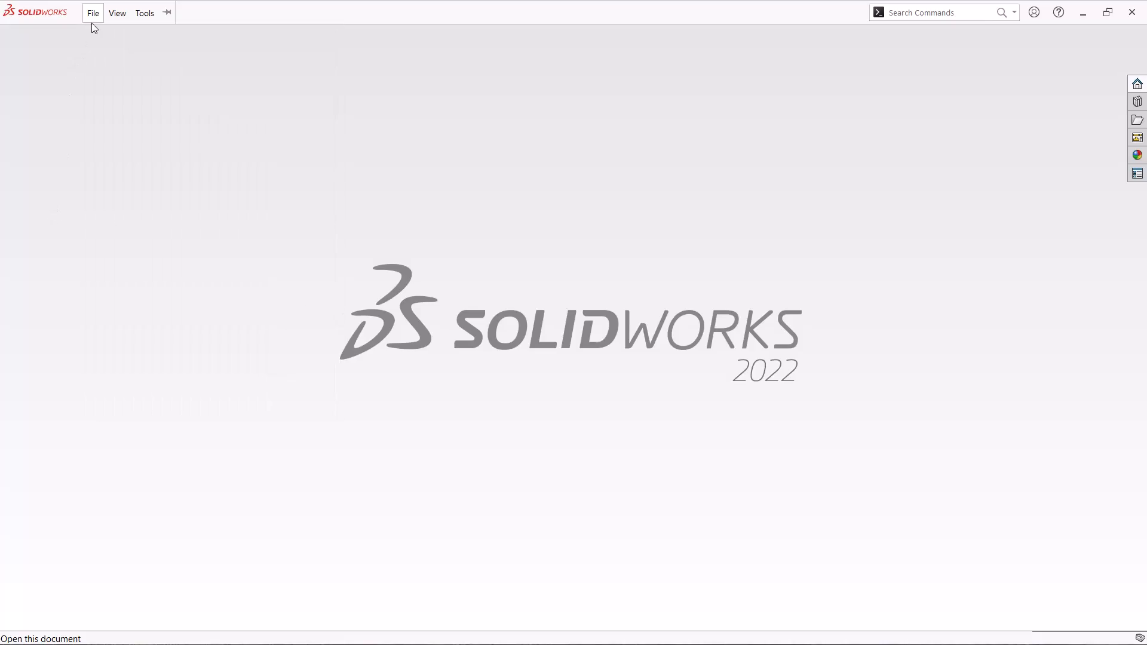
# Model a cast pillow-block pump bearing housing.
# Create a new part document.
pyautogui.click(105, 10)
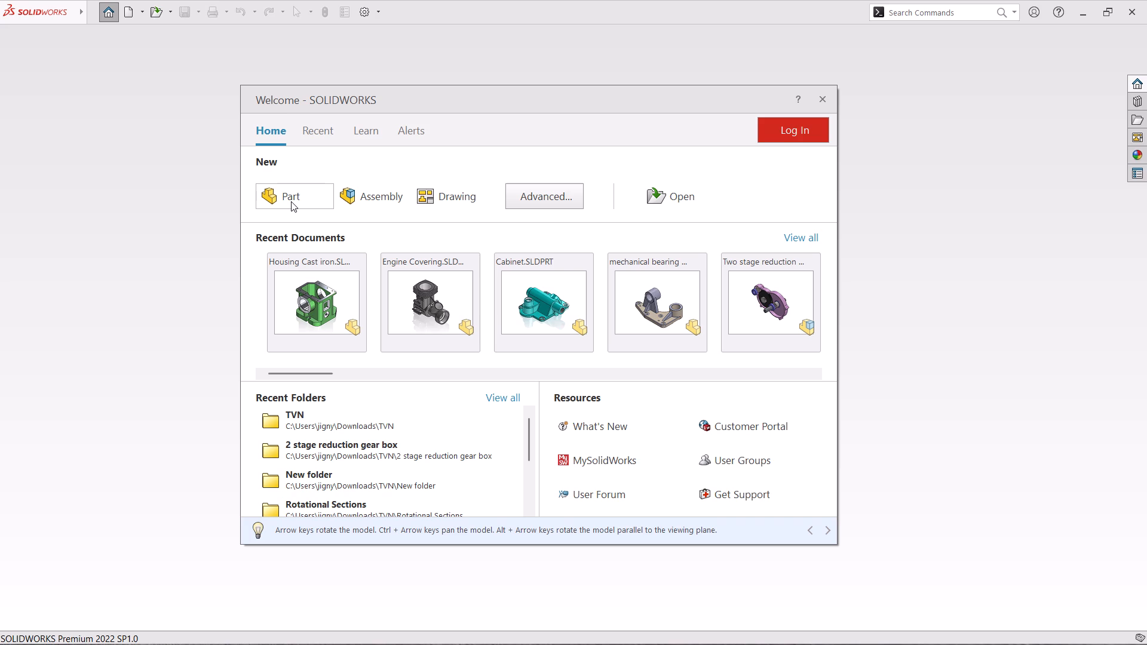
pyautogui.click(296, 200)
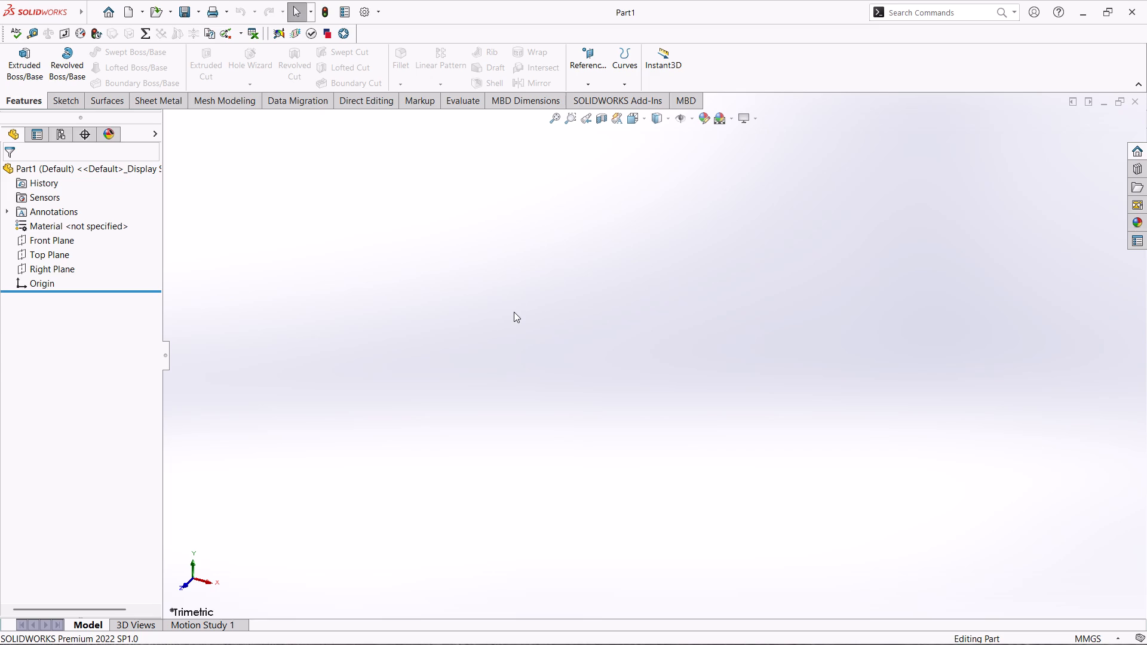
# On the Front Plane, sketch a center rectangle about 102 mm by 61 mm, centred about 7 mm above the origin.
pyautogui.click(30, 238)
pyautogui.click(41, 216)
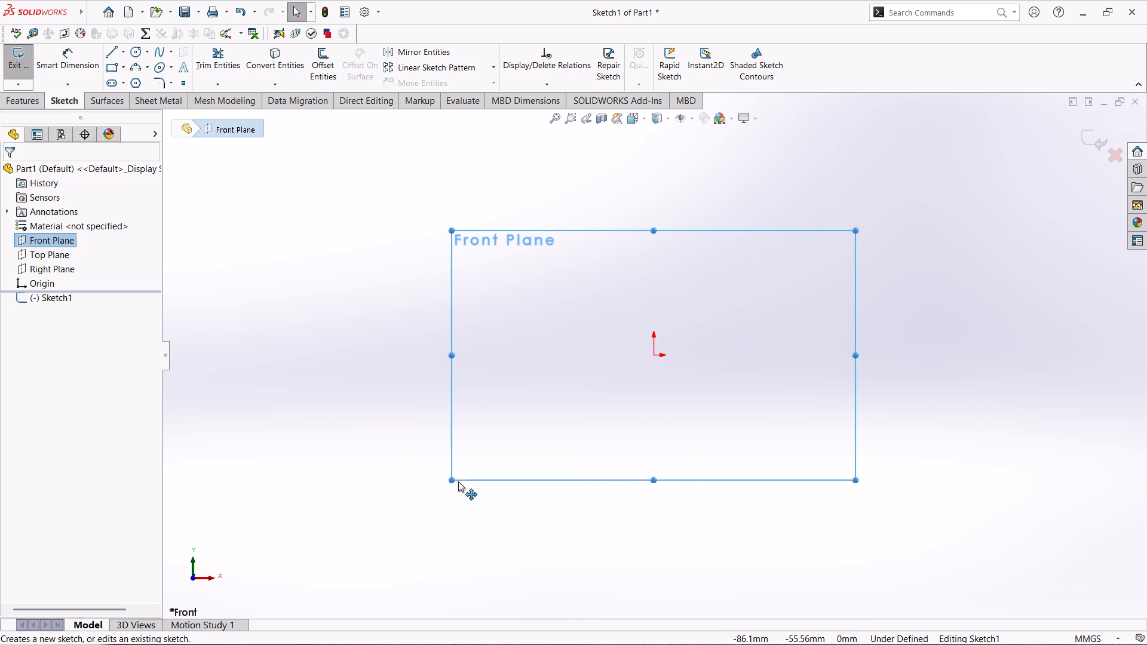
pyautogui.click(115, 68)
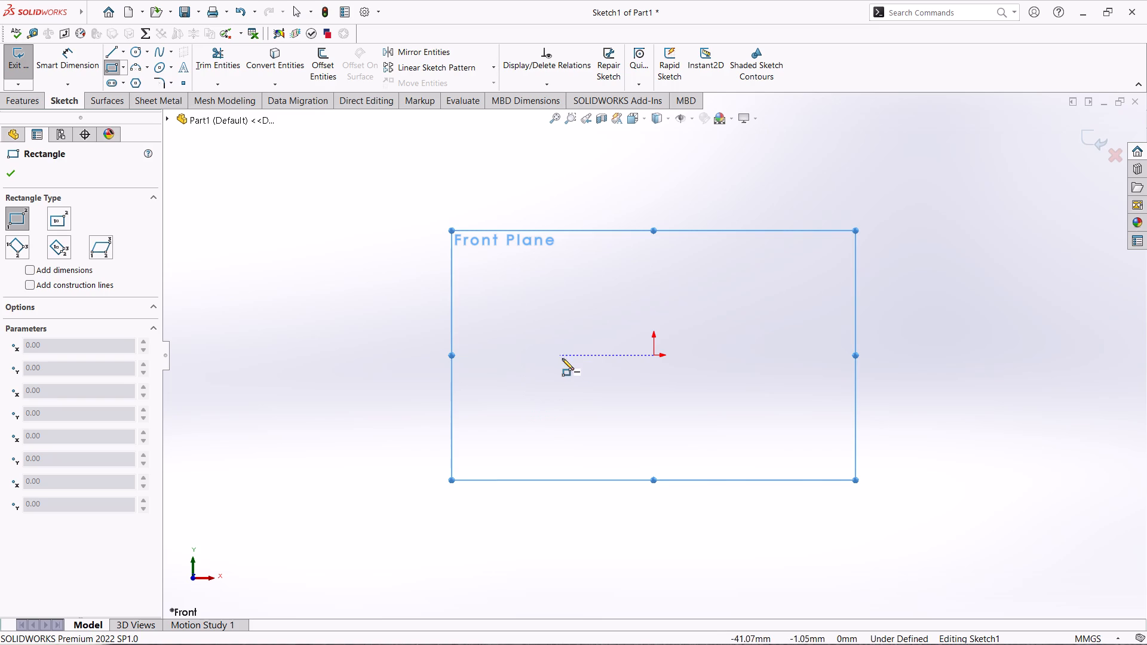
pyautogui.click(120, 70)
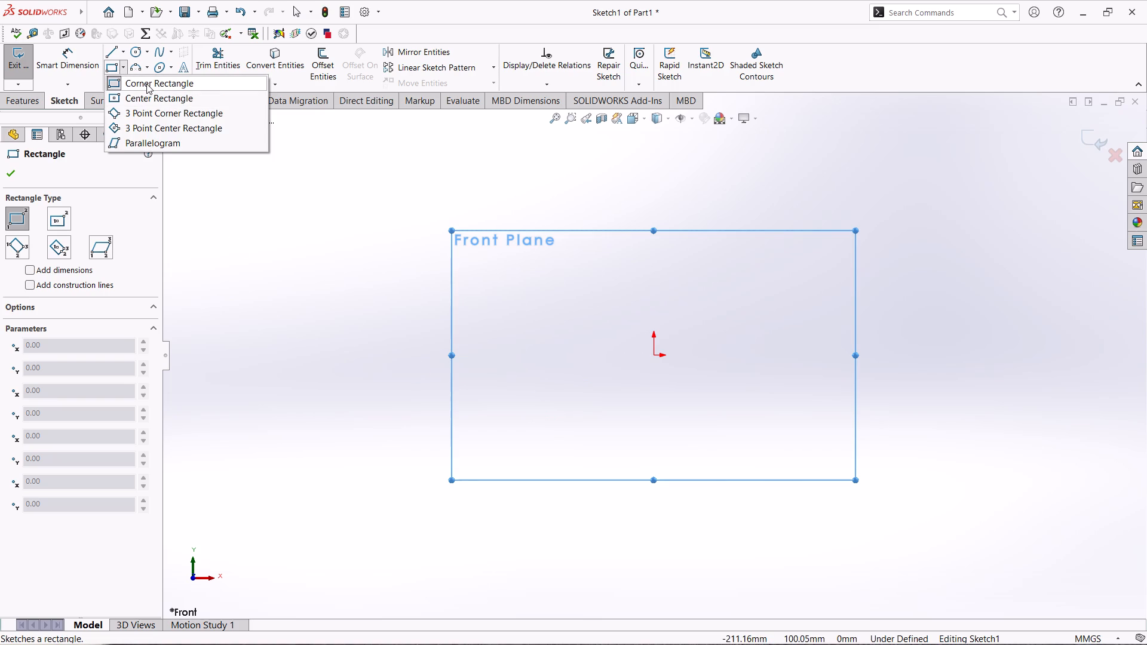
pyautogui.click(148, 99)
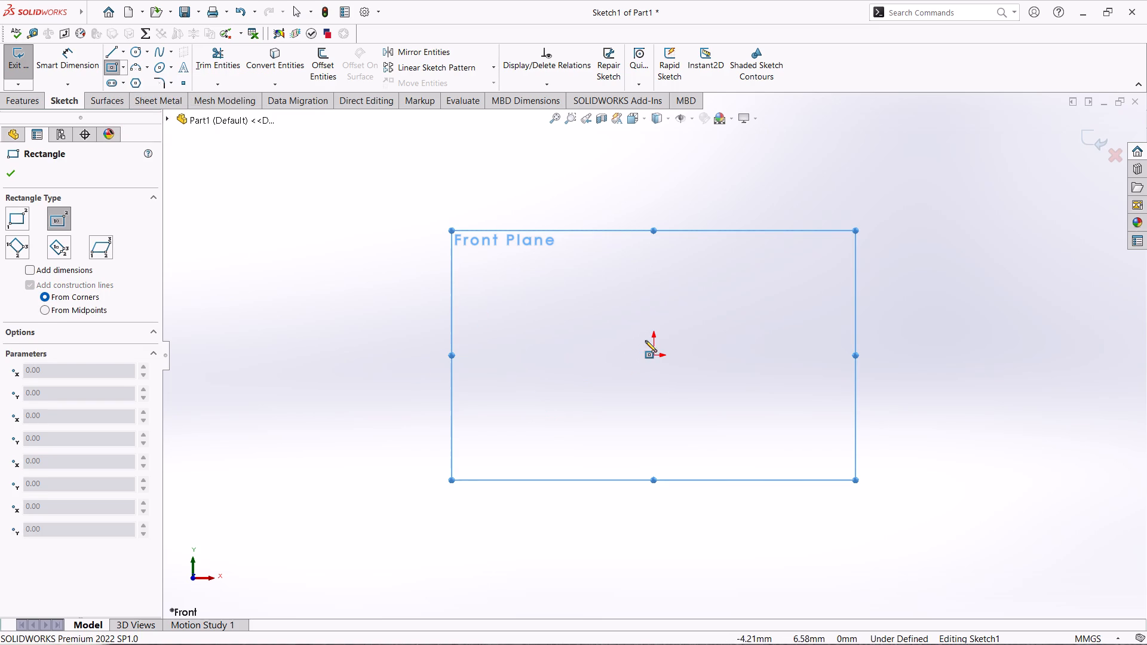
pyautogui.click(654, 340)
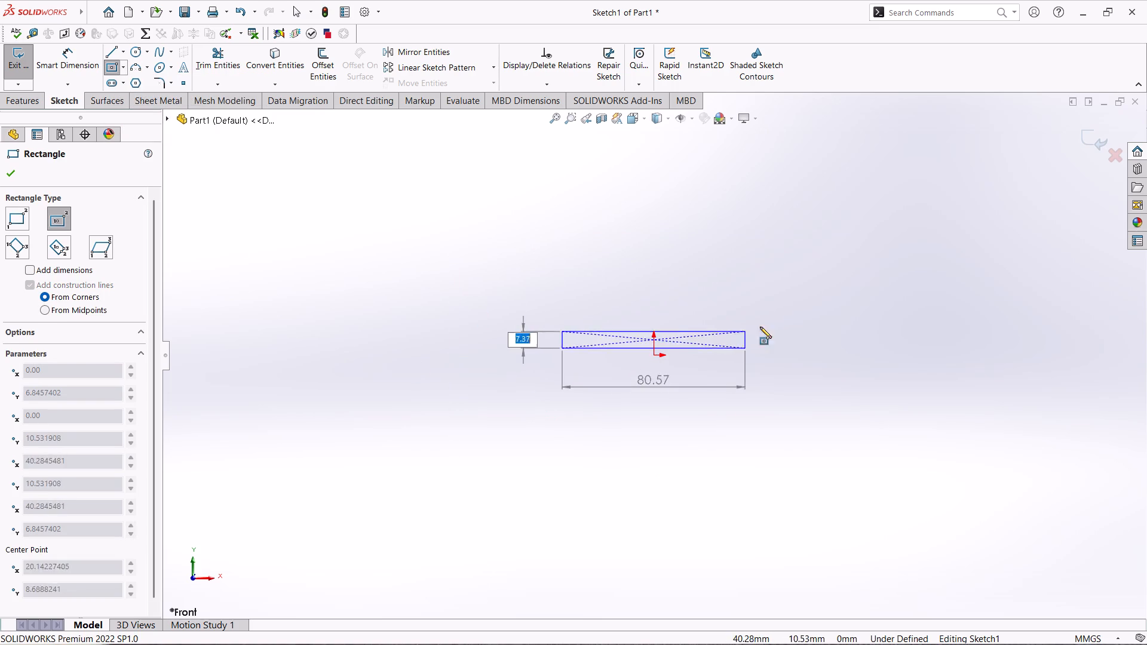
pyautogui.click(769, 271)
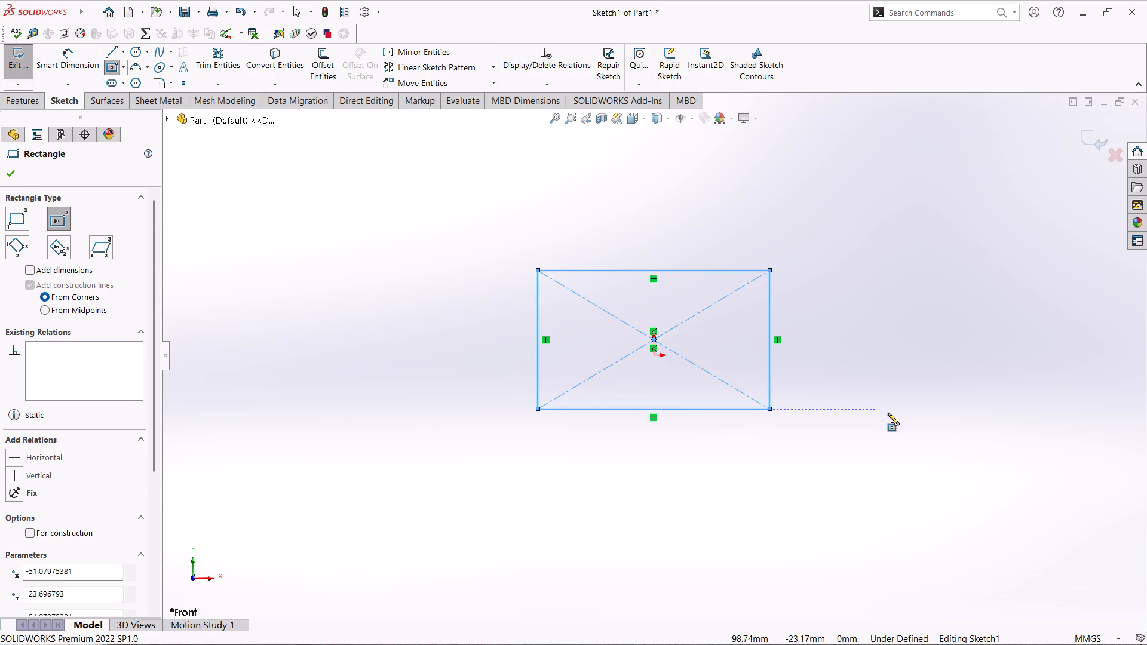
pyautogui.press('Escape')
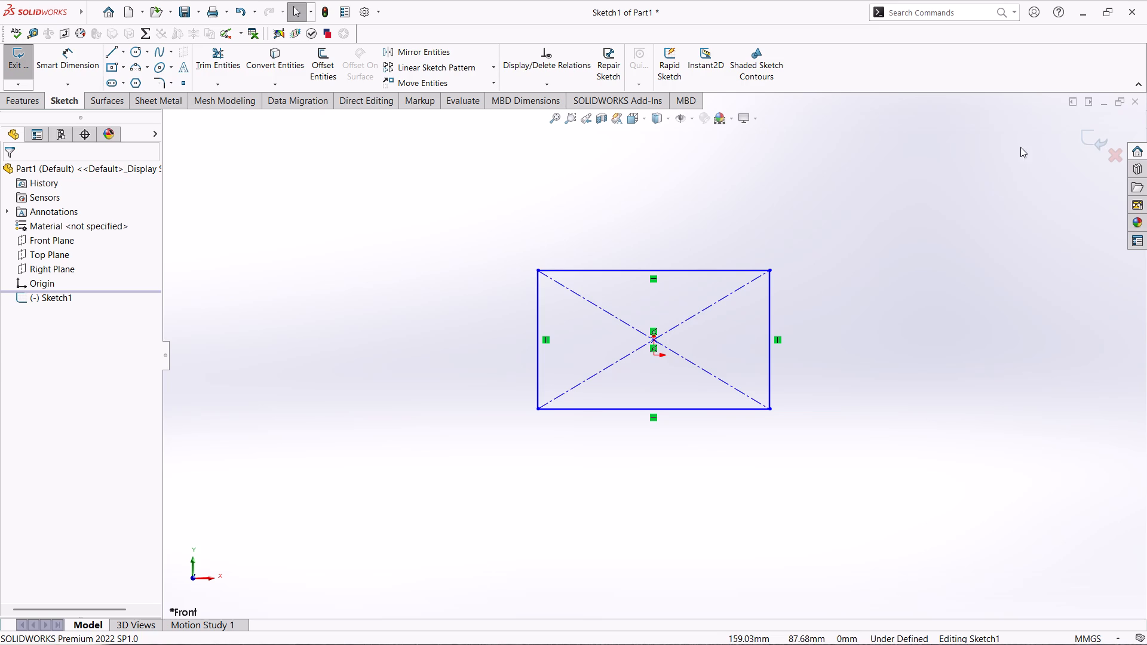
# Minimize the SOLIDWORKS window to get to what is behind it.
pyautogui.click(1084, 0)
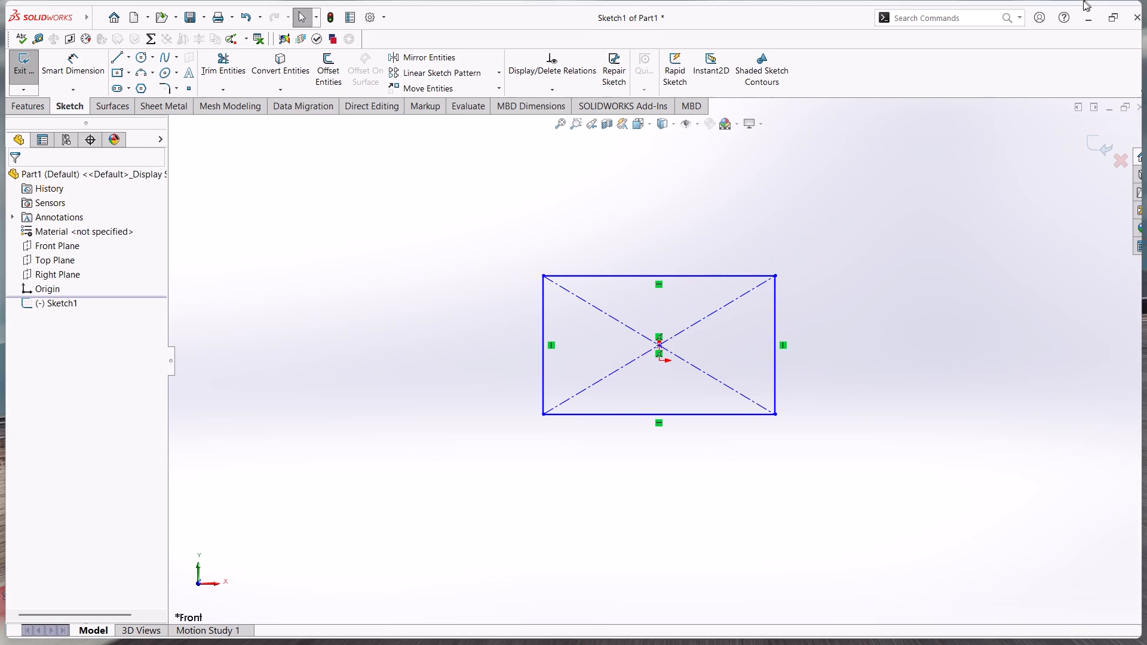
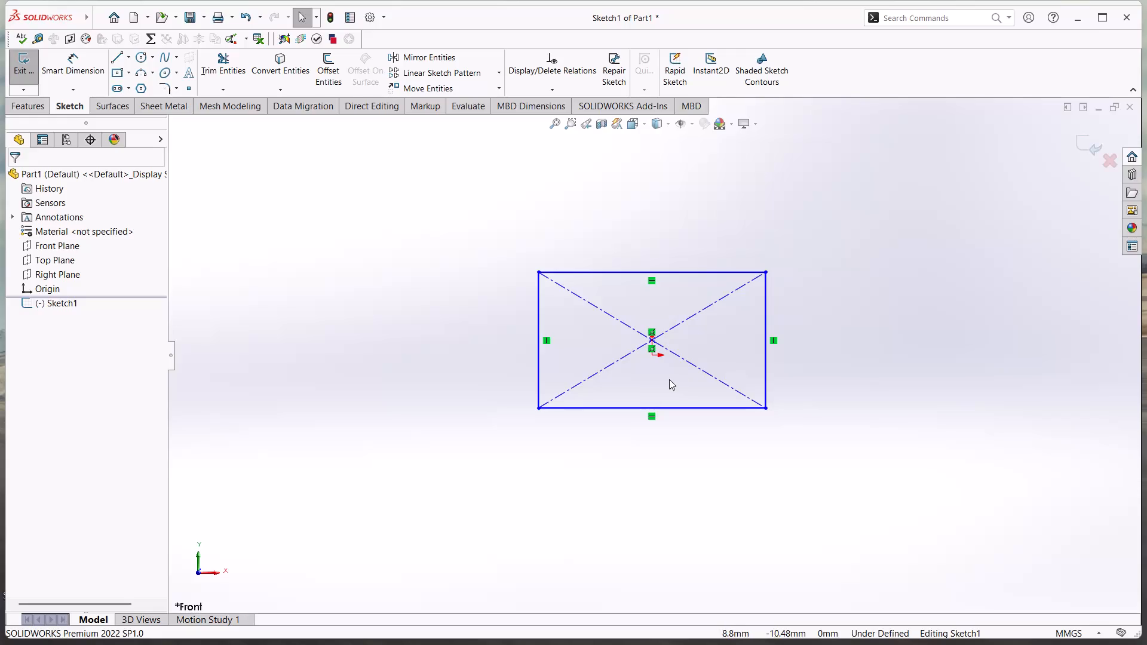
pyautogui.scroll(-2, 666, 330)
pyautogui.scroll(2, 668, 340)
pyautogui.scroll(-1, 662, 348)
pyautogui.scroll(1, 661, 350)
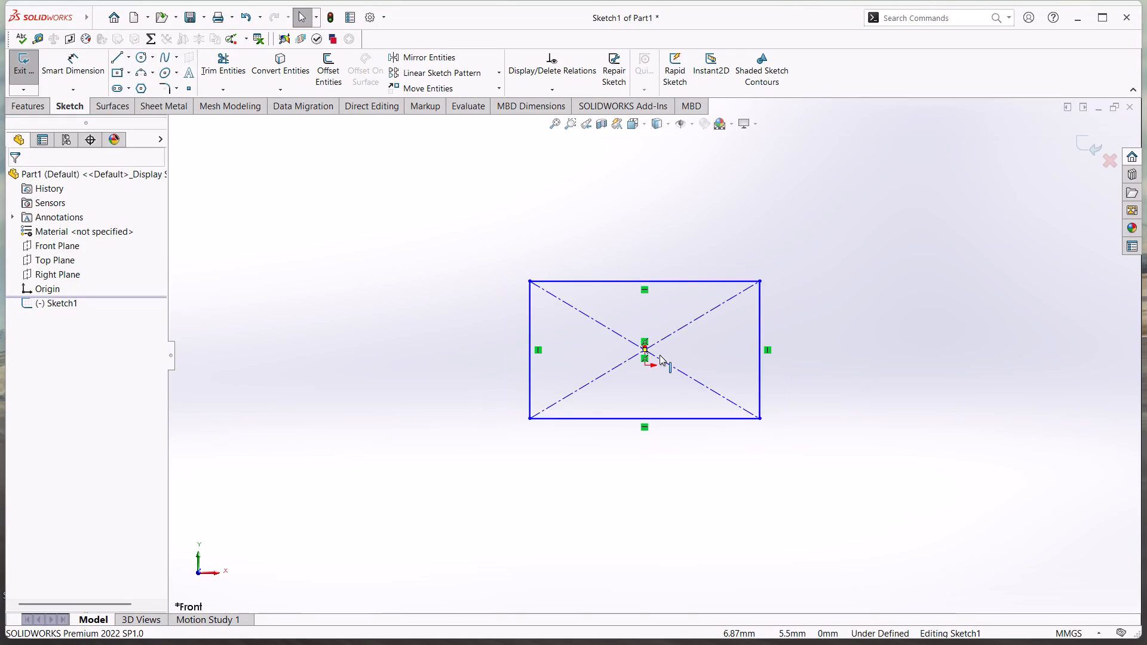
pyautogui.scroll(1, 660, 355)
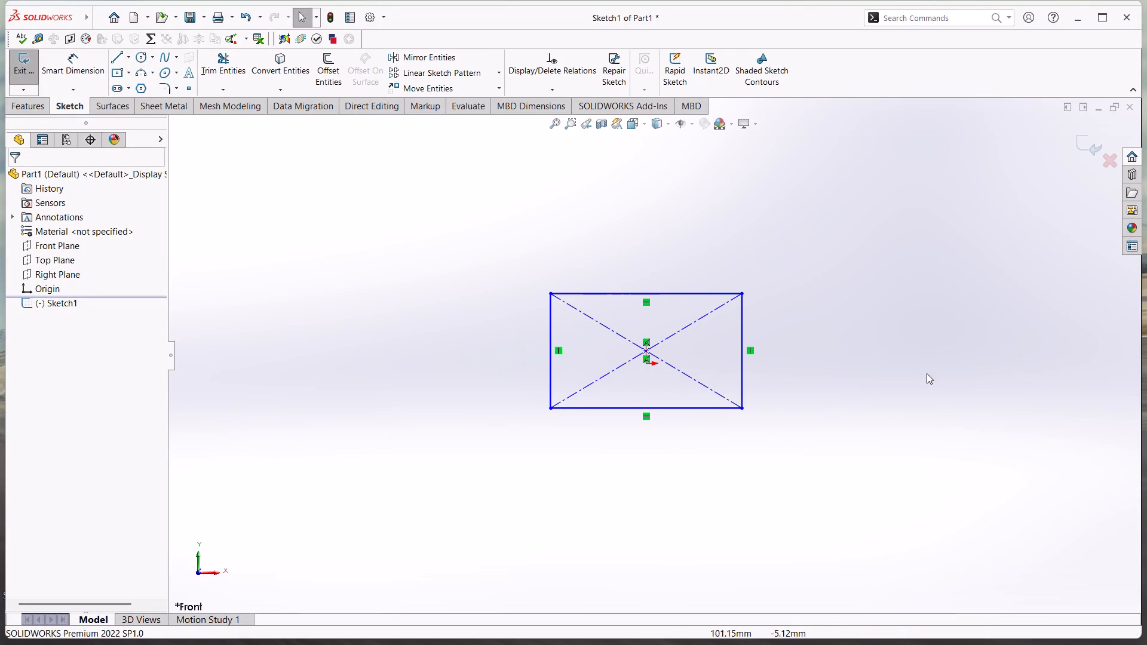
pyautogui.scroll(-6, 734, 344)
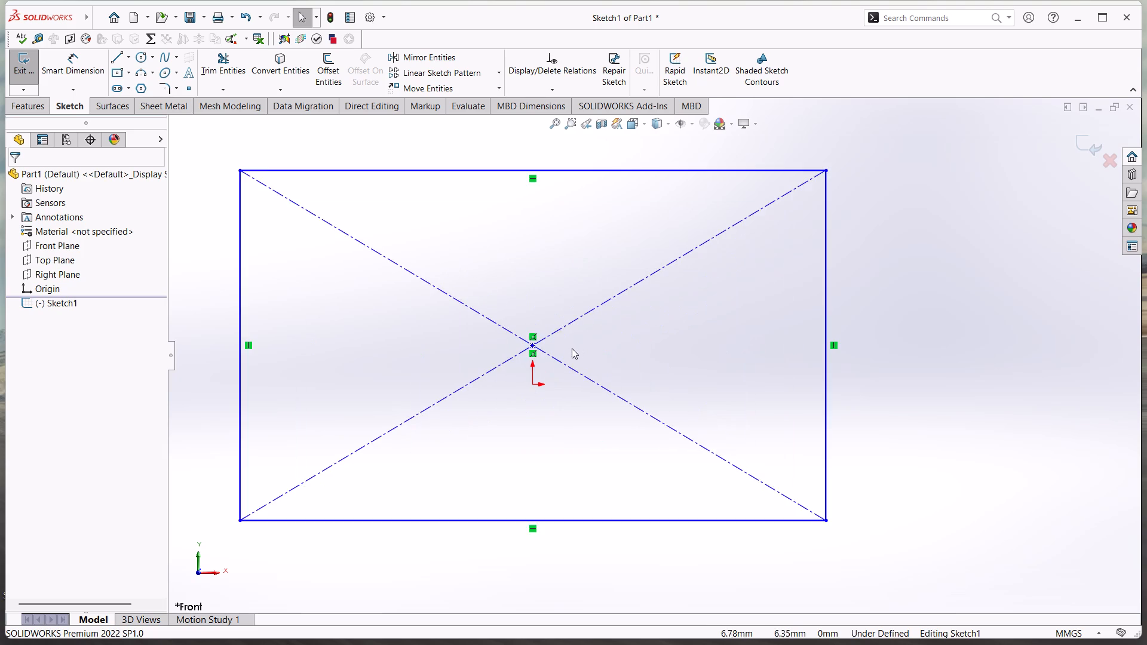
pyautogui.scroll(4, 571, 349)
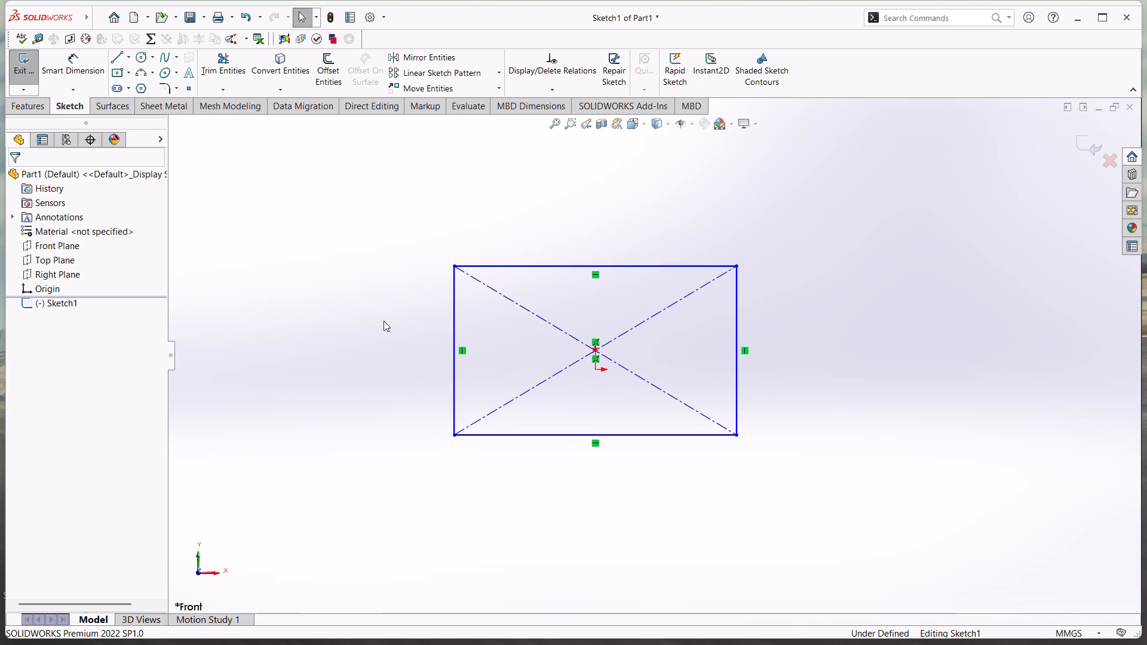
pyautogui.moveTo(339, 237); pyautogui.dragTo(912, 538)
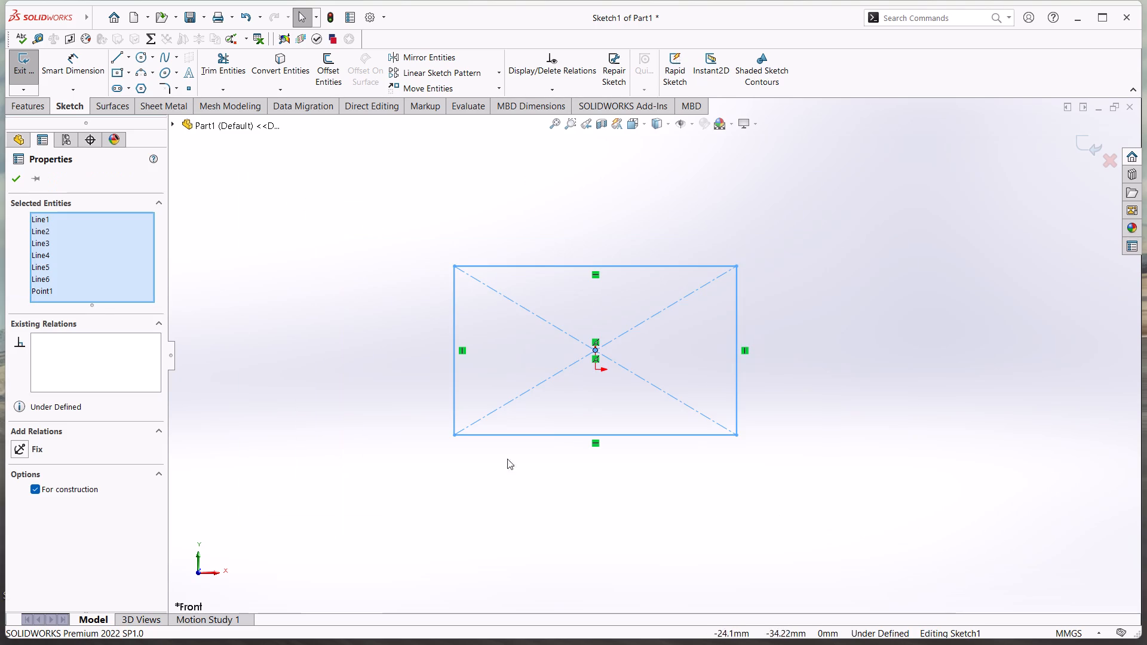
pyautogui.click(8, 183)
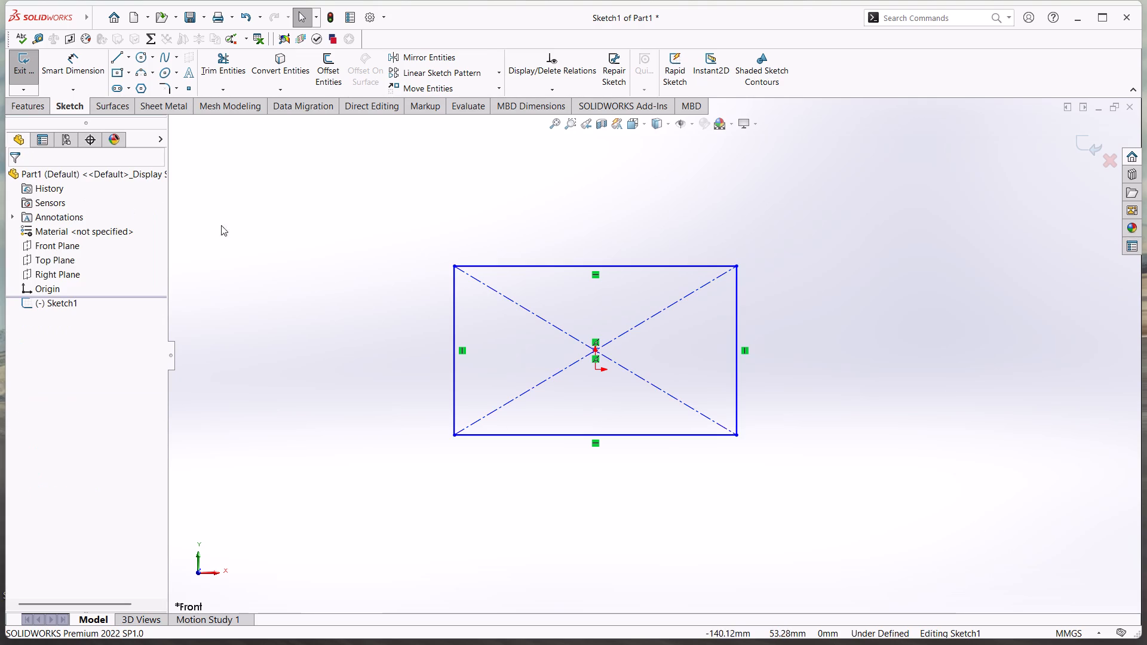
# Undo the center rectangle and its Front Plane sketch.
pyautogui.hotkey('ctrl', 'z')
pyautogui.hotkey('ctrl', 'z')
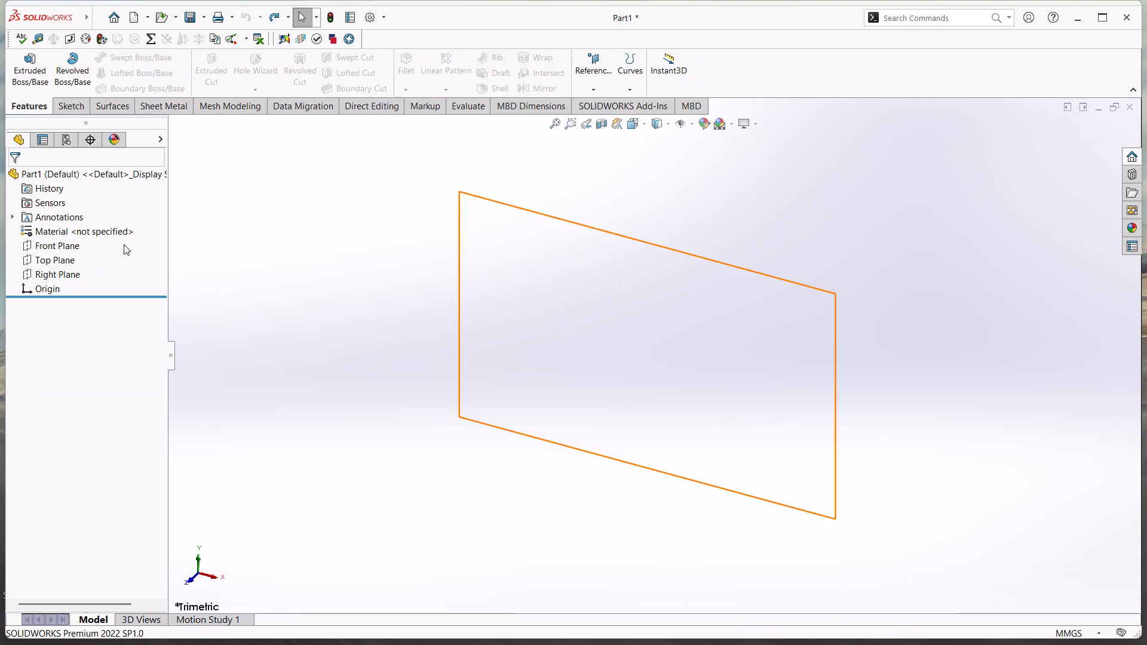
# On the Front Plane, sketch a new center rectangle about 150 mm by 116 mm, centred about 7.5 mm above the origin.
pyautogui.click(42, 248)
pyautogui.click(48, 229)
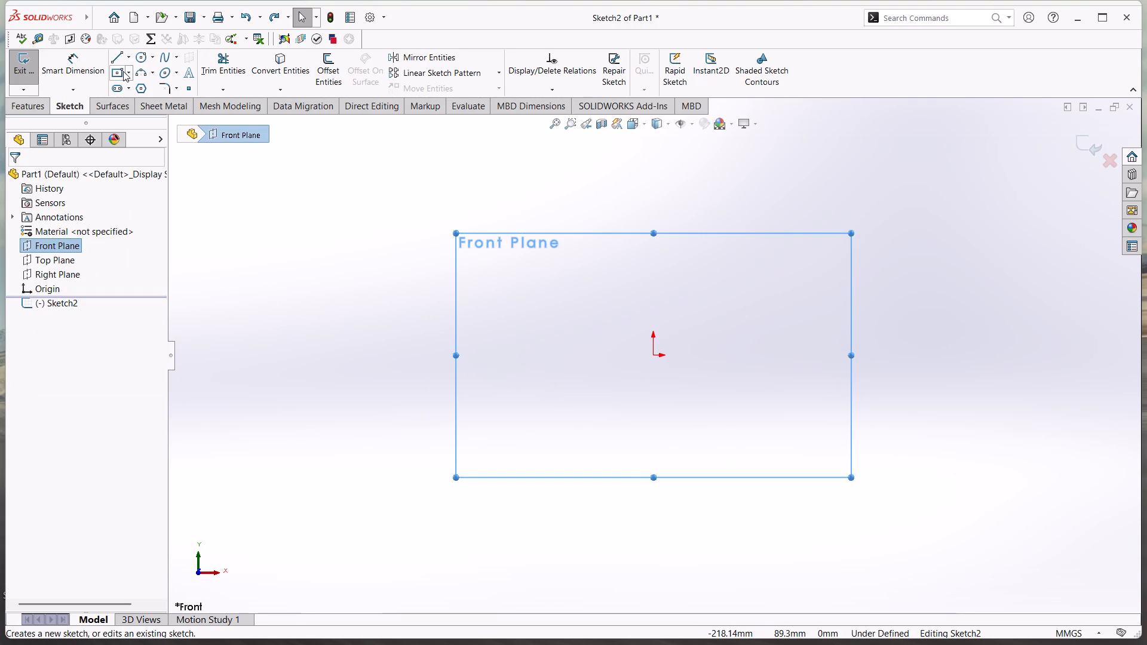
pyautogui.click(127, 69)
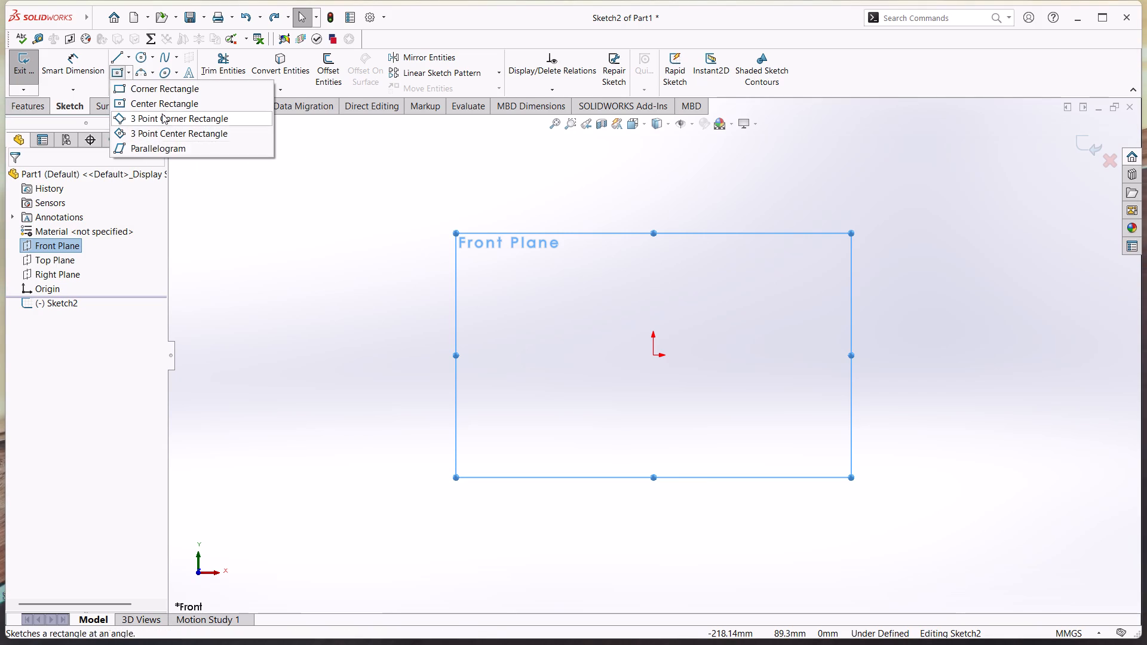
pyautogui.click(180, 102)
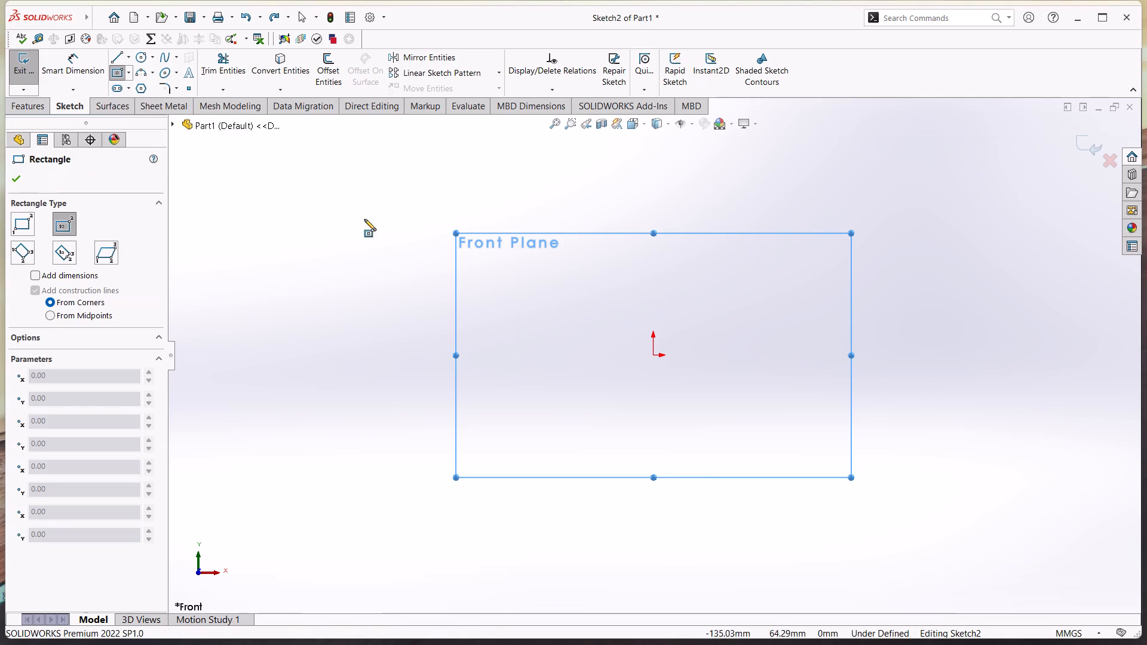
pyautogui.click(652, 339)
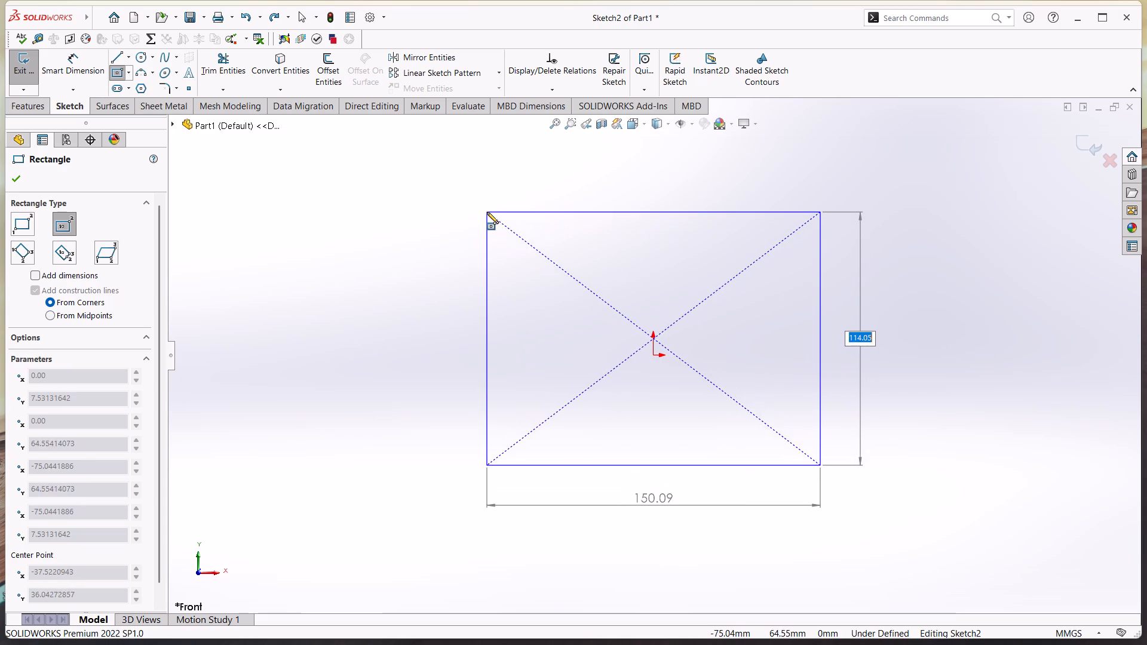
pyautogui.click(487, 210)
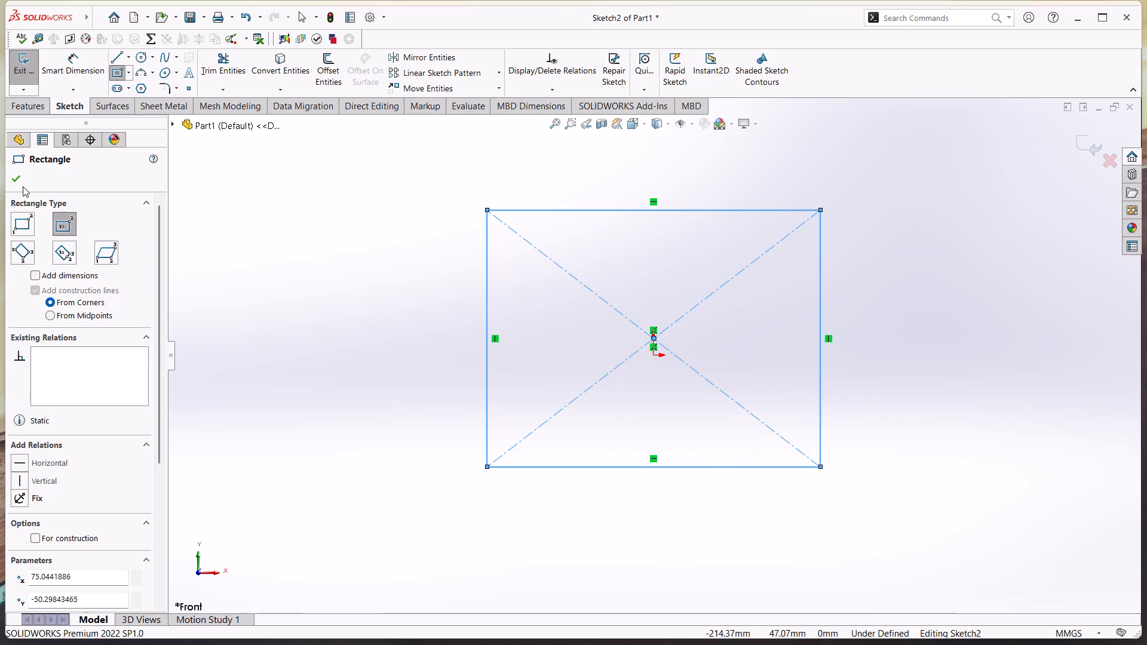
pyautogui.click(16, 179)
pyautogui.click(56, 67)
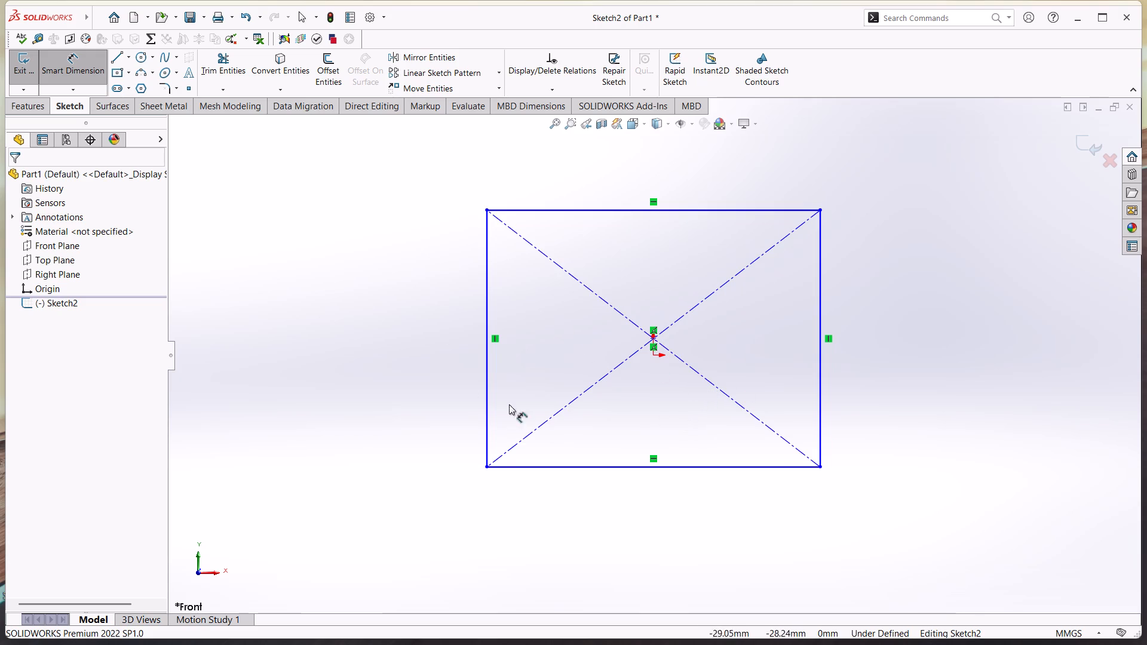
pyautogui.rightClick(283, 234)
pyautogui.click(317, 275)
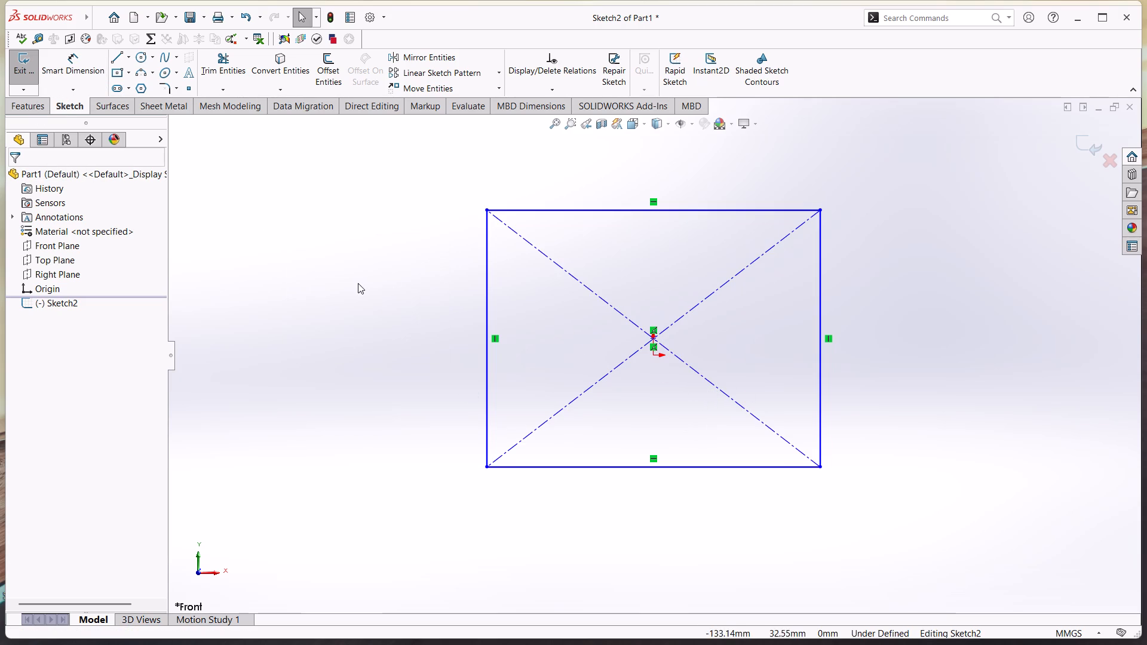
# Add an Equal relation between the rectangle's top and left sides to make it a square.
pyautogui.keyDown('ctrl'); pyautogui.click(590, 210); pyautogui.keyUp('ctrl')
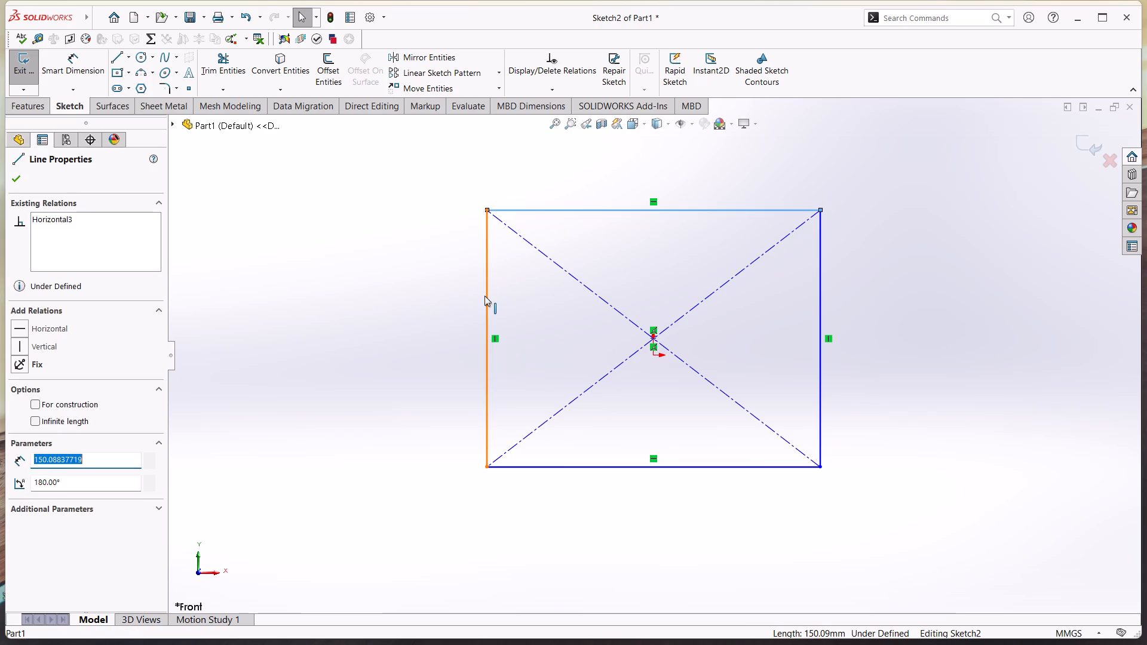
pyautogui.keyDown('ctrl'); pyautogui.click(484, 296); pyautogui.keyUp('ctrl')
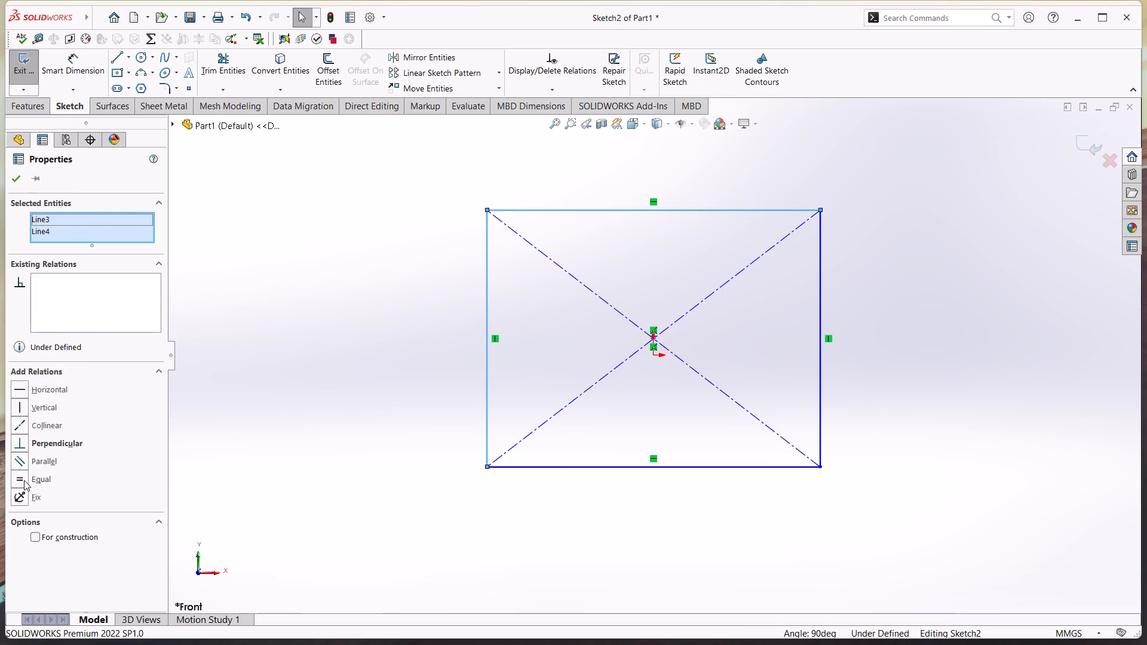
pyautogui.click(24, 480)
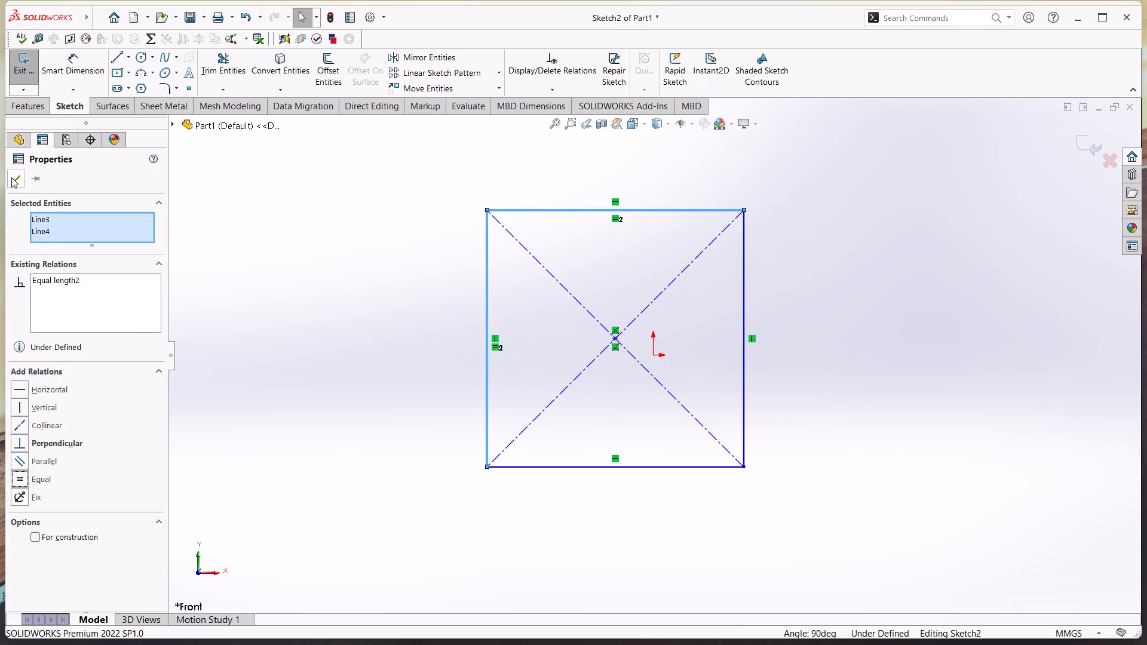
pyautogui.click(11, 177)
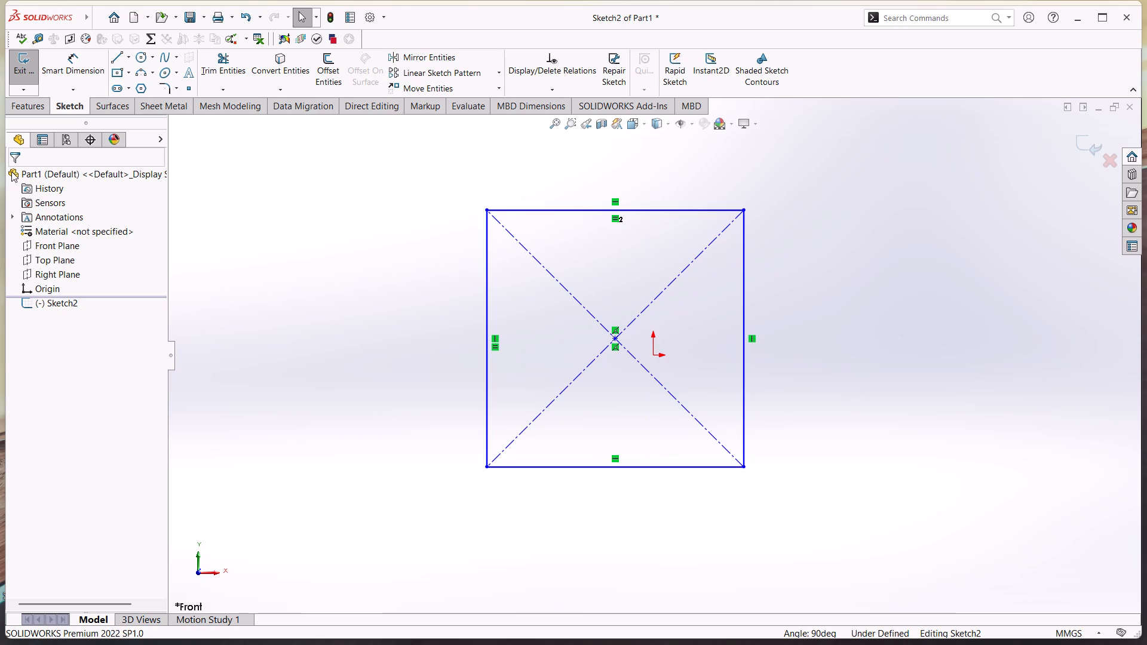
# Dimension the square's left side at 168 mm.
pyautogui.click(64, 65)
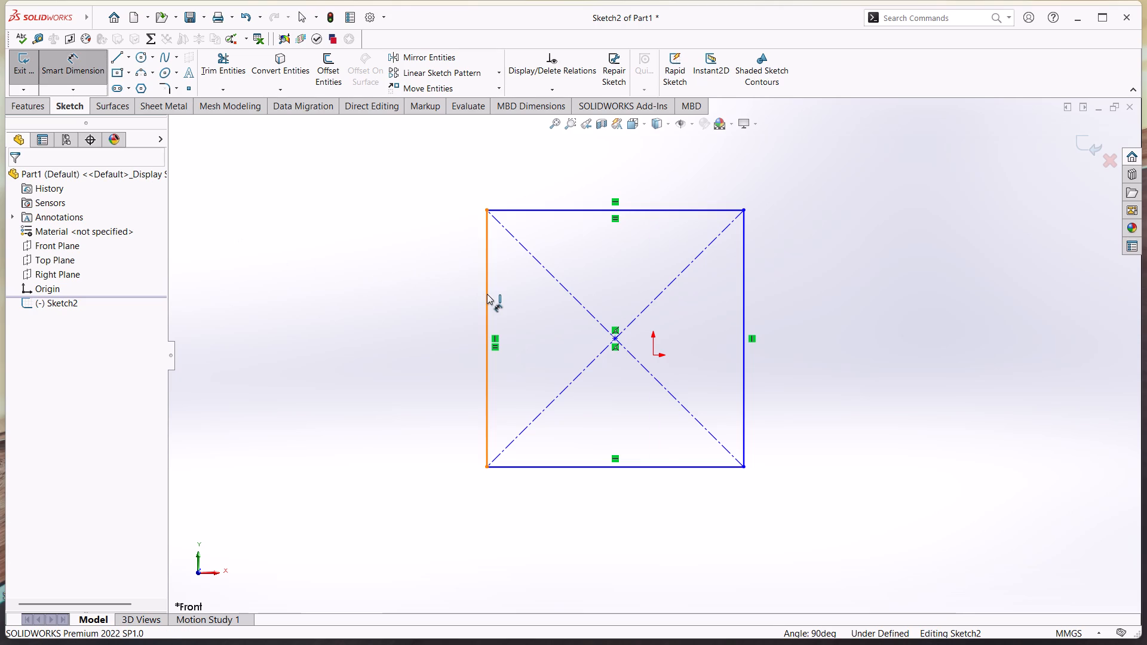
pyautogui.click(487, 294)
pyautogui.click(433, 297)
pyautogui.write('168')
pyautogui.press('Return')
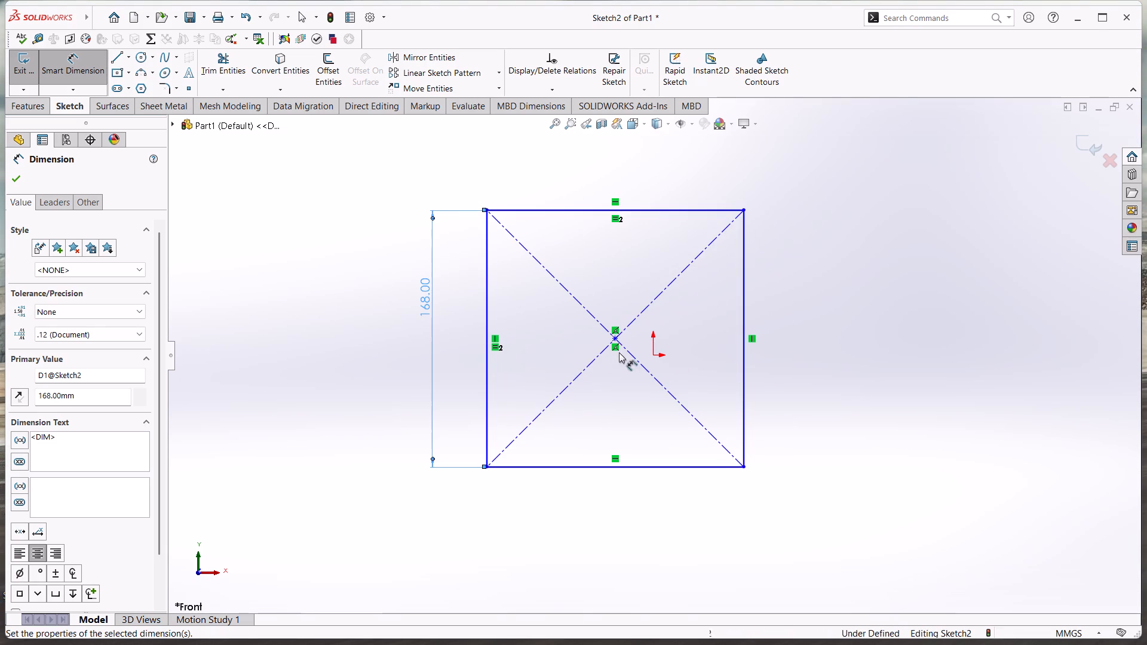
# Dimension the distance from the origin to the square's top side at 80 mm.
pyautogui.click(654, 354)
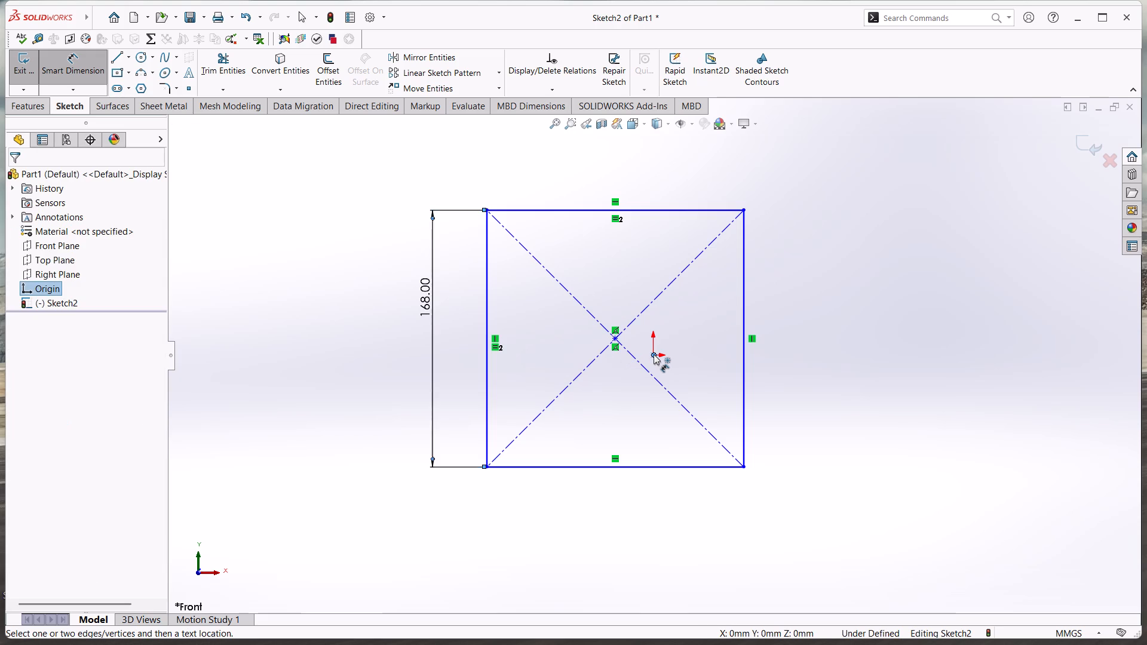
pyautogui.click(691, 209)
pyautogui.click(799, 229)
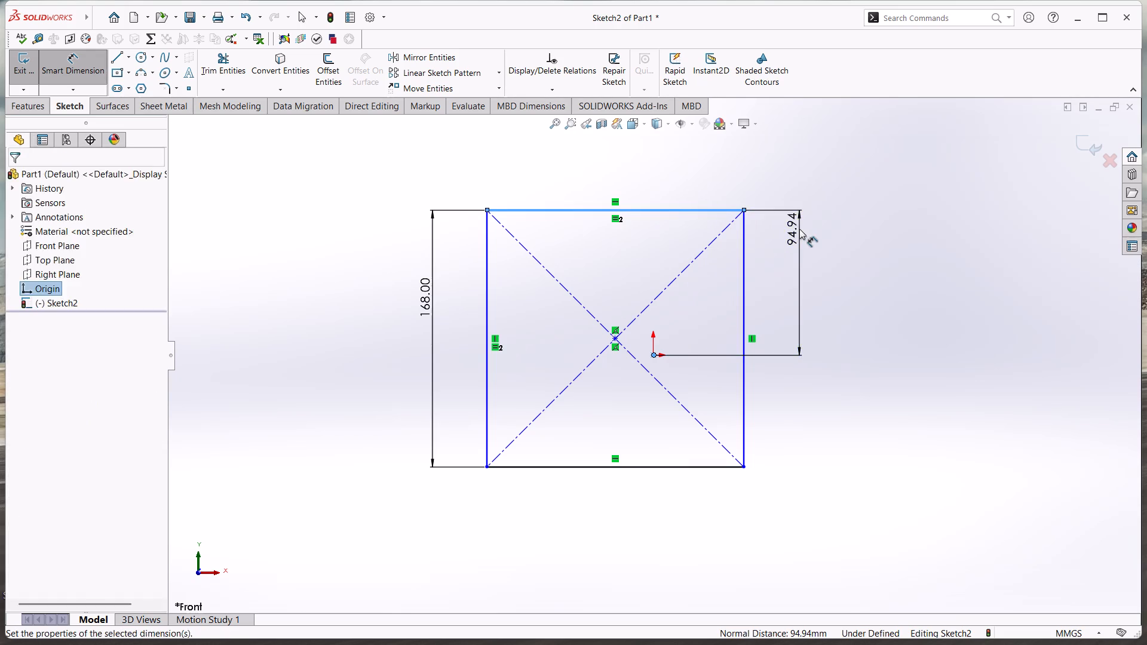
pyautogui.write('80')
pyautogui.press('Return')
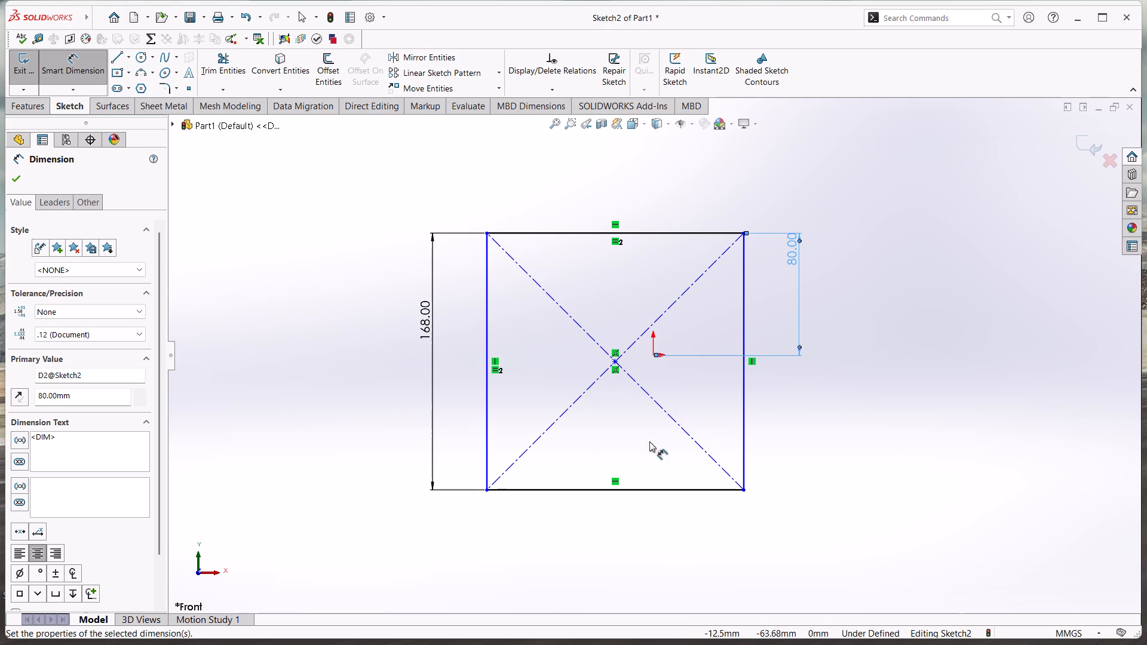
pyautogui.click(19, 177)
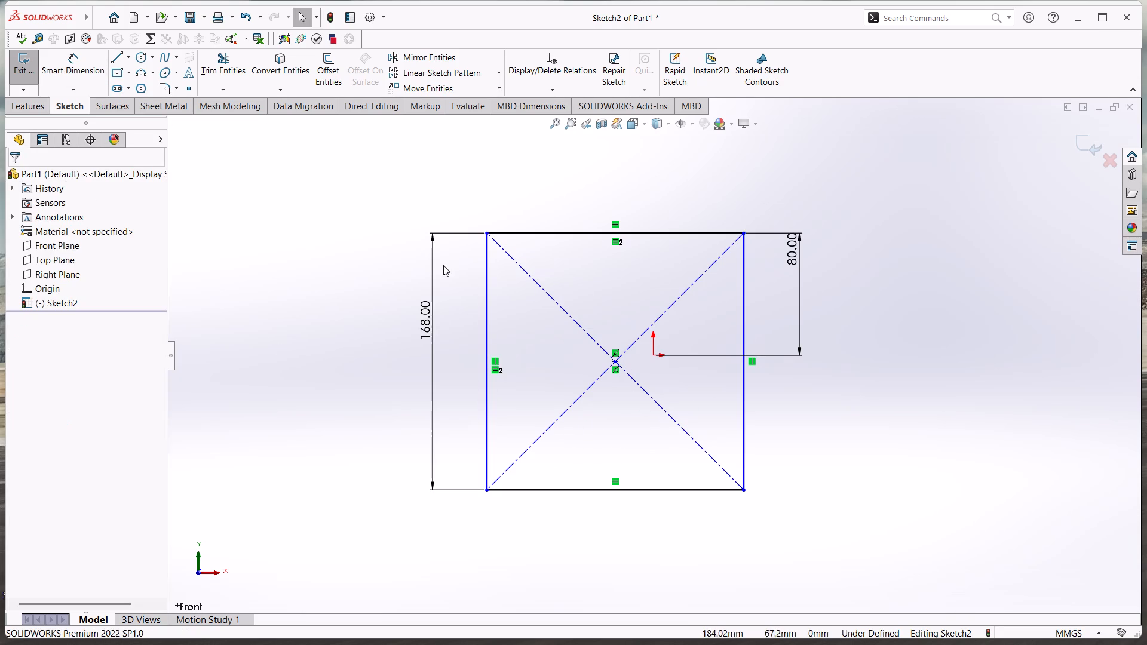
# Add a Vertical relation between the square's centre point and the origin.
pyautogui.keyDown('ctrl'); pyautogui.click(615, 361); pyautogui.keyUp('ctrl')
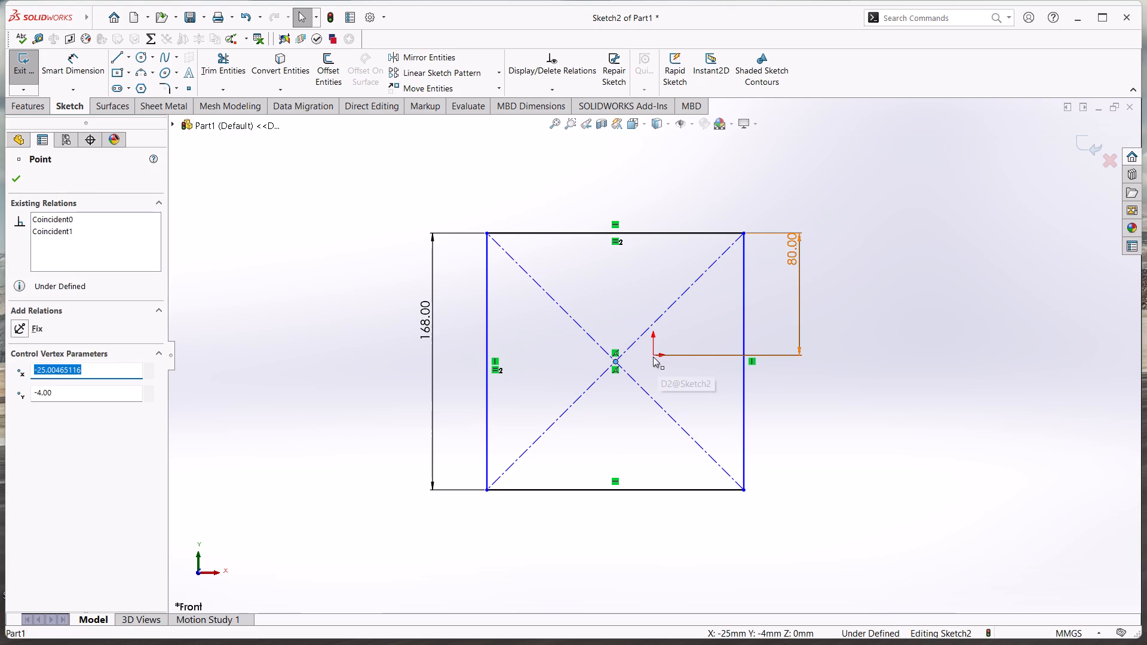
pyautogui.keyDown('ctrl'); pyautogui.click(653, 357); pyautogui.keyUp('ctrl')
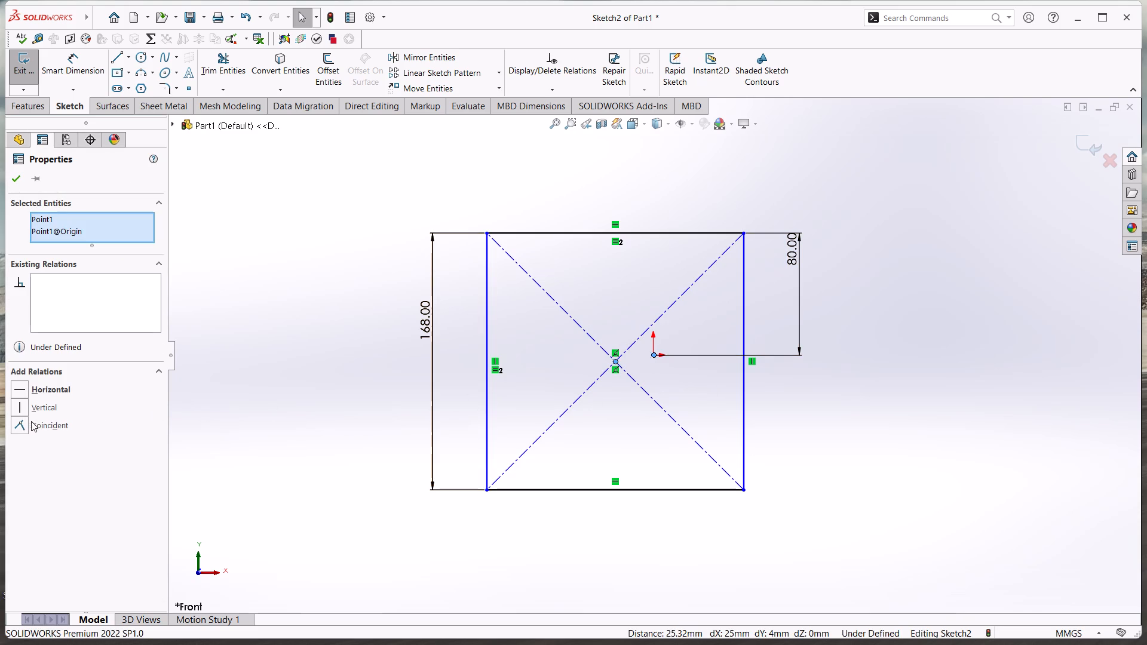
pyautogui.click(18, 406)
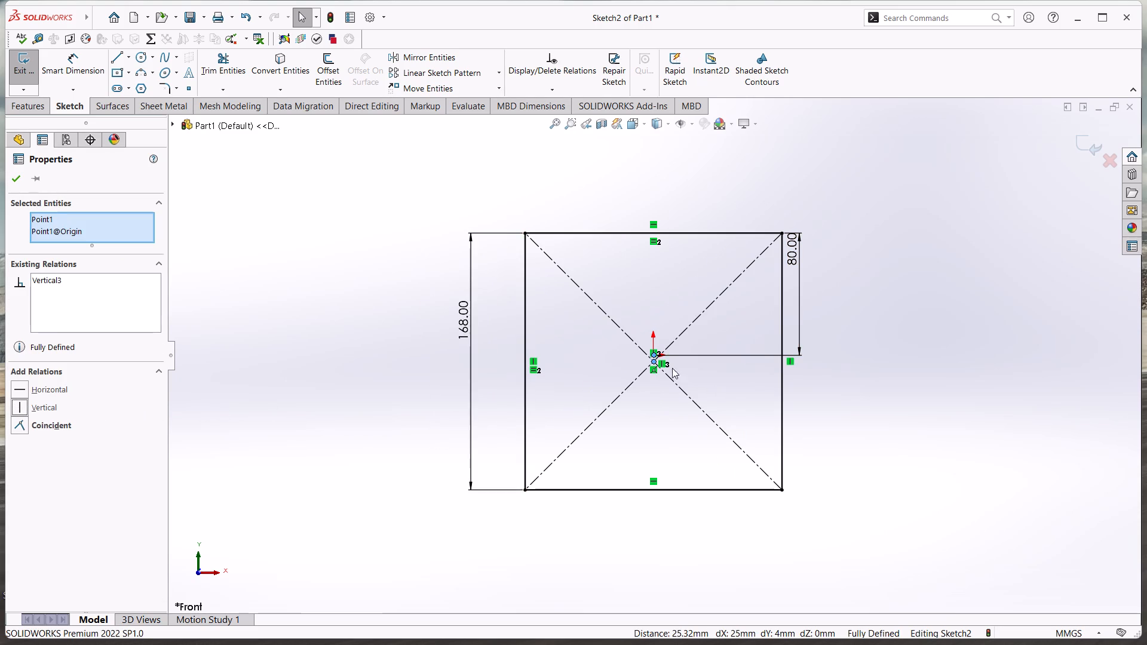
pyautogui.scroll(-7, 667, 360)
pyautogui.scroll(7, 631, 358)
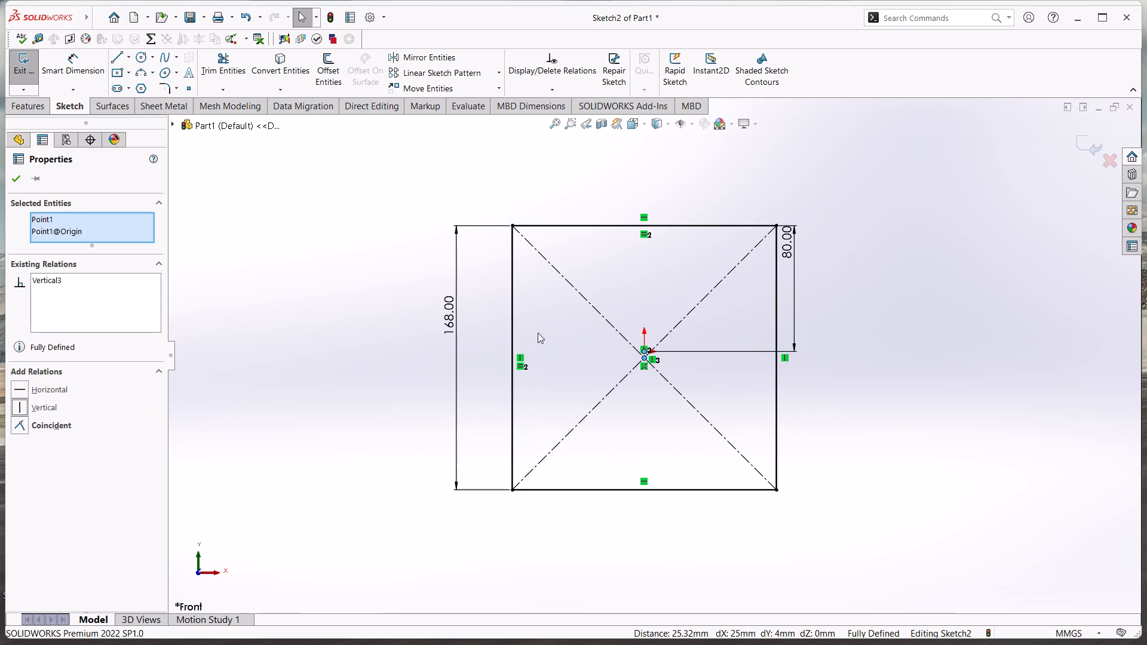
pyautogui.click(18, 176)
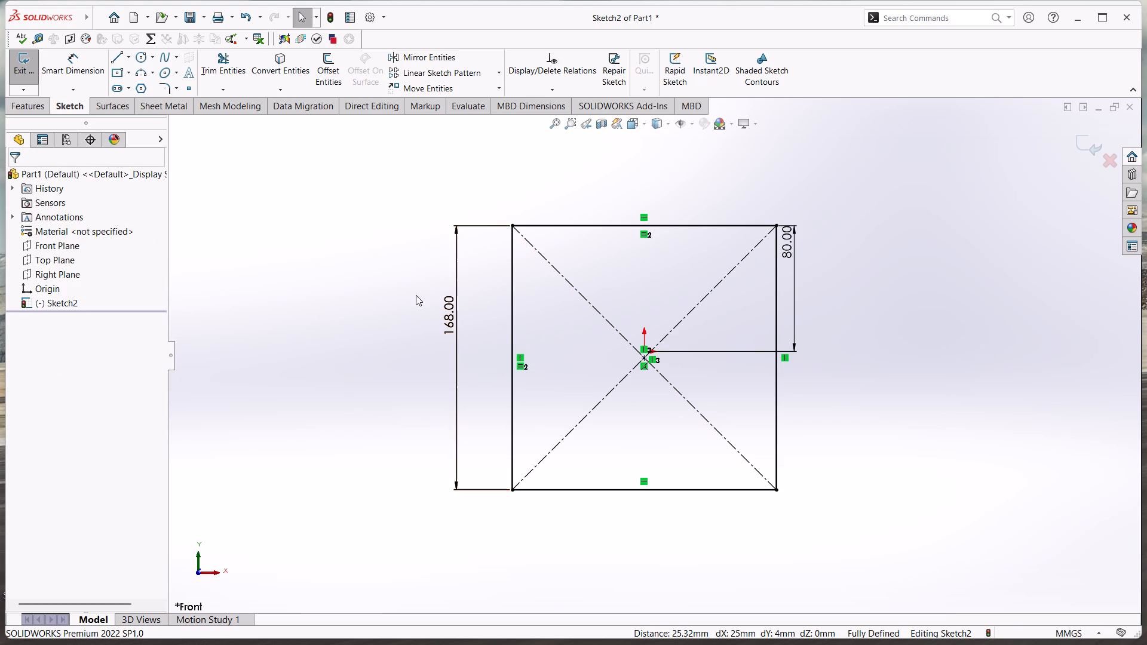
# Apply 5 mm sketch fillets to all four corners of the square, allowing the conflicting equal-length relations to be deleted.
pyautogui.click(166, 91)
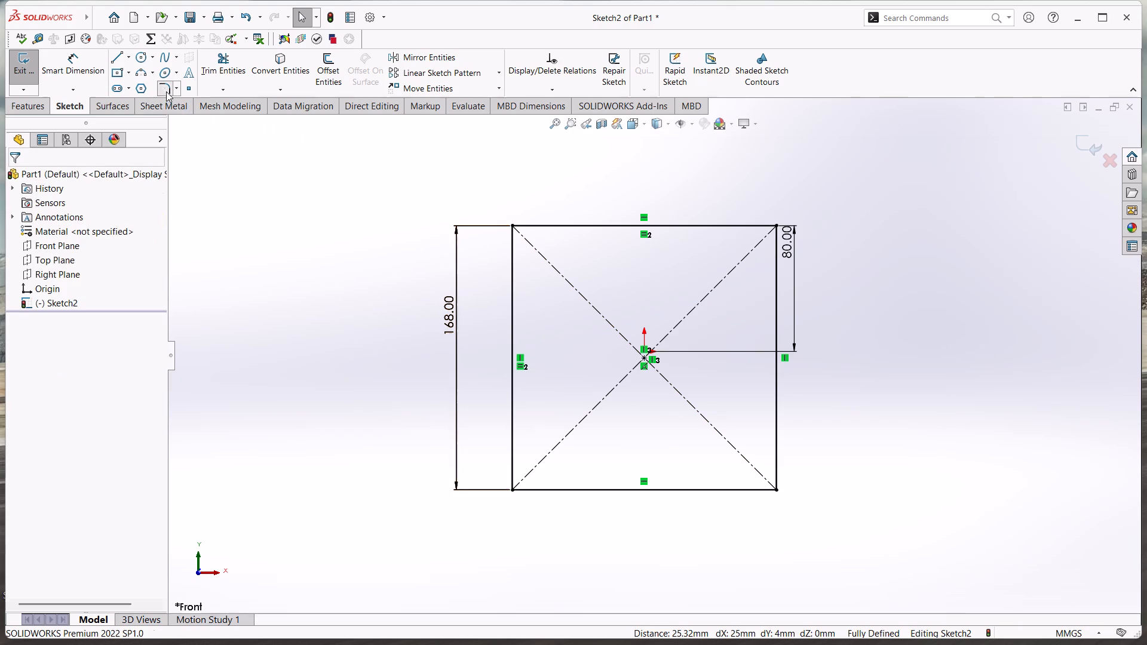
pyautogui.press('5')
pyautogui.press('Return')
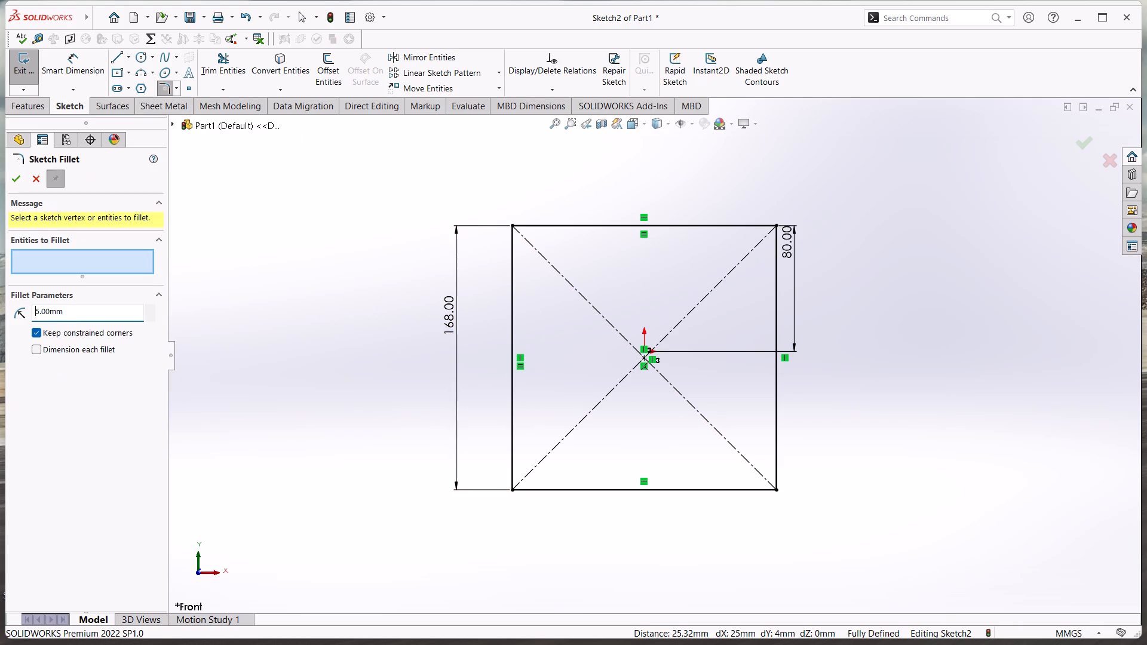
pyautogui.keyDown('ctrl'); pyautogui.moveTo(457, 116); pyautogui.dragTo(467, 156); pyautogui.keyUp('ctrl')
pyautogui.moveTo(434, 158); pyautogui.dragTo(855, 638)
pyautogui.click(617, 337)
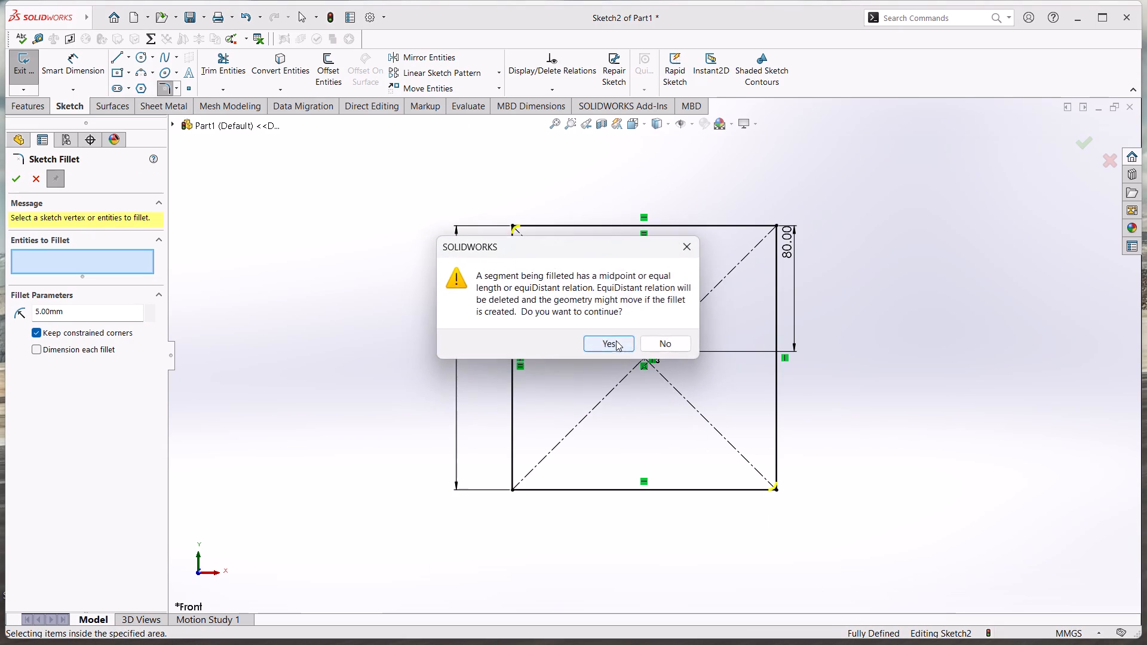
pyautogui.doubleClick(616, 340)
pyautogui.click(616, 340)
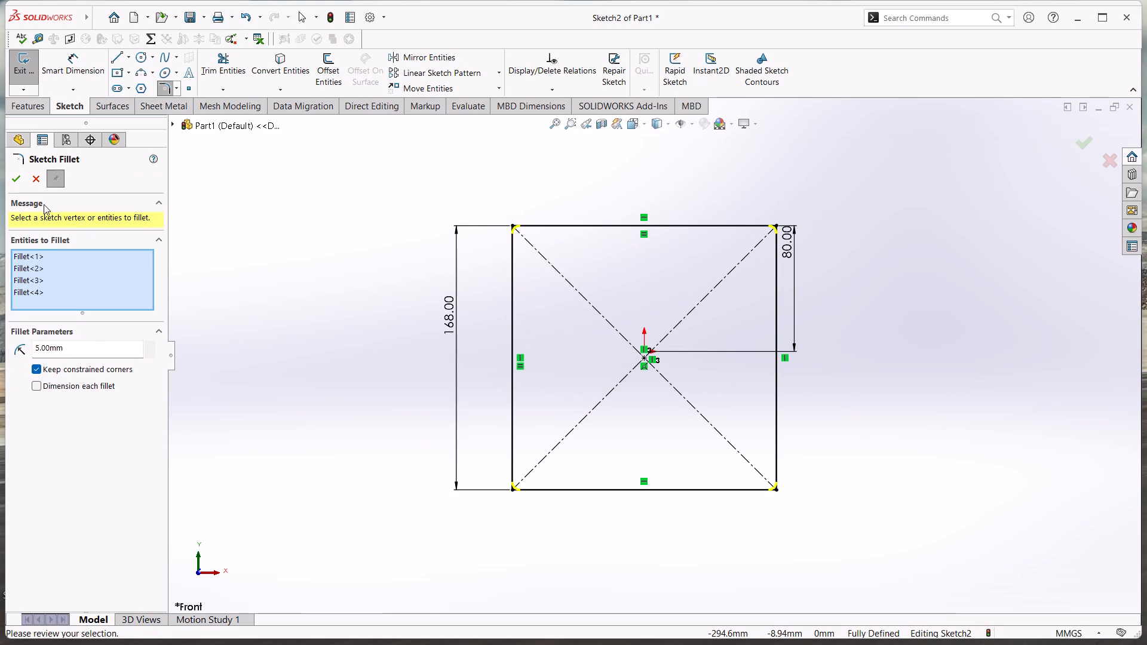
pyautogui.click(15, 182)
pyautogui.click(34, 102)
pyautogui.click(19, 65)
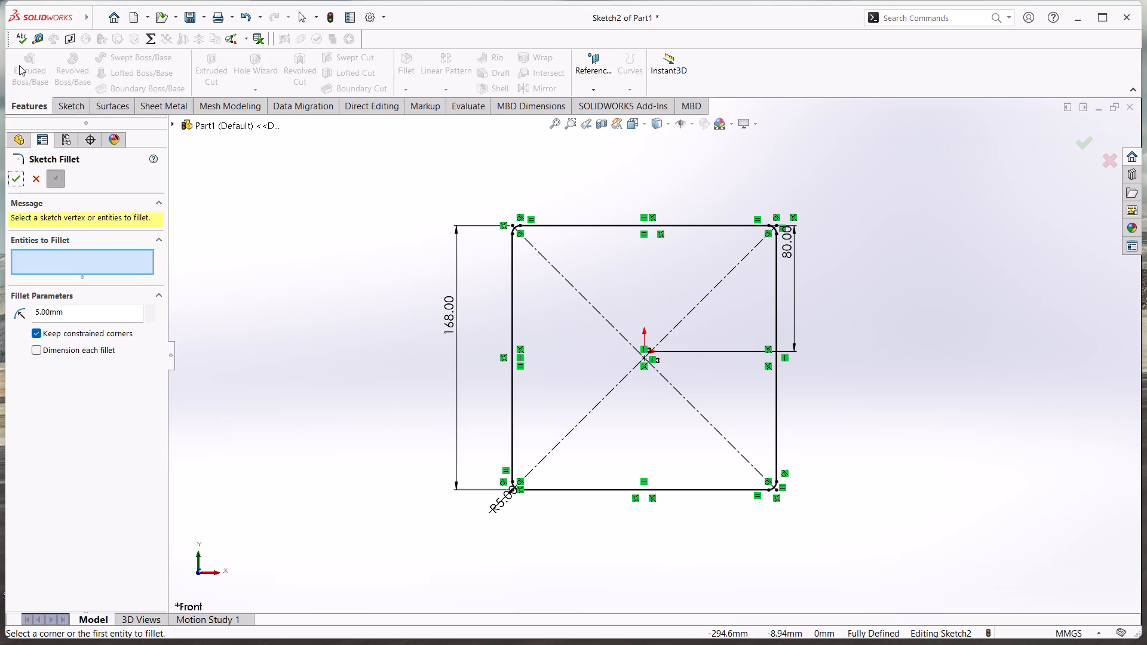
pyautogui.click(17, 185)
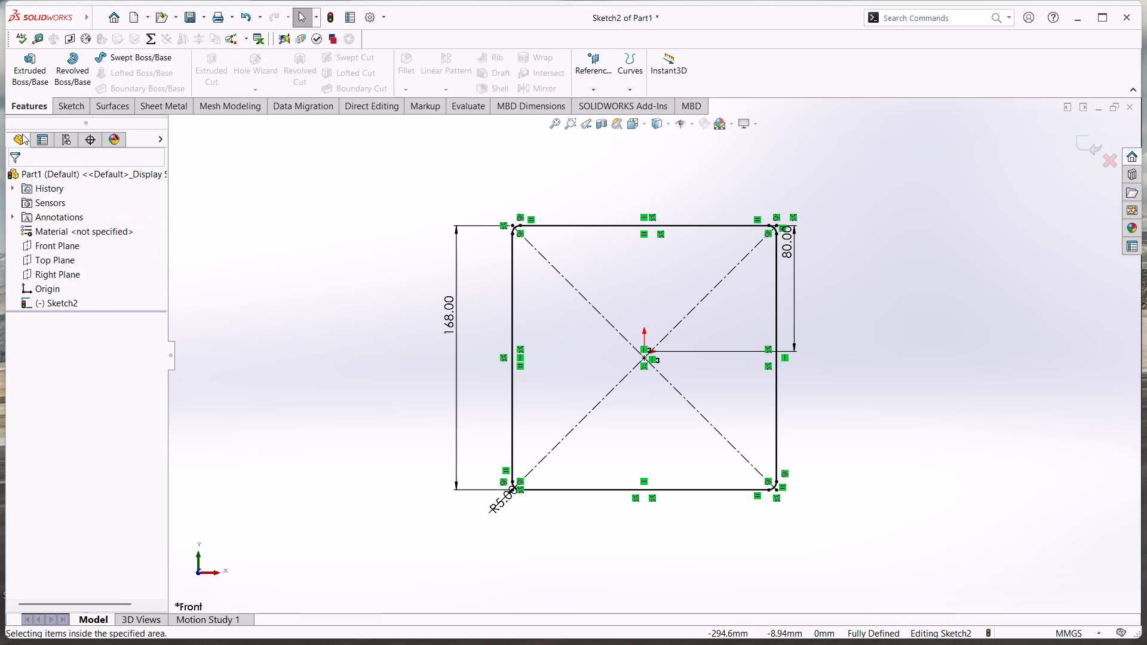
# Set up a Boss-Extrude of the rounded square sketch starting from a 48 mm offset, with a blind depth of 18 mm.
pyautogui.click(26, 76)
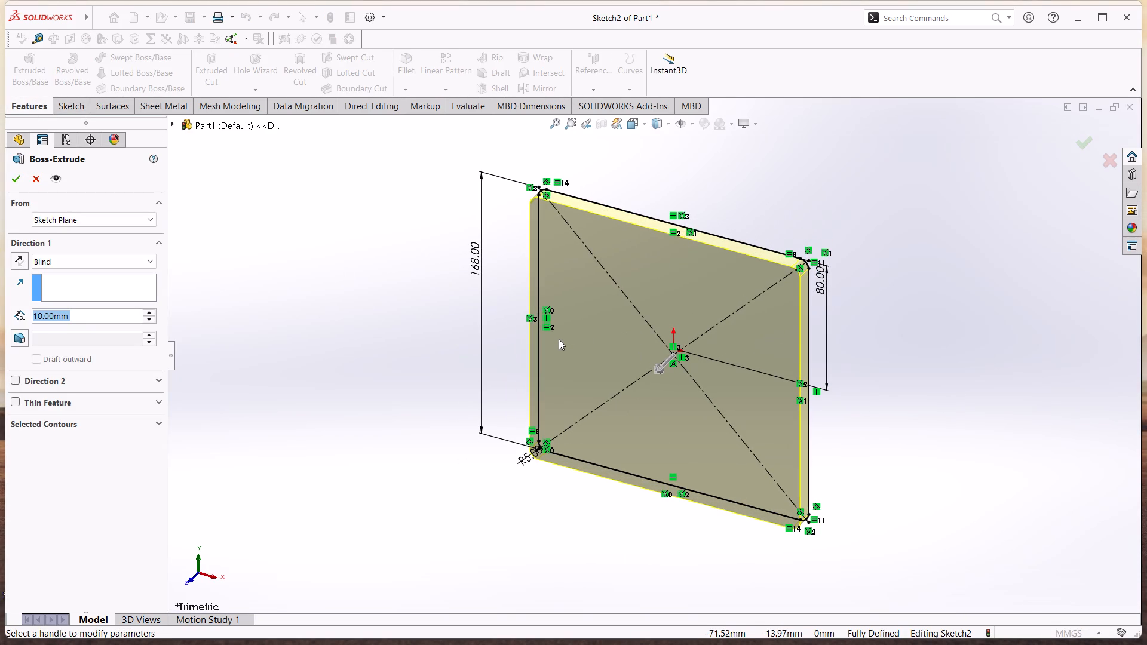
pyautogui.click(111, 221)
pyautogui.click(118, 261)
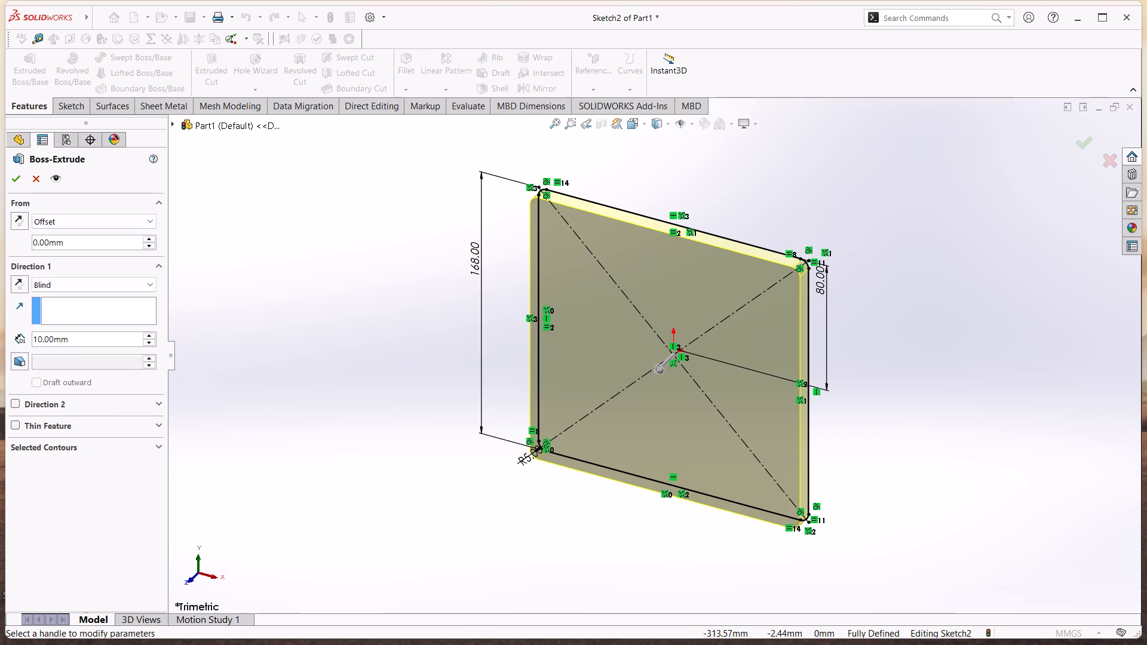
pyautogui.click(97, 242)
pyautogui.moveTo(51, 241); pyautogui.dragTo(0, 245)
pyautogui.moveTo(99, 241); pyautogui.dragTo(88, 241)
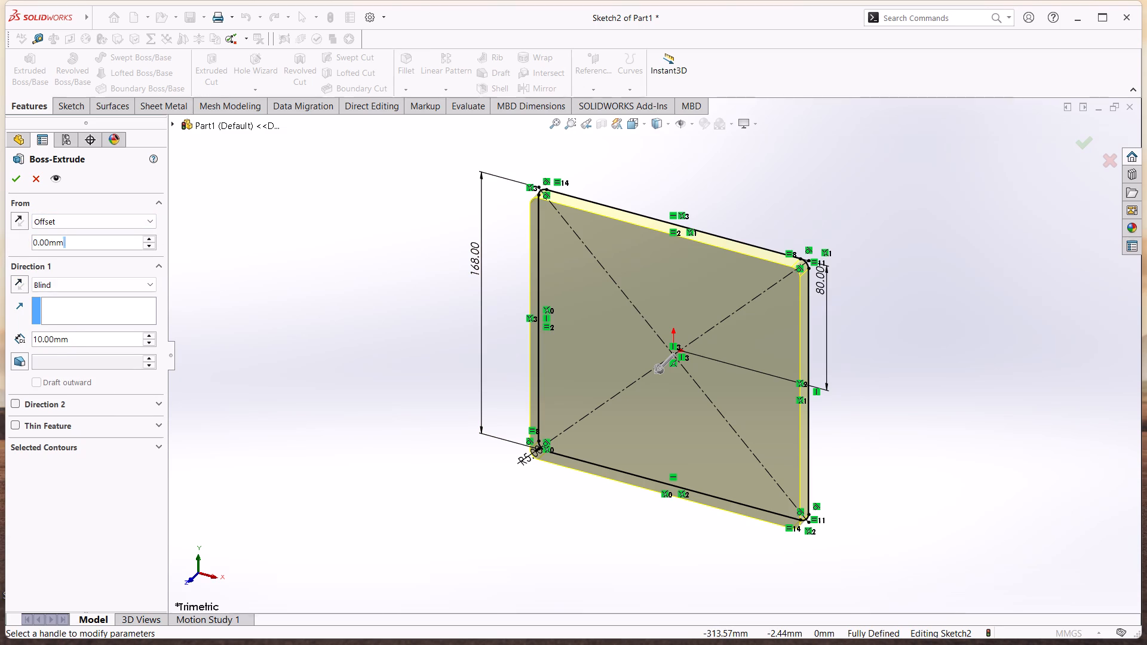
pyautogui.moveTo(88, 241); pyautogui.dragTo(0, 243)
pyautogui.write('48')
pyautogui.press('Return')
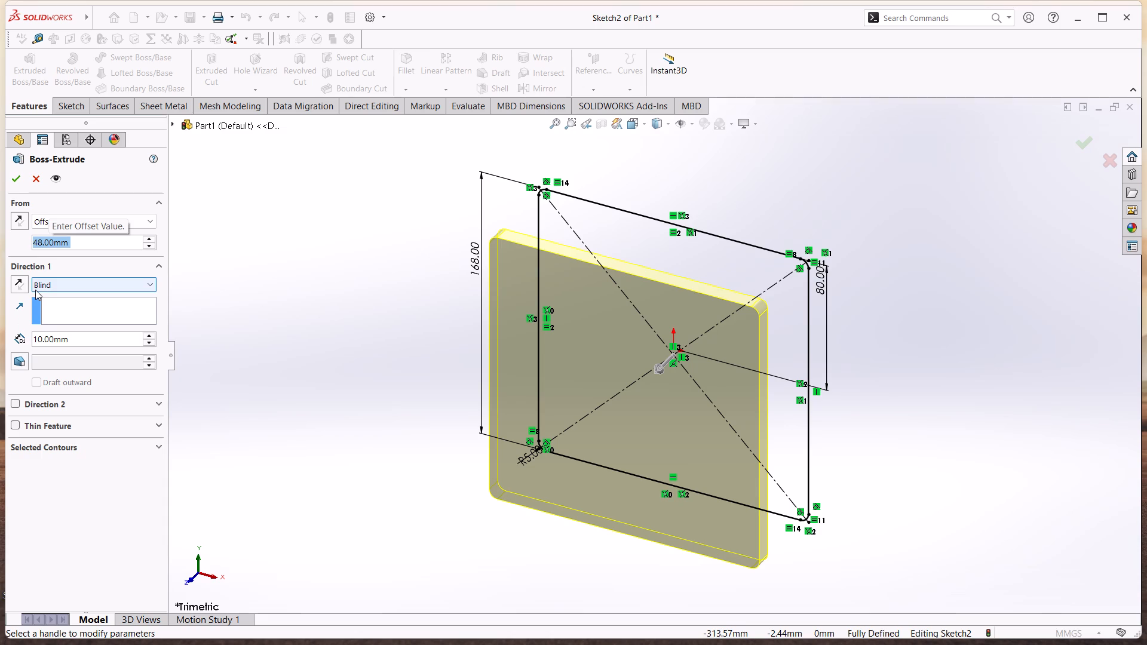
pyautogui.moveTo(78, 342); pyautogui.dragTo(49, 351)
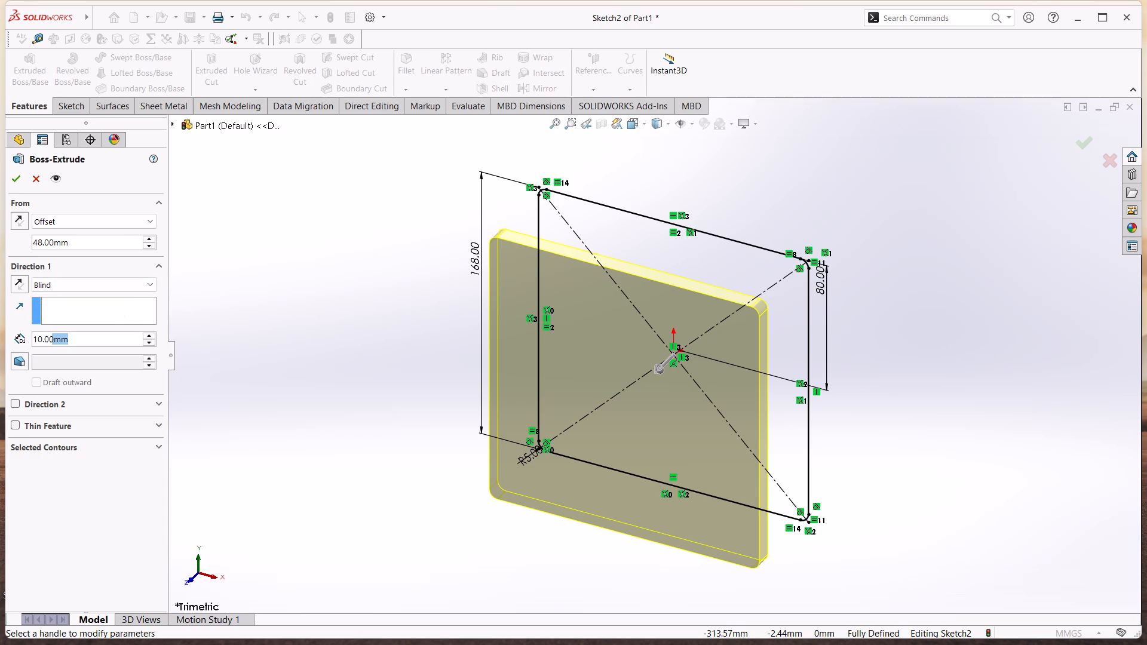
pyautogui.moveTo(49, 351); pyautogui.dragTo(13, 355)
pyautogui.write('18')
pyautogui.press('Return')
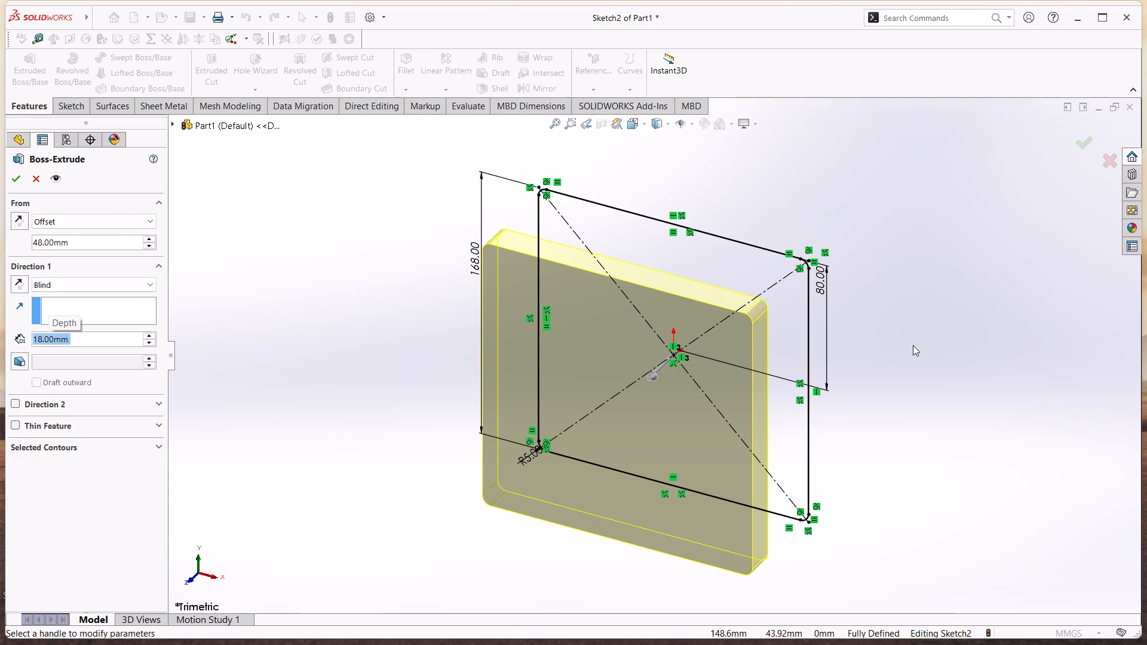
# Examine the offset extrusion preview against the sketch from an angled view and accept the boss extrusion.
pyautogui.moveTo(913, 345); pyautogui.dragTo(918, 302, button='middle')
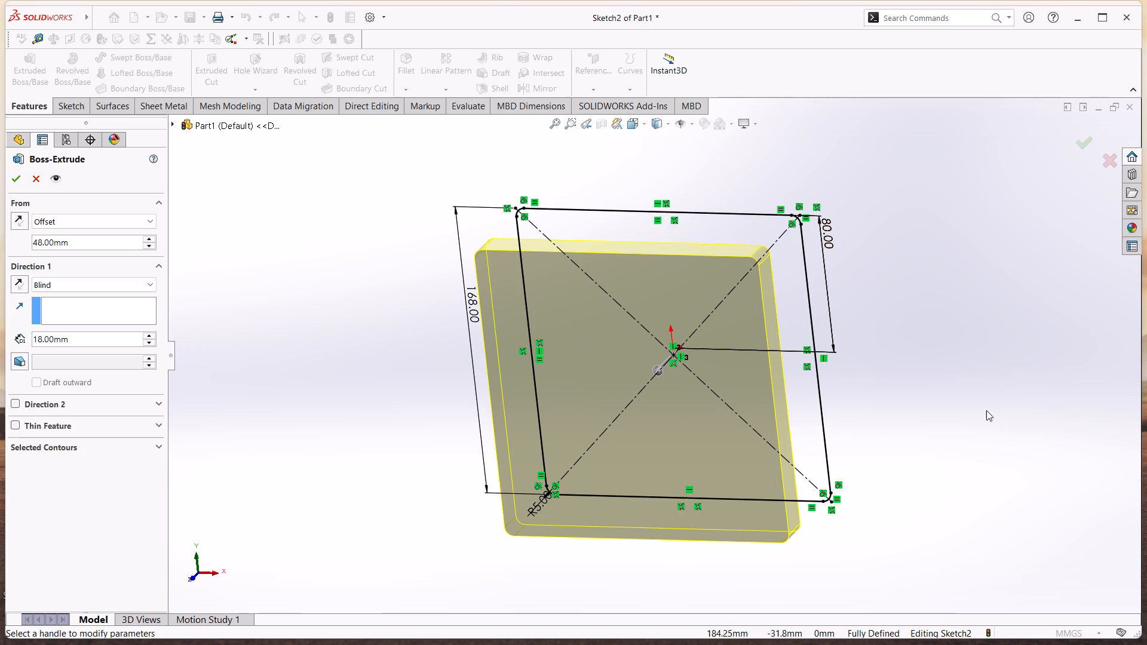
pyautogui.moveTo(939, 438); pyautogui.dragTo(903, 441, button='middle')
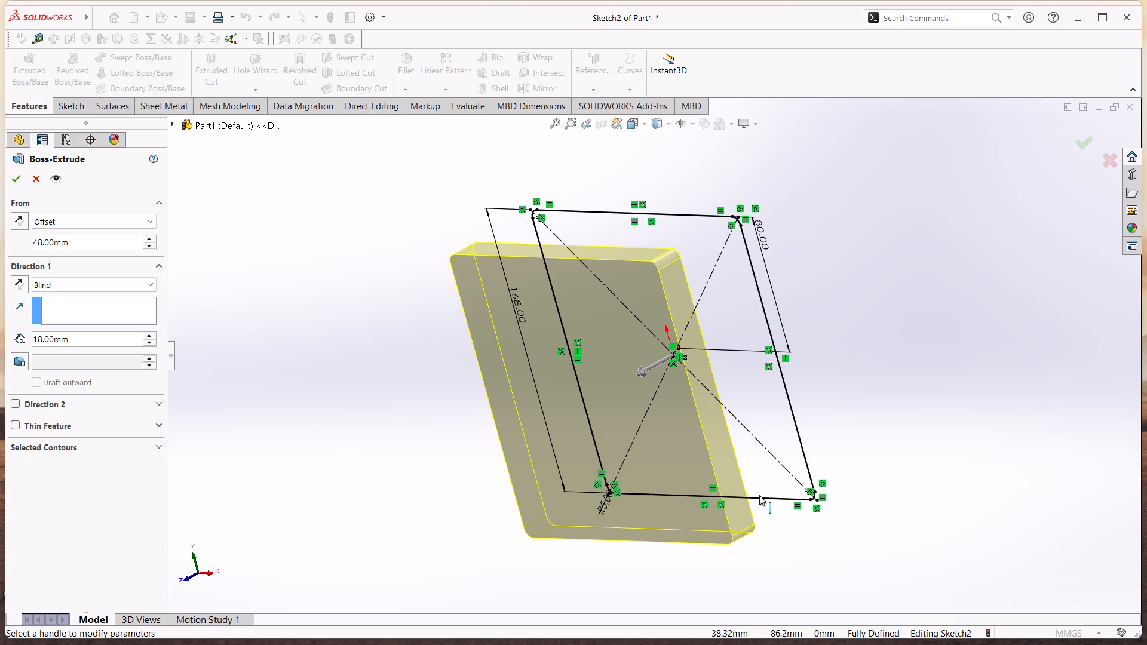
pyautogui.scroll(1, 802, 483)
pyautogui.scroll(-1, 796, 483)
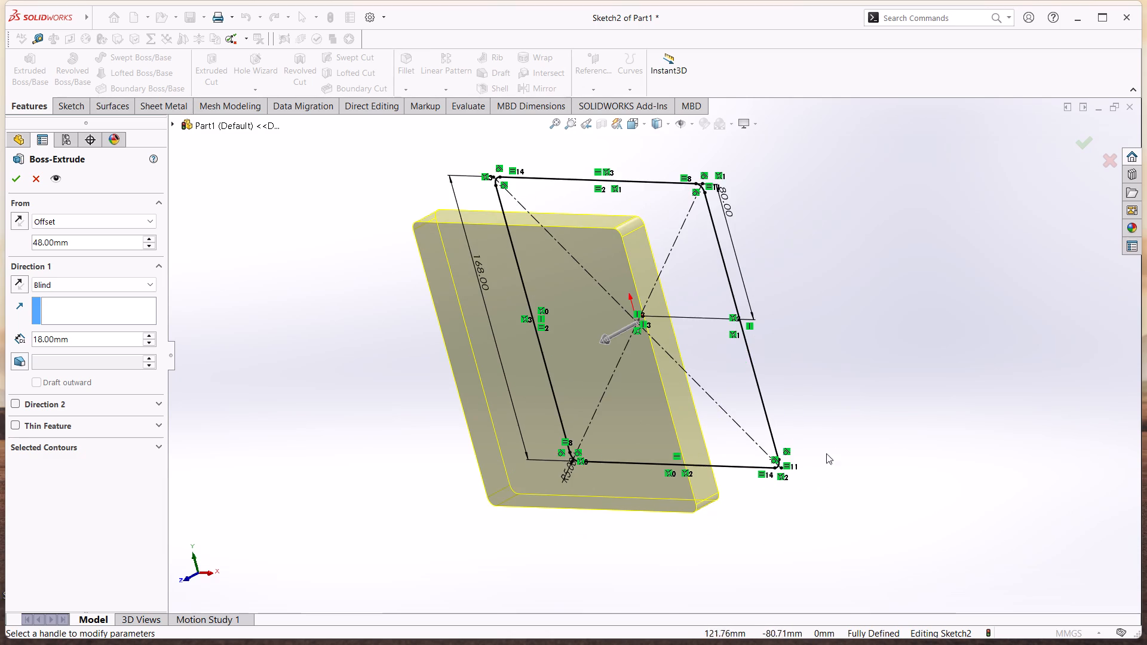
pyautogui.scroll(1, 672, 363)
pyautogui.scroll(-2, 541, 323)
pyautogui.scroll(1, 547, 336)
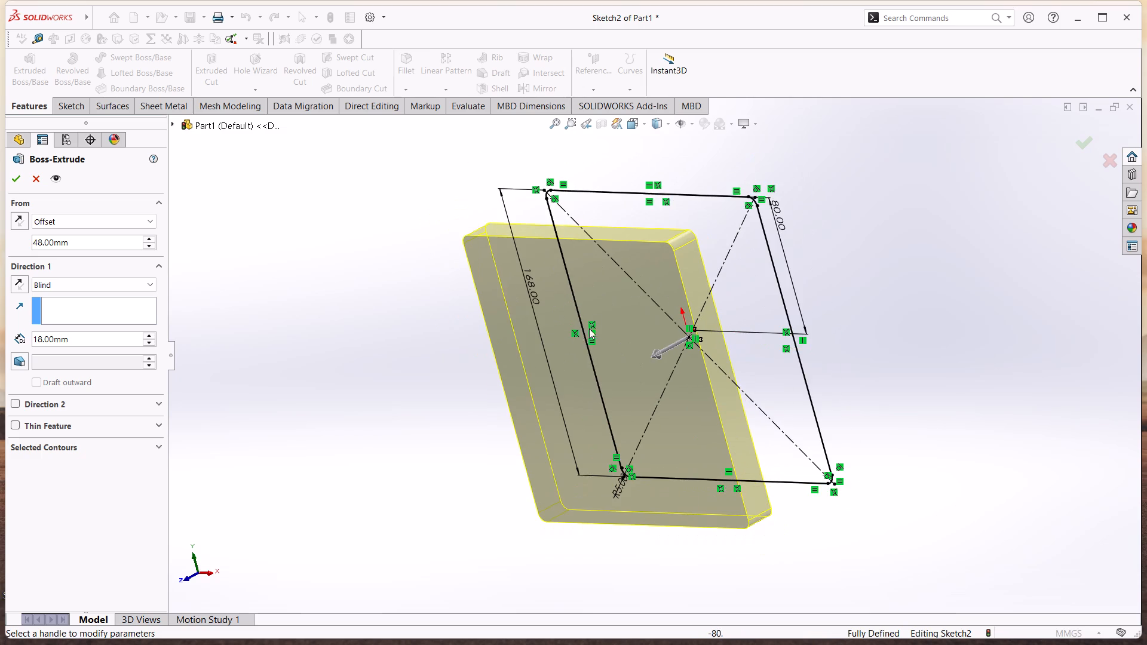
pyautogui.scroll(1, 635, 275)
pyautogui.scroll(-2, 636, 275)
pyautogui.scroll(2, 636, 284)
pyautogui.scroll(-2, 636, 284)
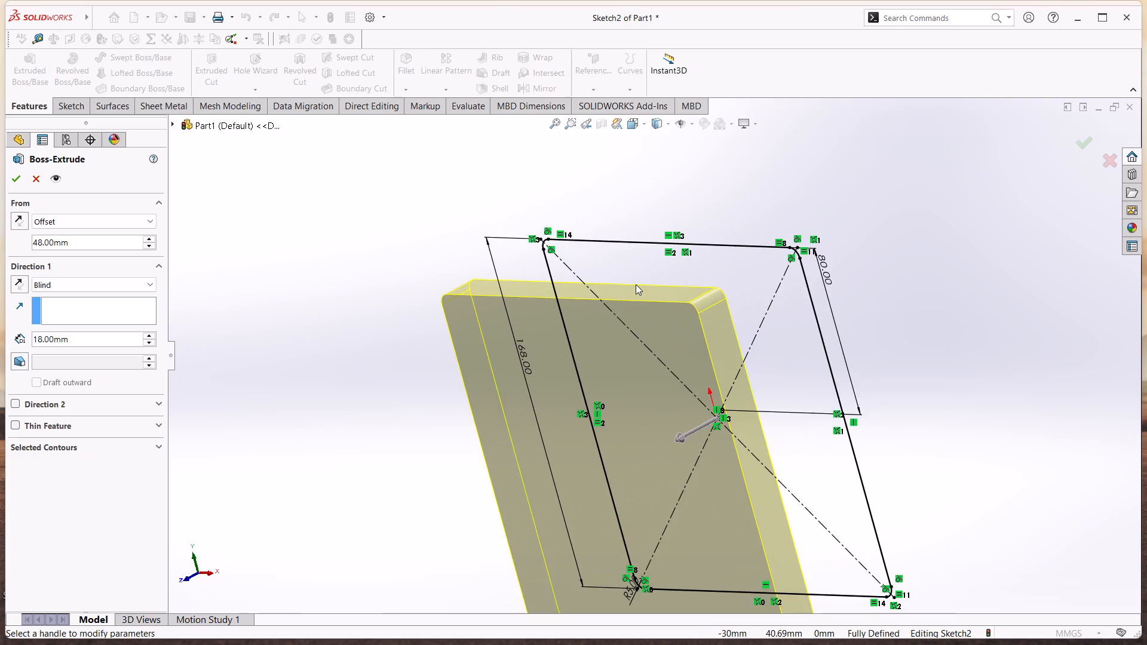
pyautogui.scroll(2, 636, 284)
pyautogui.scroll(1, 618, 395)
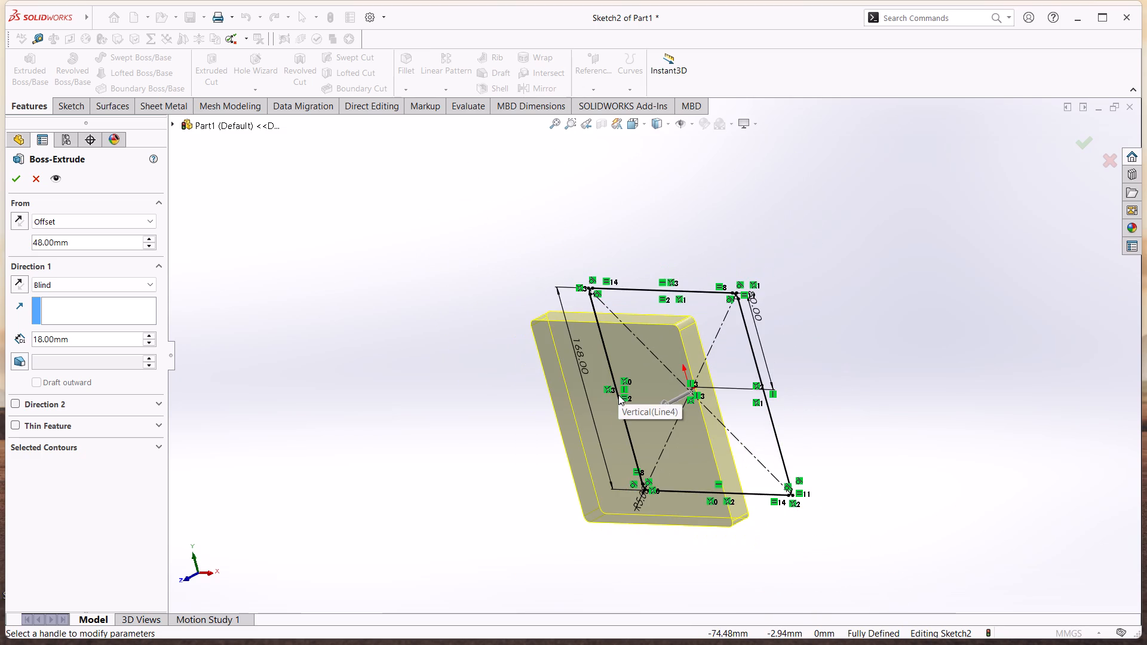
pyautogui.scroll(-1, 618, 395)
pyautogui.scroll(1, 631, 386)
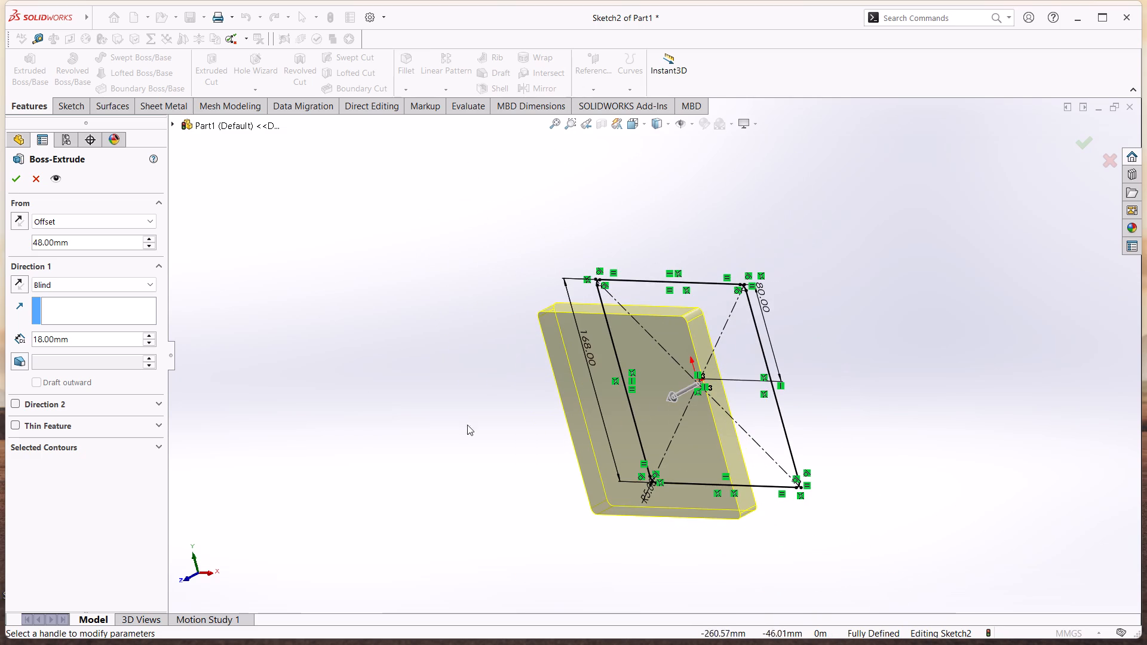
pyautogui.click(13, 185)
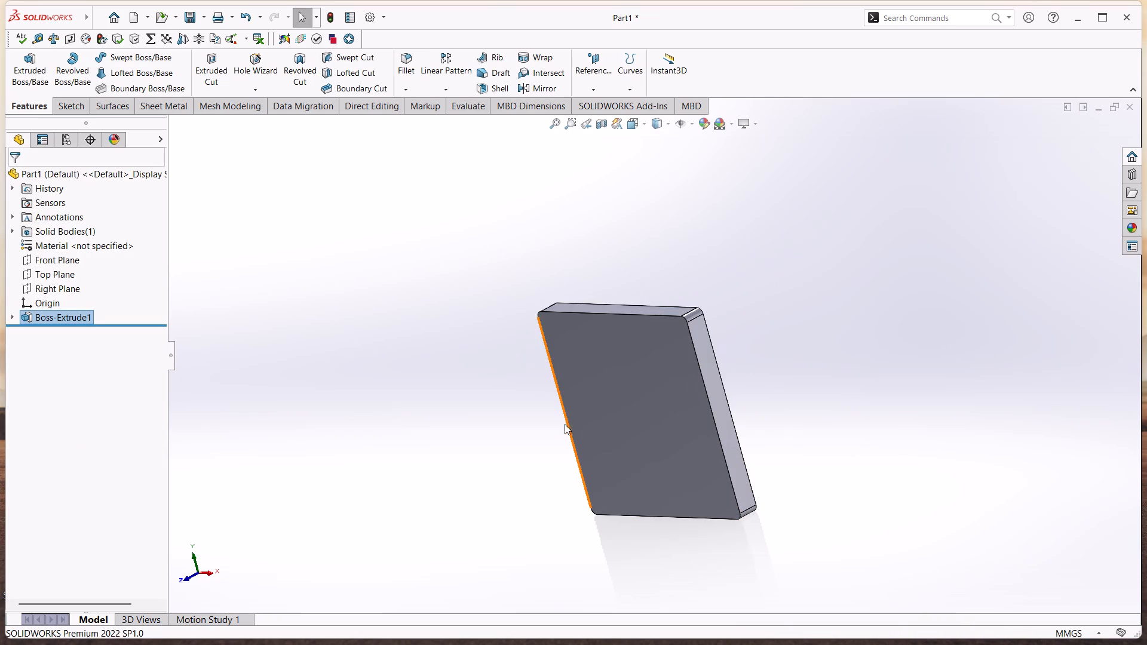
# Edit the boss extrusion to reverse the direction of its 48 mm start offset.
pyautogui.rightClick(59, 314)
pyautogui.click(66, 283)
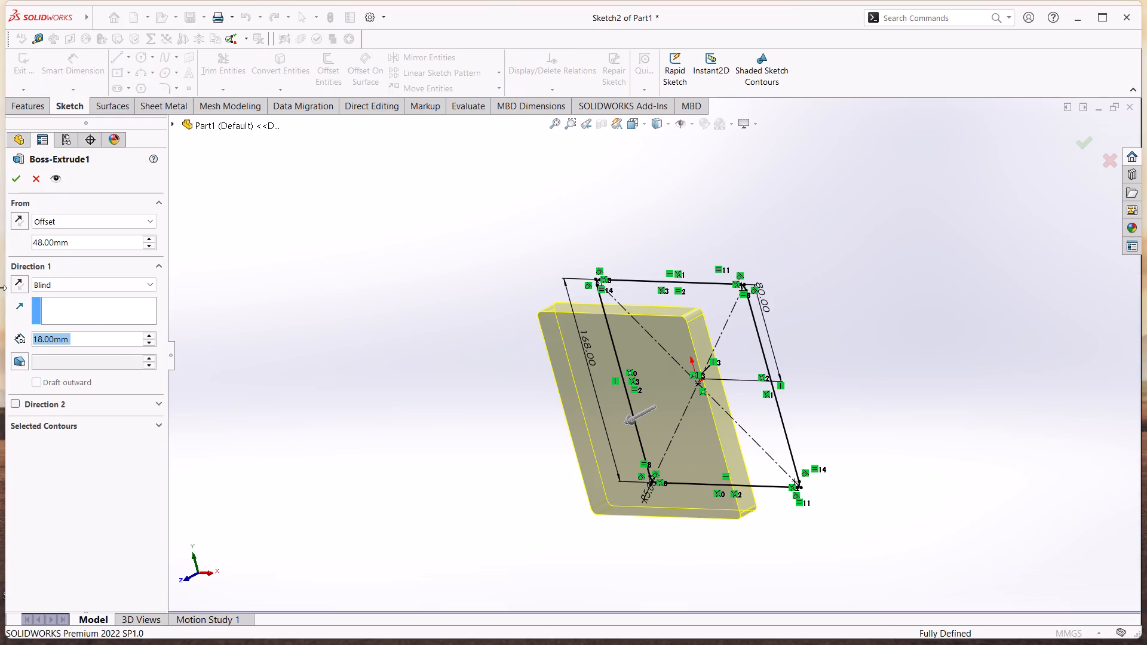
pyautogui.click(19, 215)
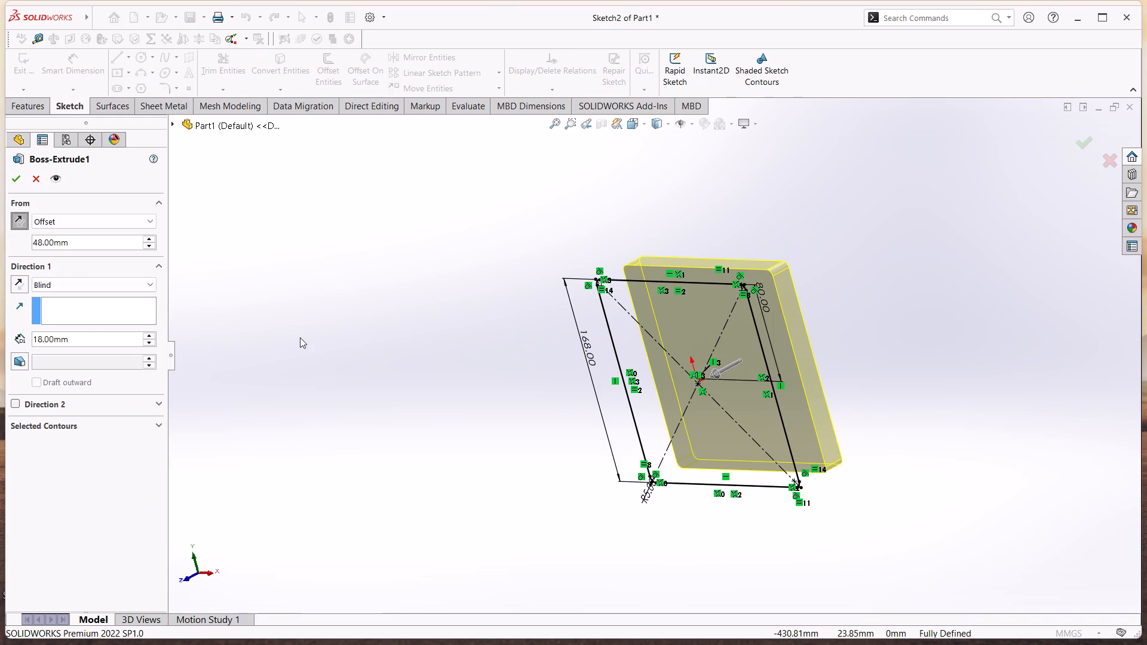
pyautogui.moveTo(978, 311); pyautogui.dragTo(937, 361, button='middle')
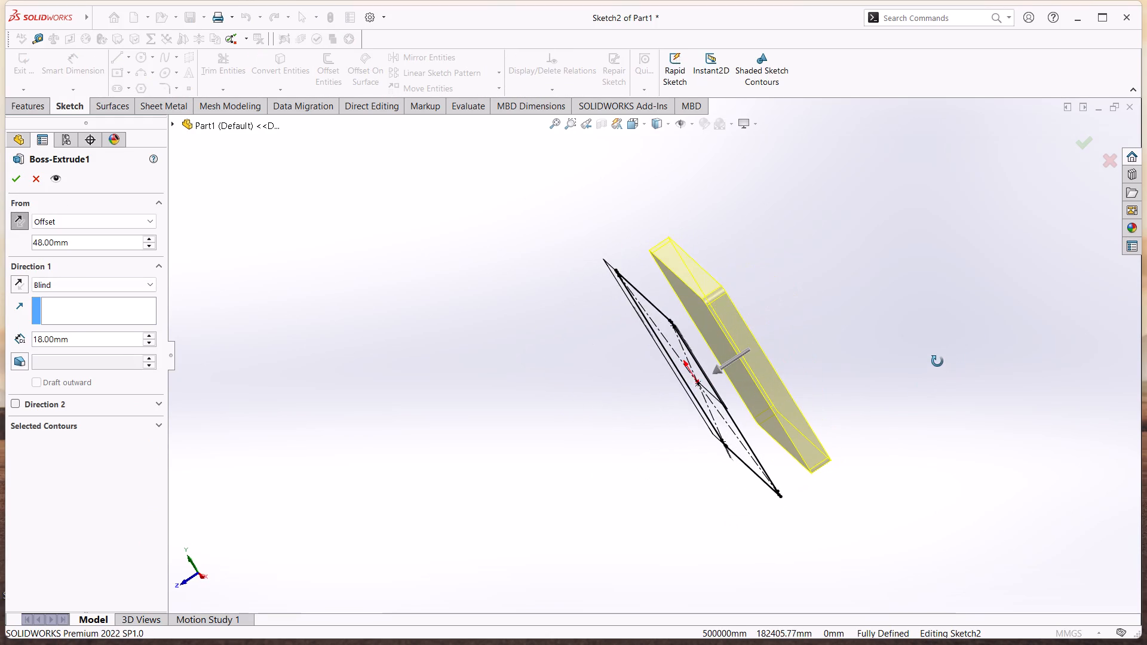
pyautogui.moveTo(937, 361); pyautogui.dragTo(936, 361, button='middle')
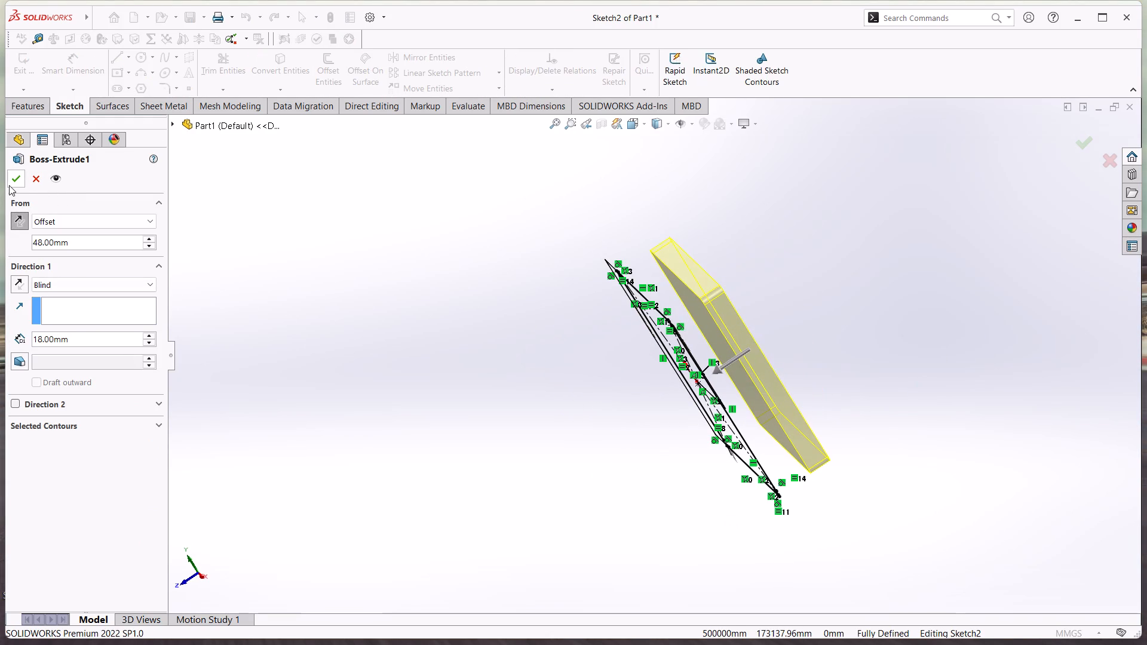
pyautogui.click(8, 185)
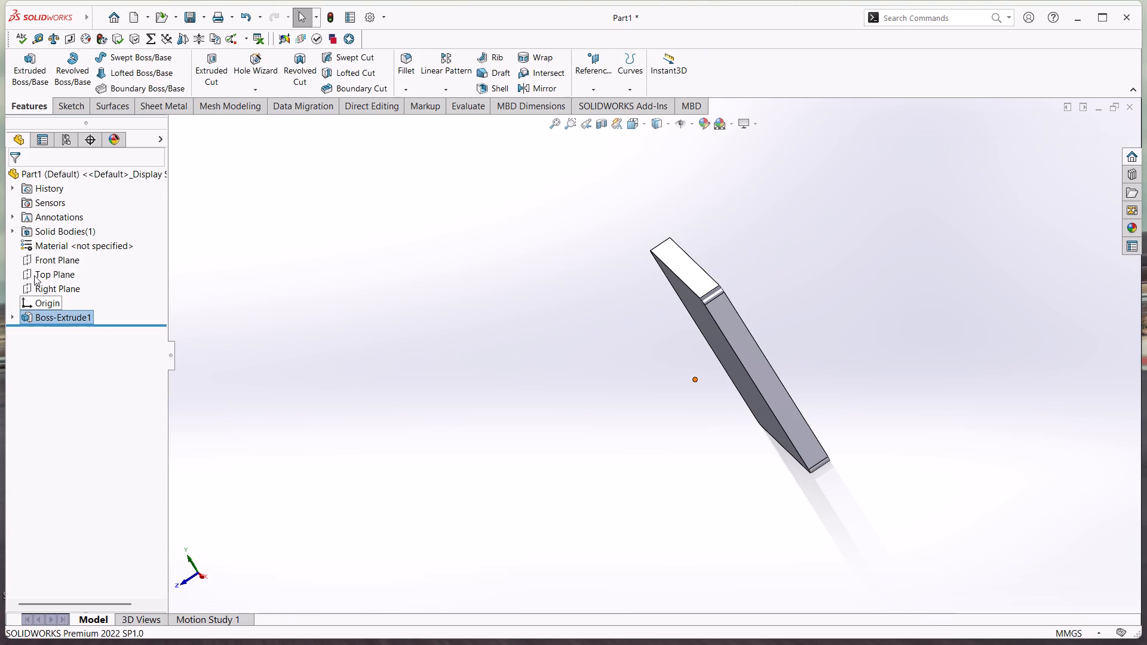
# Start a new sketch on the Right Plane.
pyautogui.click(63, 283)
pyautogui.click(70, 271)
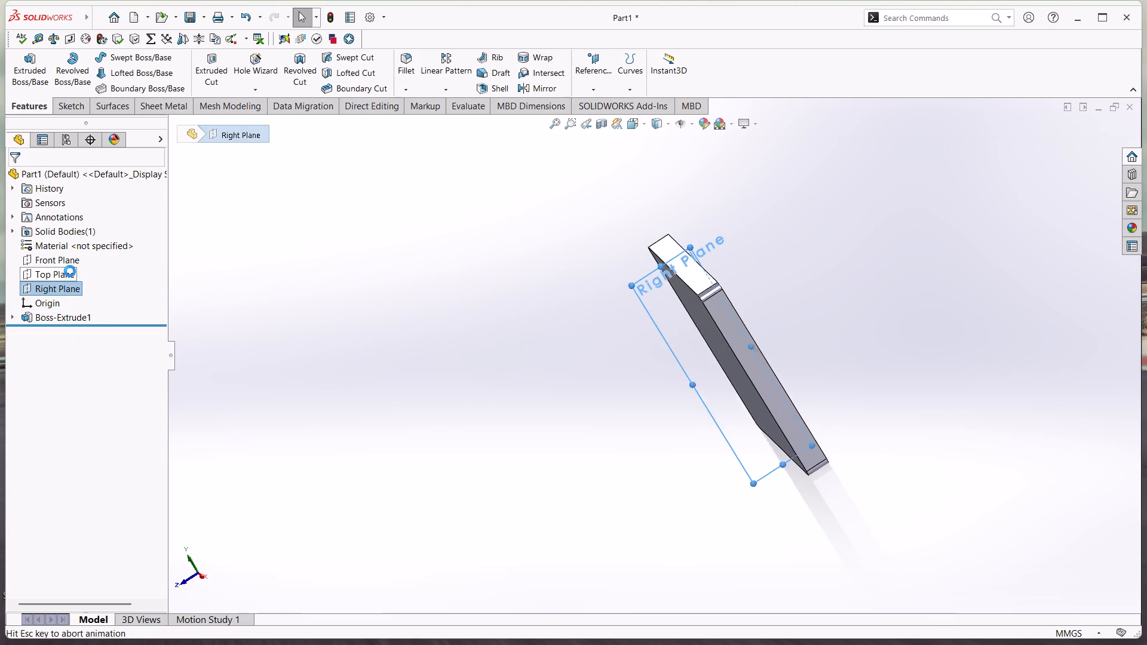
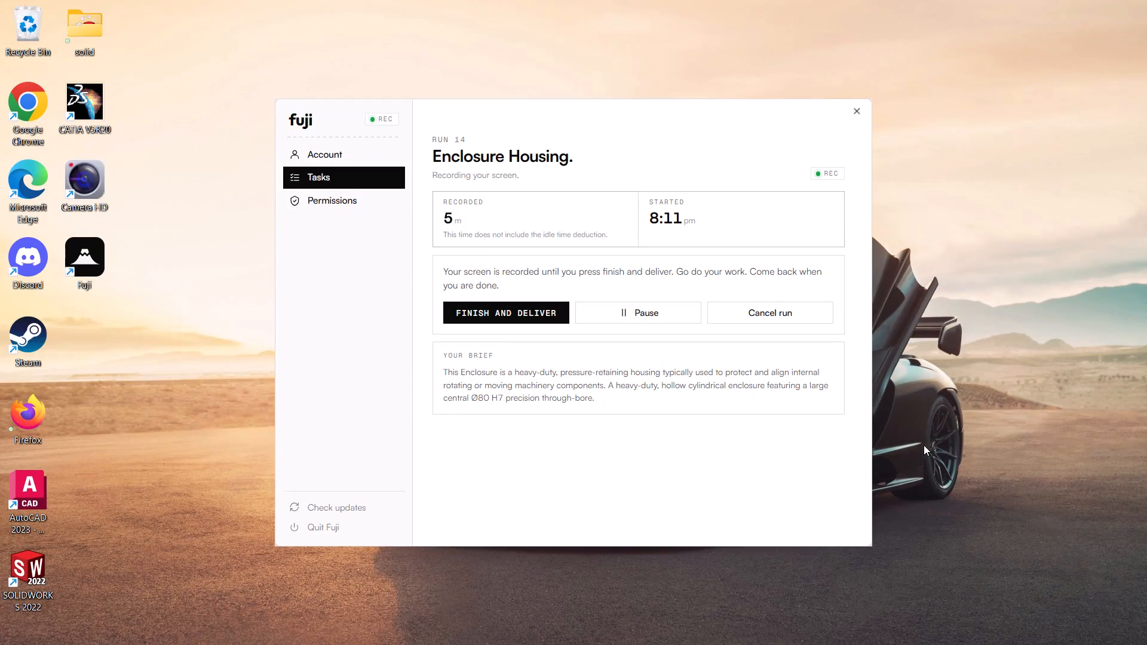
# Switch back to SOLIDWORKS and maximize its window.
pyautogui.click(933, 424)
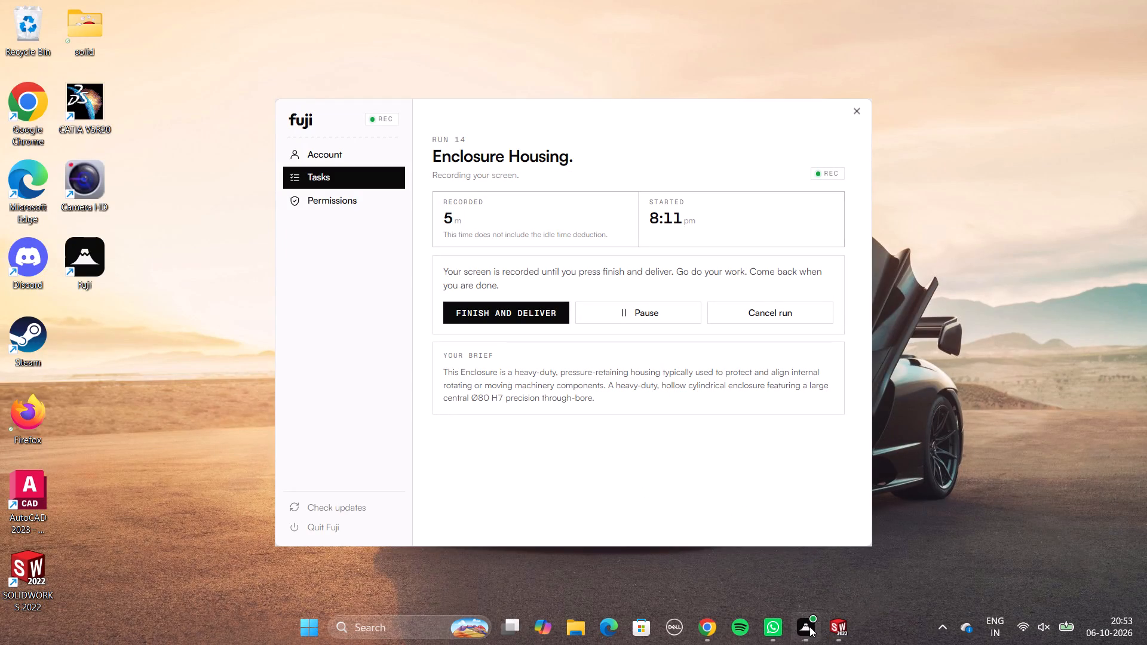
pyautogui.click(829, 626)
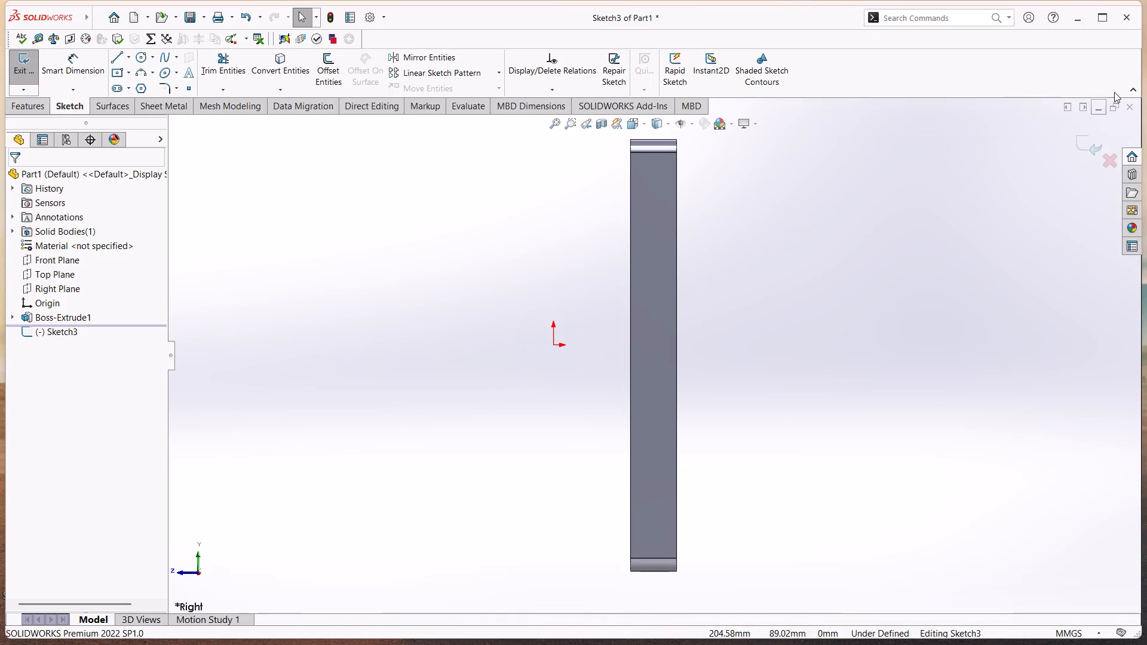
pyautogui.click(1097, 18)
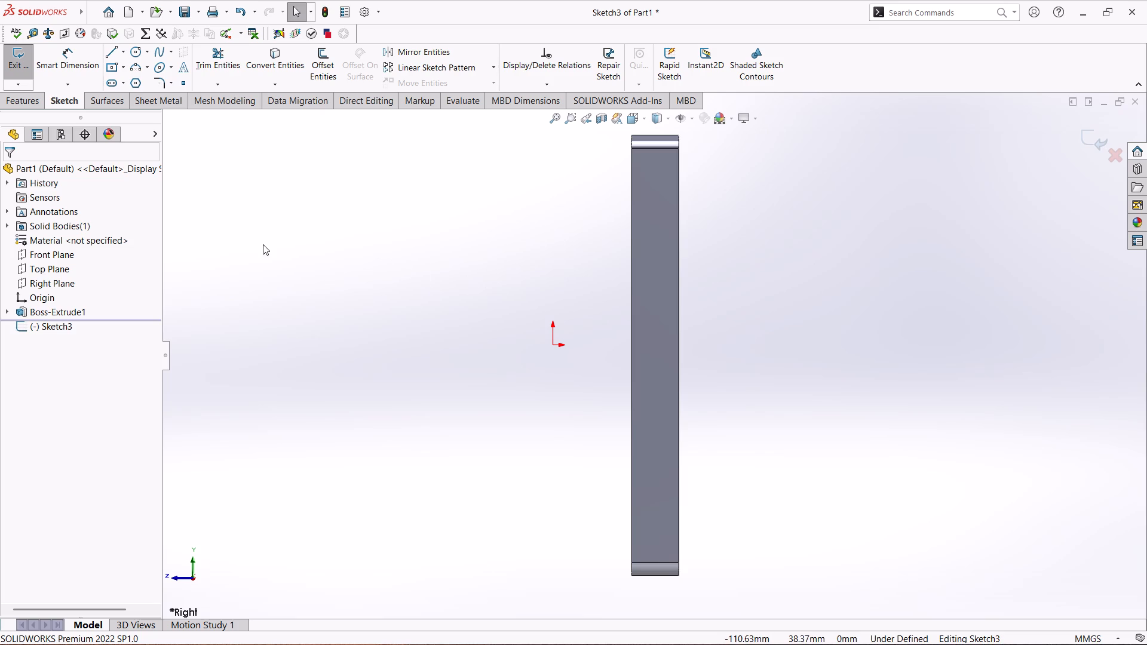
# Sketch a horizontal line about 19 mm long from the plate's upper inner corner, continuing into a large tangent arc curving around the origin.
pyautogui.click(113, 56)
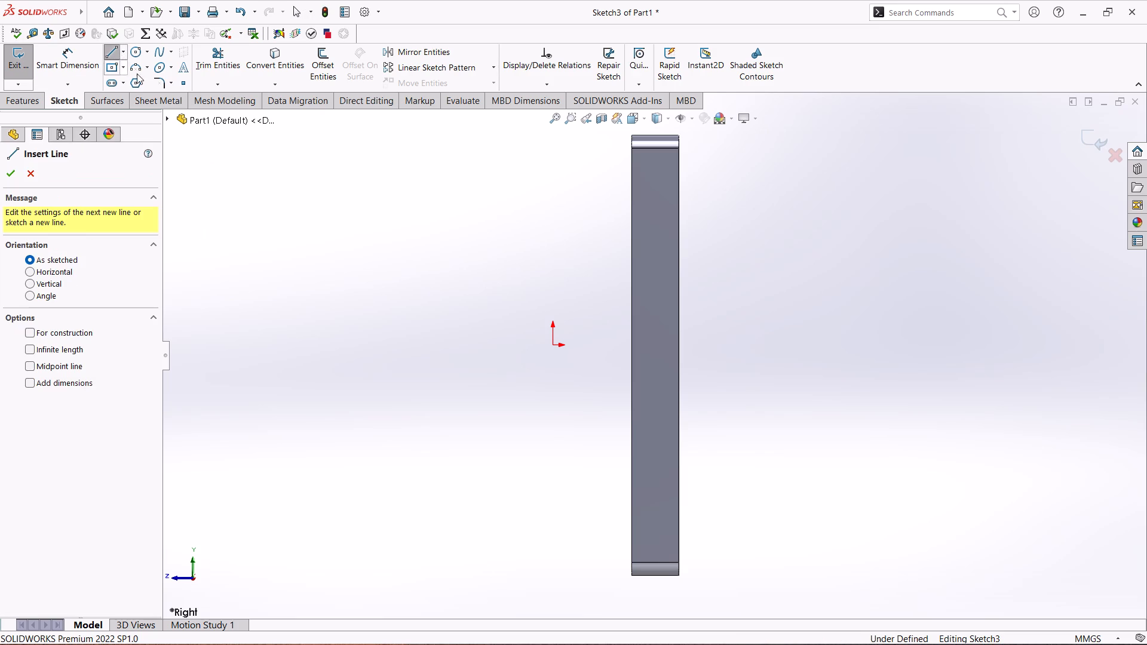
pyautogui.scroll(2, 622, 149)
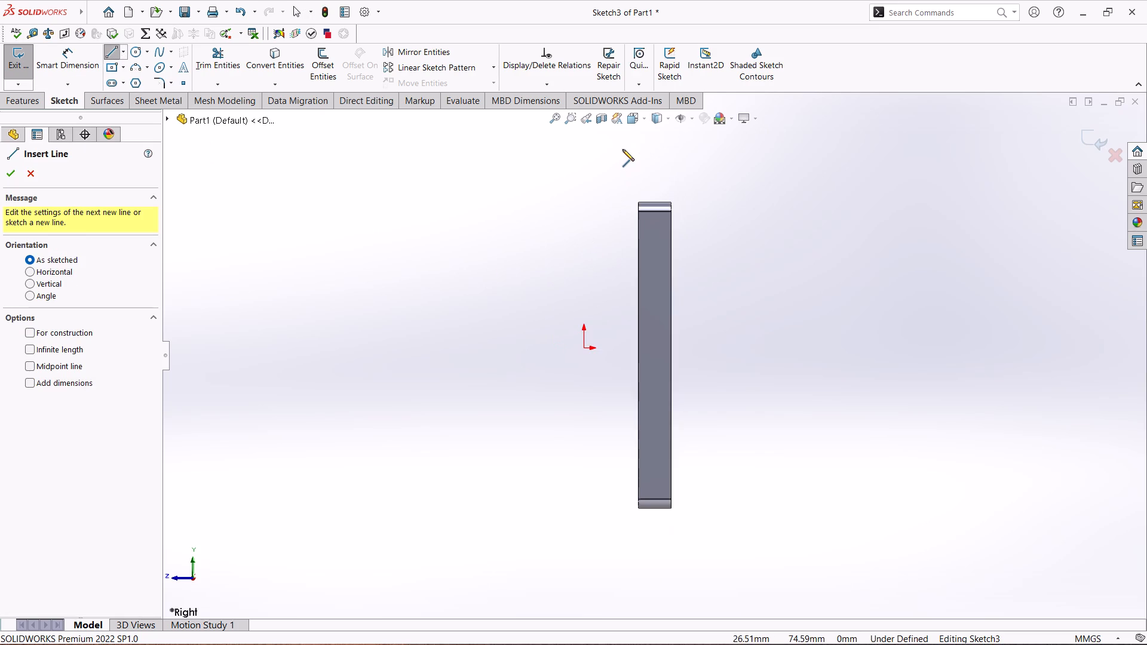
pyautogui.scroll(-1, 628, 183)
pyautogui.click(642, 216)
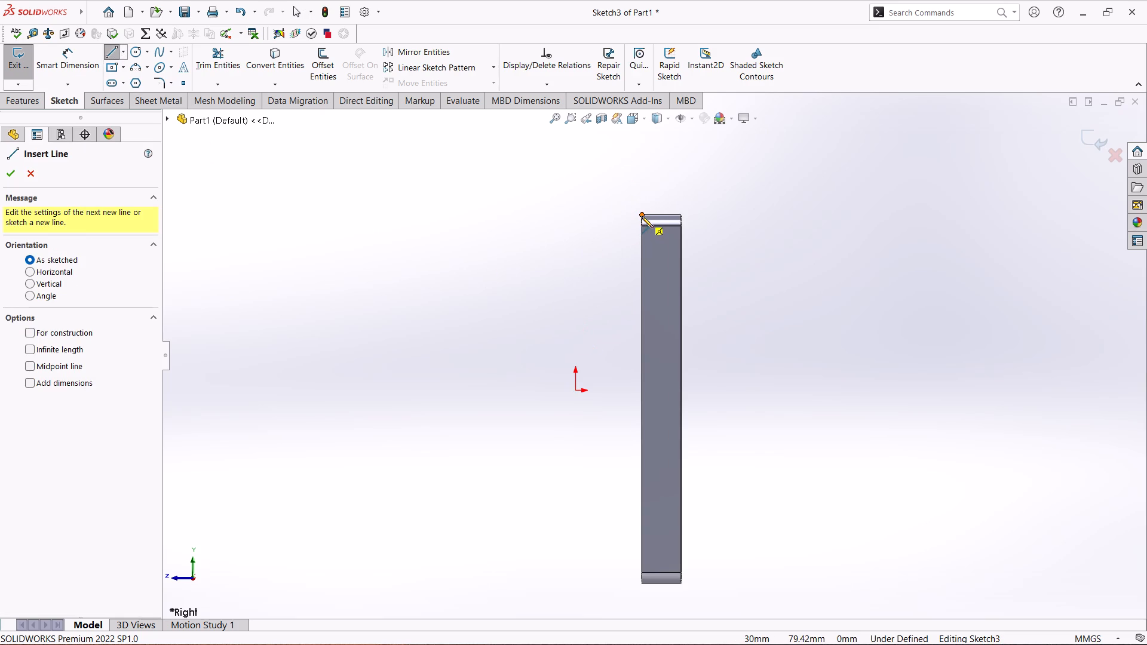
pyautogui.click(600, 215)
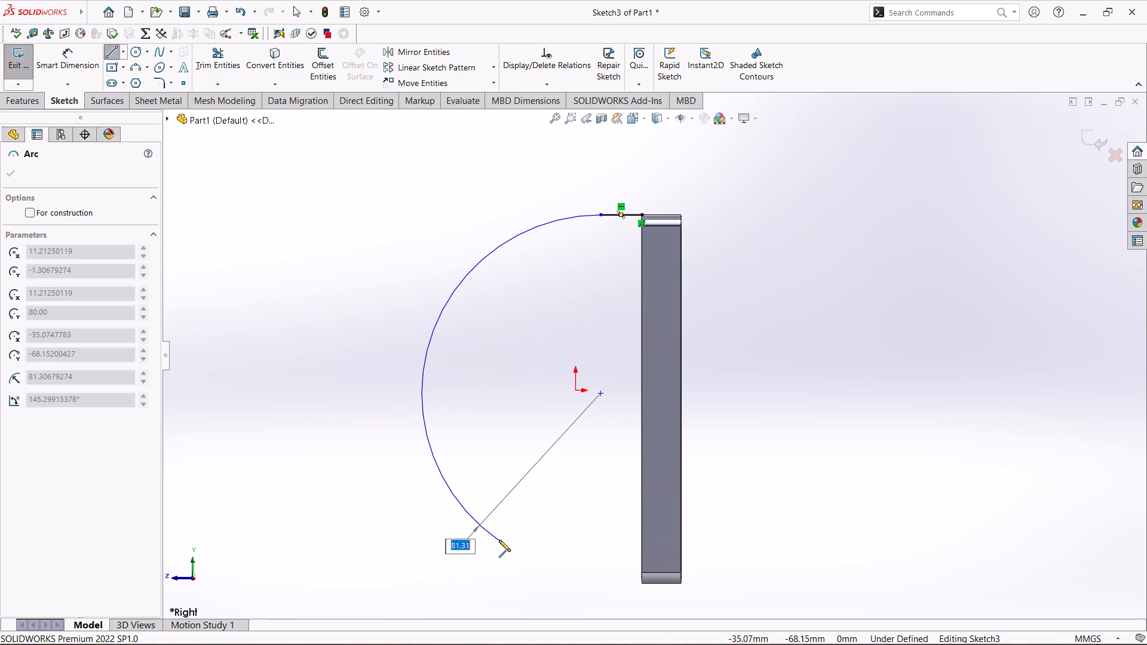
pyautogui.click(519, 523)
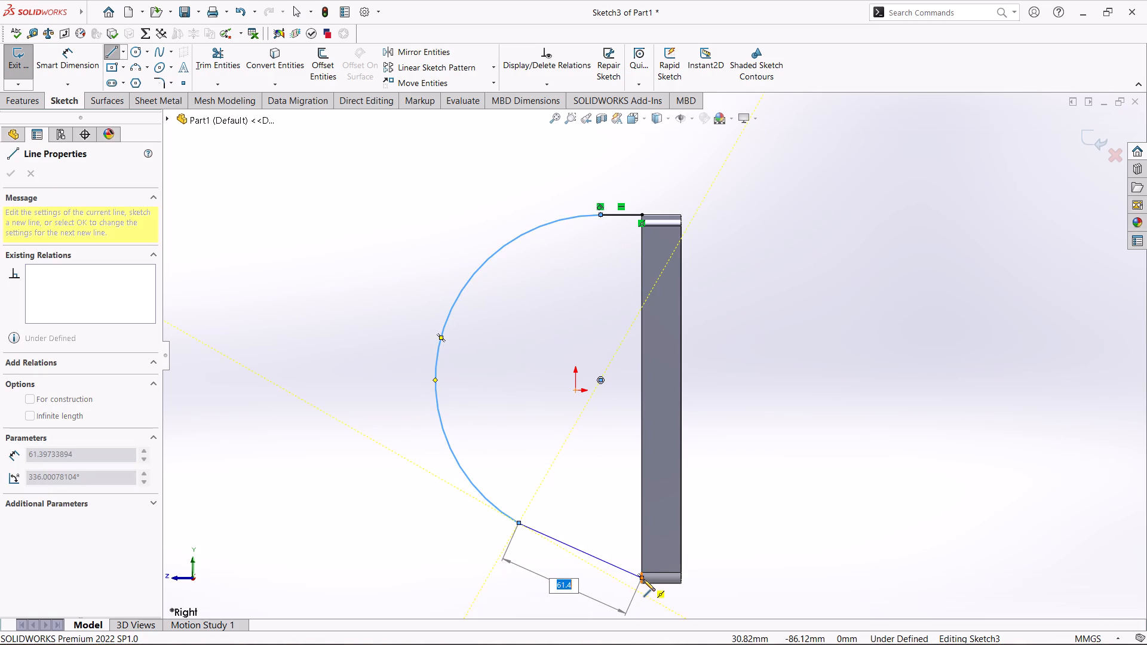
# Close the profile with a sloped line about 61 mm long to the plate's lower inner edge and a vertical line about 164 mm long.
pyautogui.scroll(-6, 641, 576)
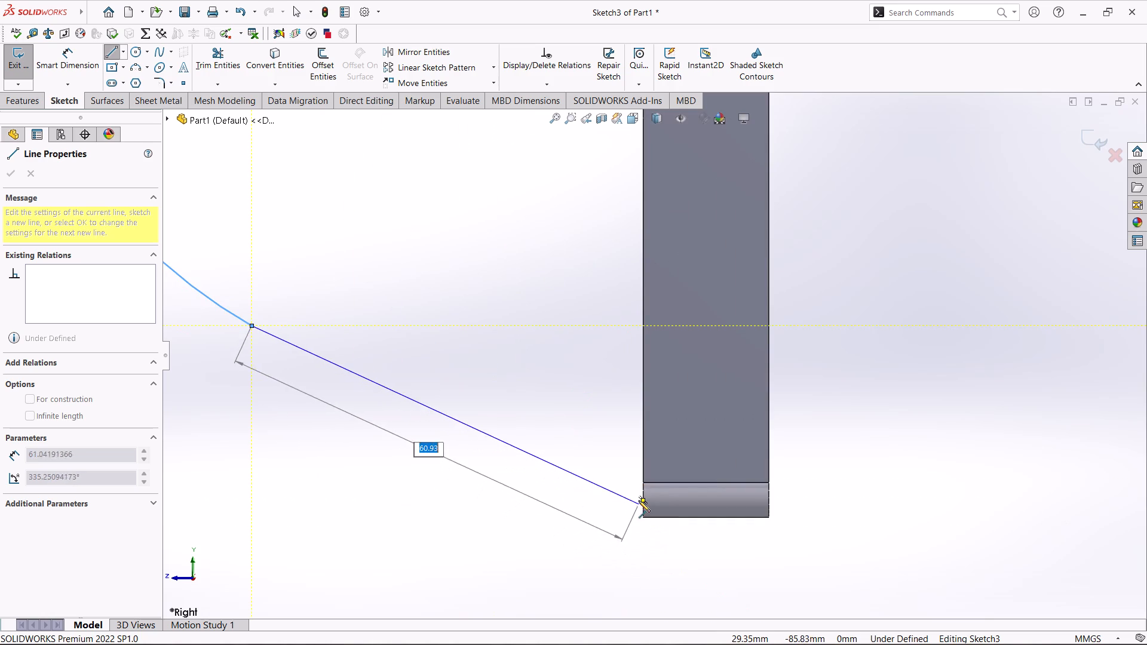
pyautogui.click(642, 493)
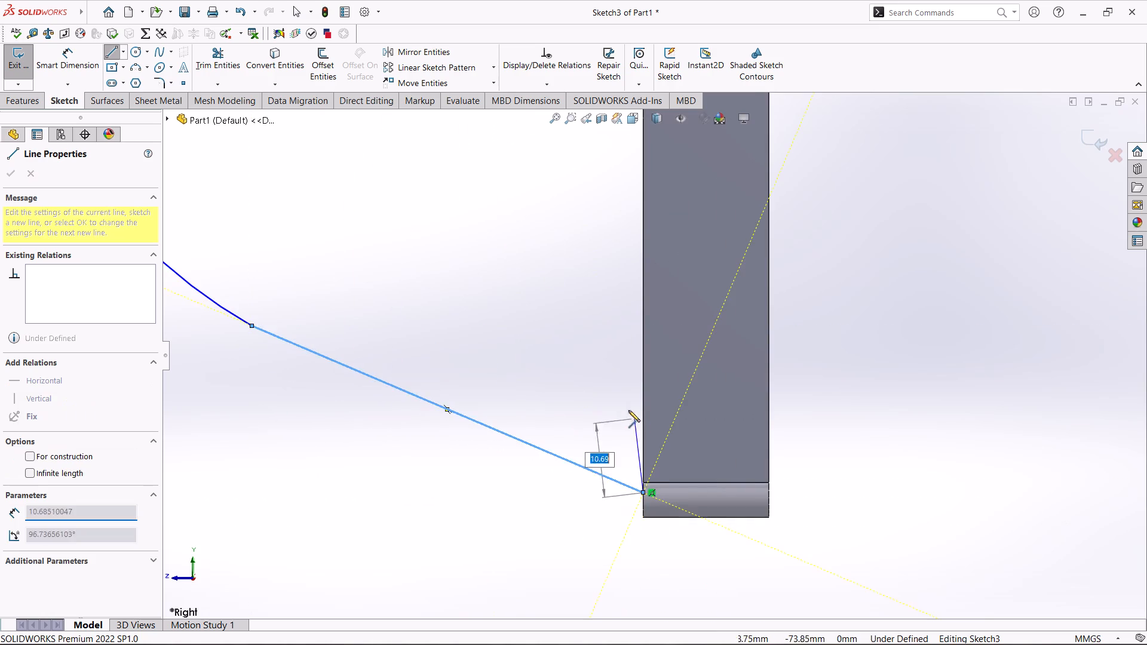
pyautogui.scroll(6, 619, 399)
pyautogui.scroll(4, 631, 323)
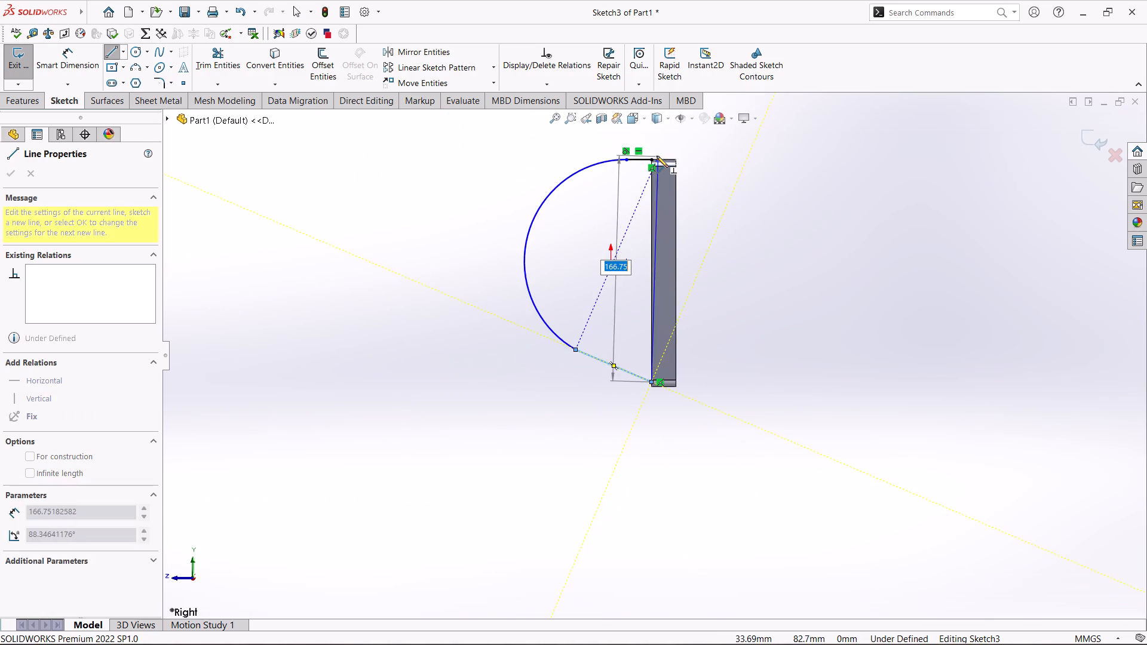
pyautogui.scroll(-3, 657, 156)
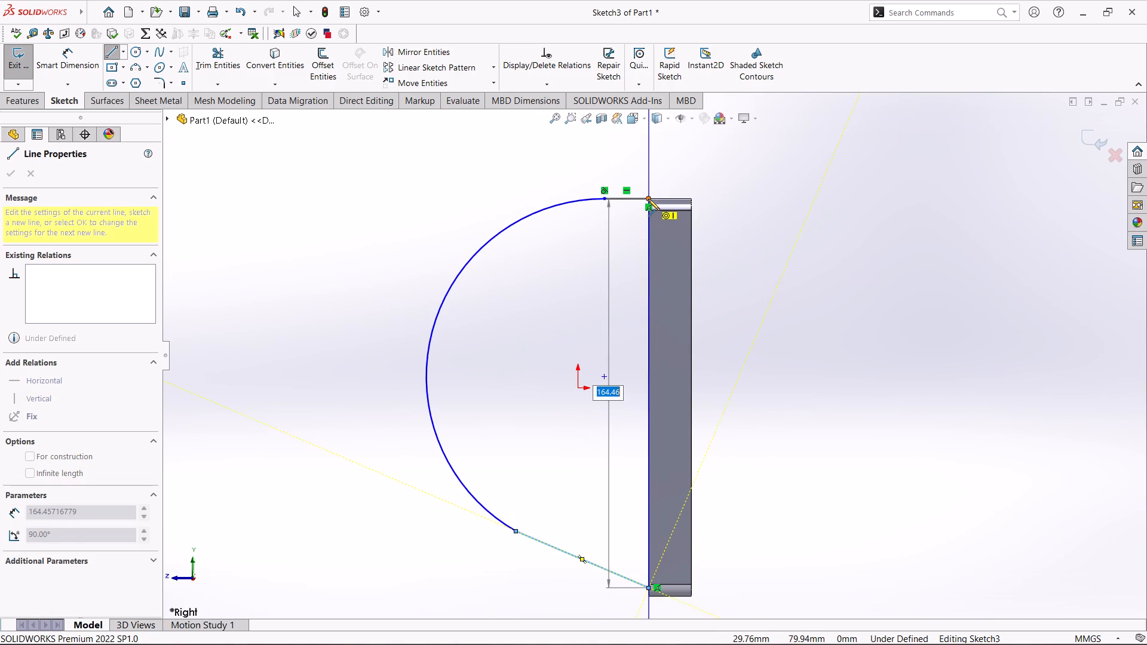
pyautogui.click(648, 199)
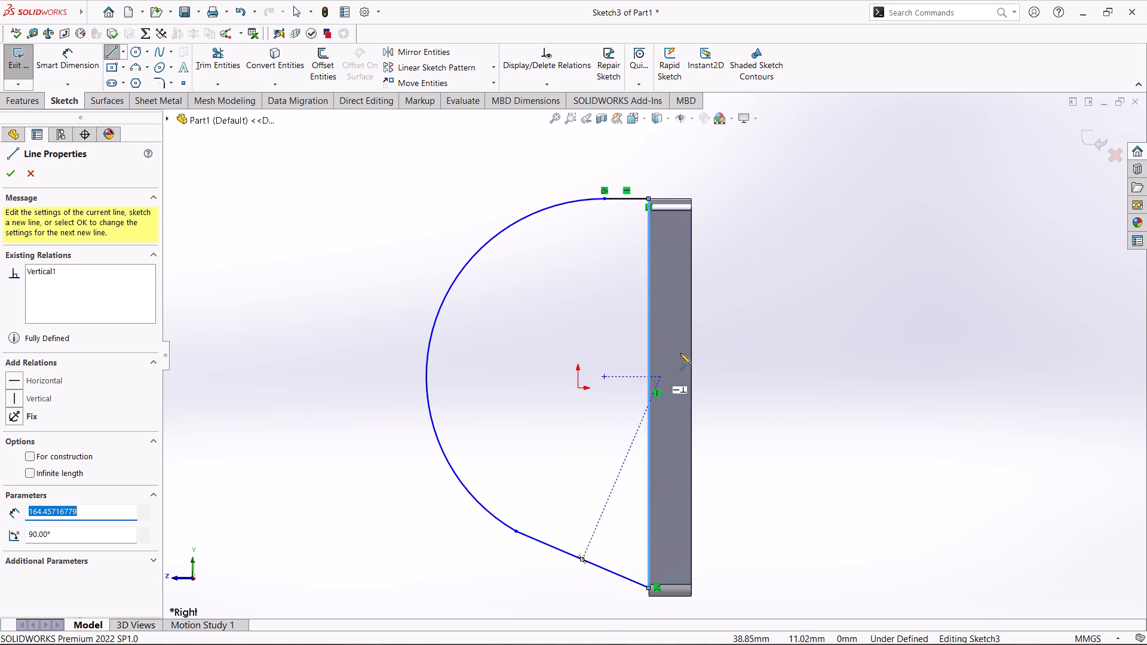
pyautogui.click(13, 177)
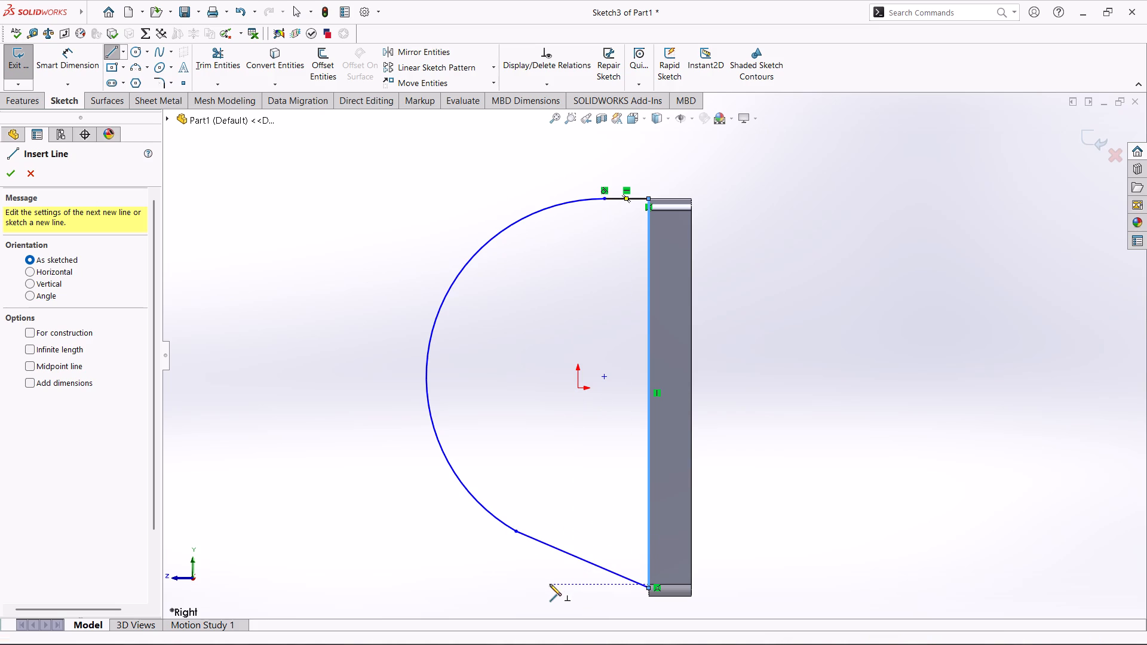
pyautogui.click(515, 532)
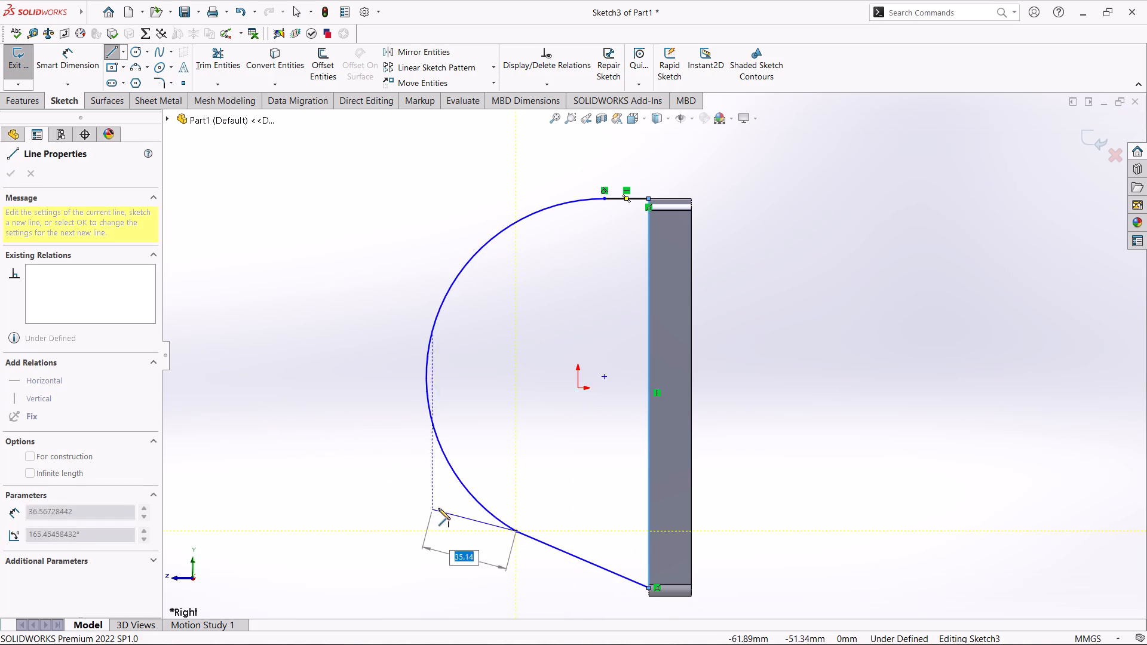
pyautogui.press('Escape')
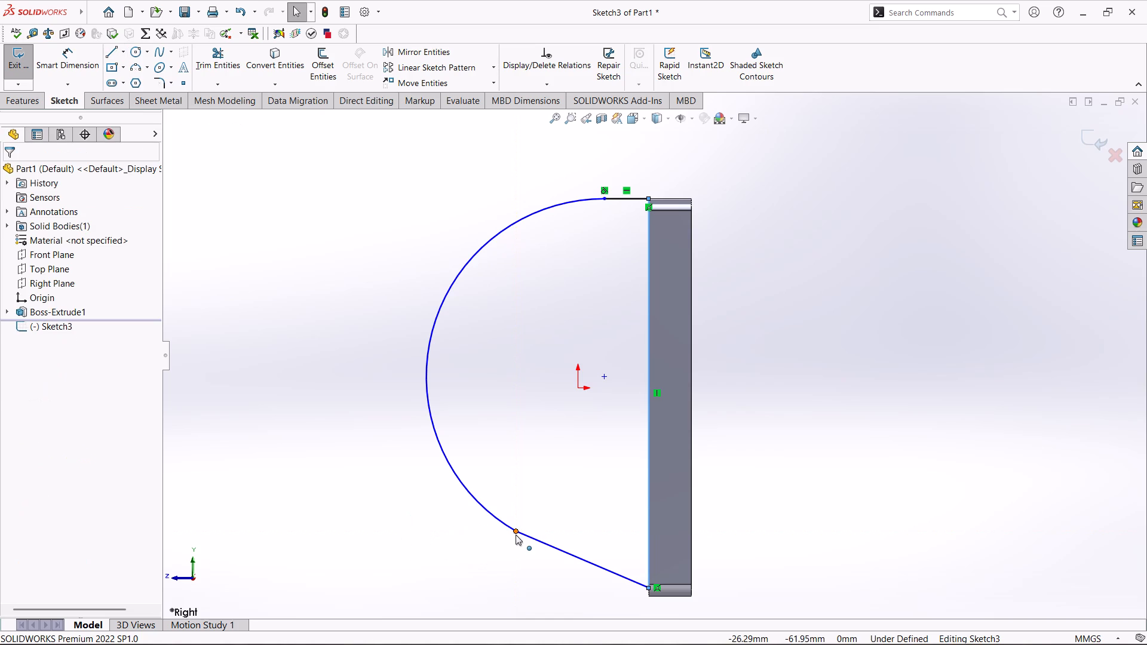
# Make the arc and the sloped line tangent at their shared lower endpoint.
pyautogui.click(516, 535)
pyautogui.rightClick(513, 530)
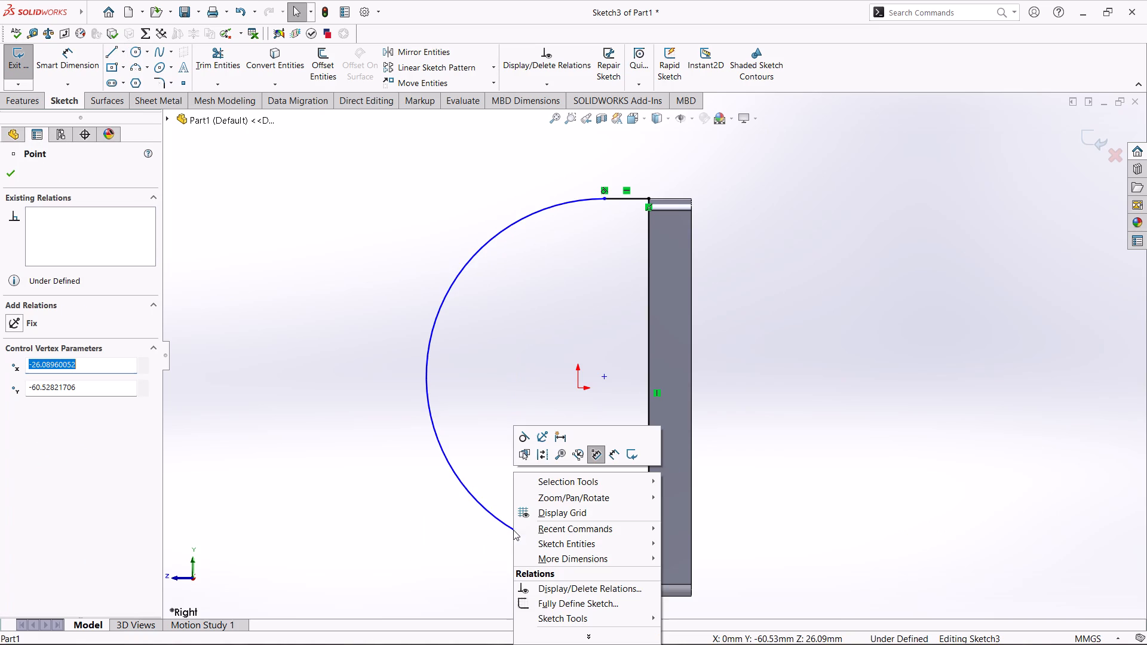
pyautogui.click(525, 437)
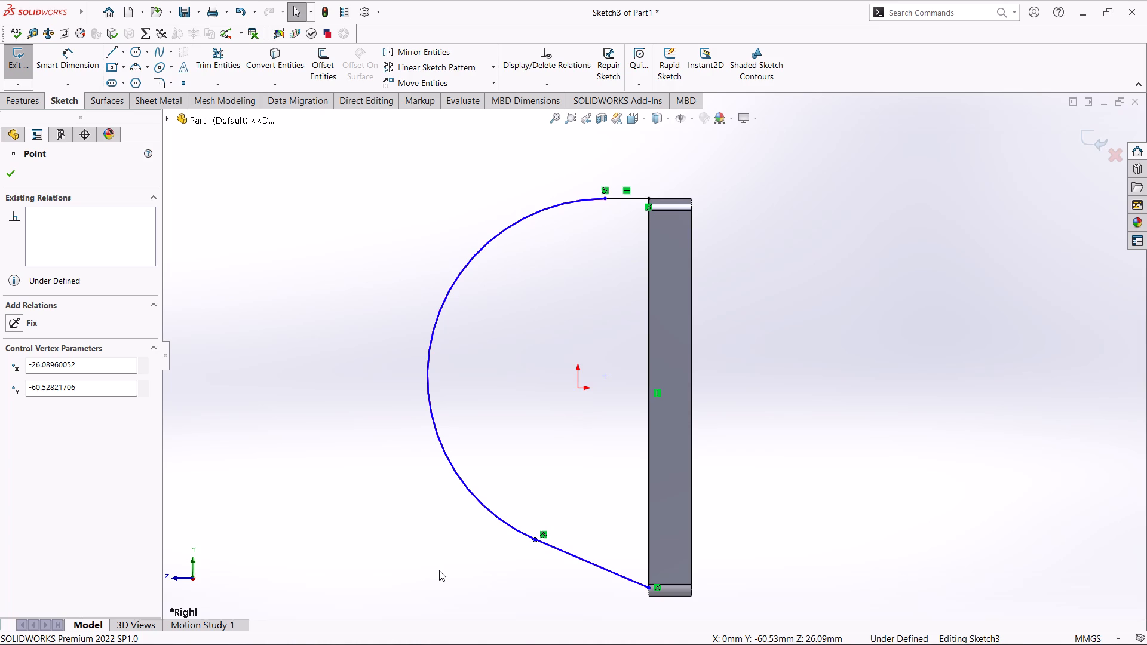
# Dimension the vertical distance between the sloped line's lower endpoint and the plate's bottom corner as 2 mm.
pyautogui.click(86, 67)
pyautogui.scroll(-5, 630, 589)
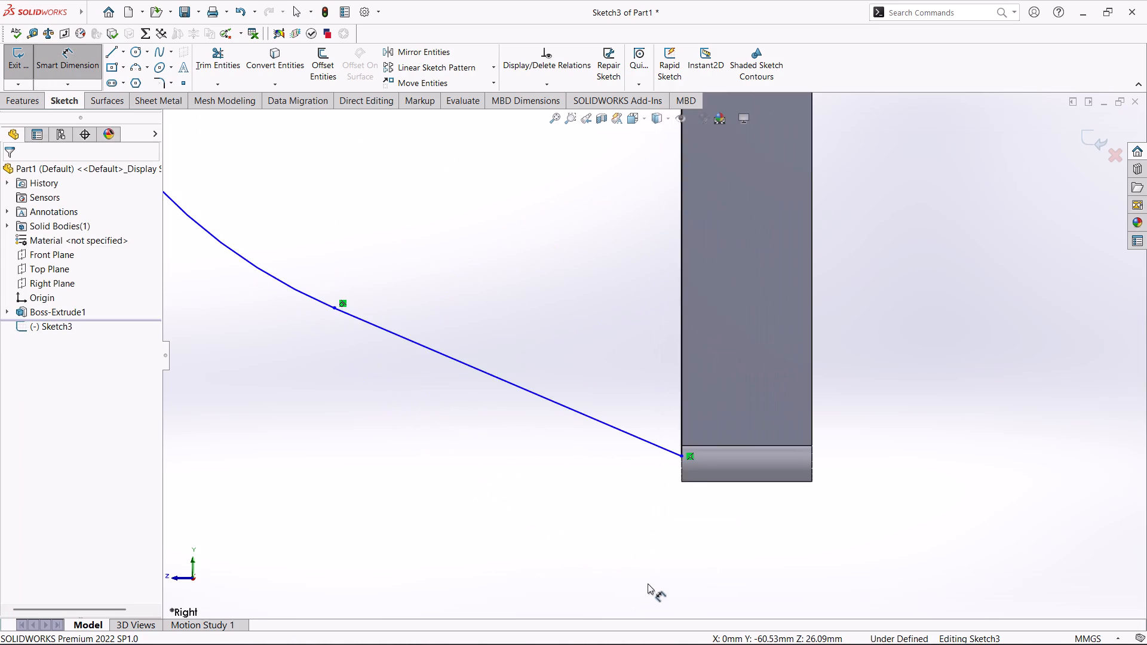
pyautogui.scroll(-1, 648, 583)
pyautogui.scroll(-5, 689, 476)
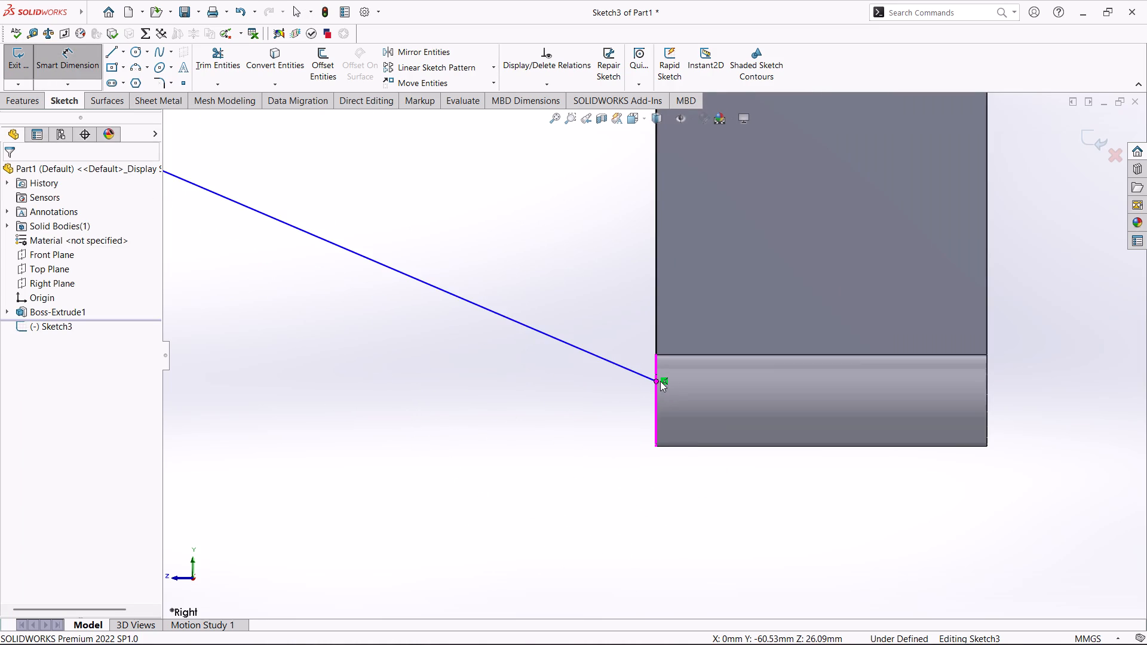
pyautogui.click(654, 380)
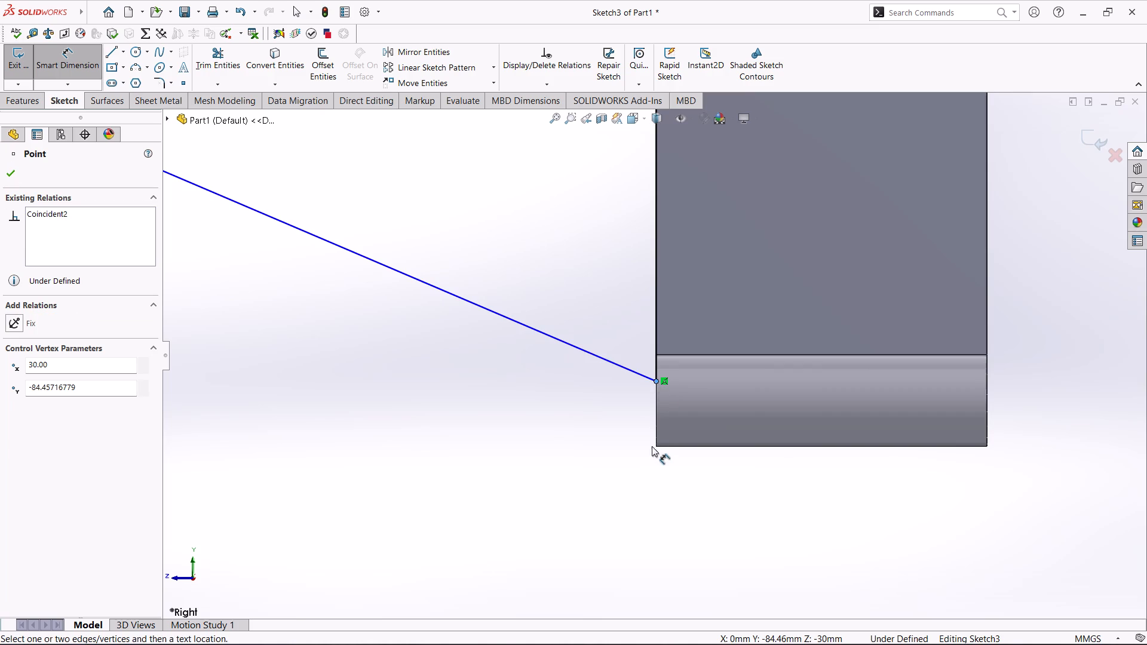
pyautogui.click(656, 446)
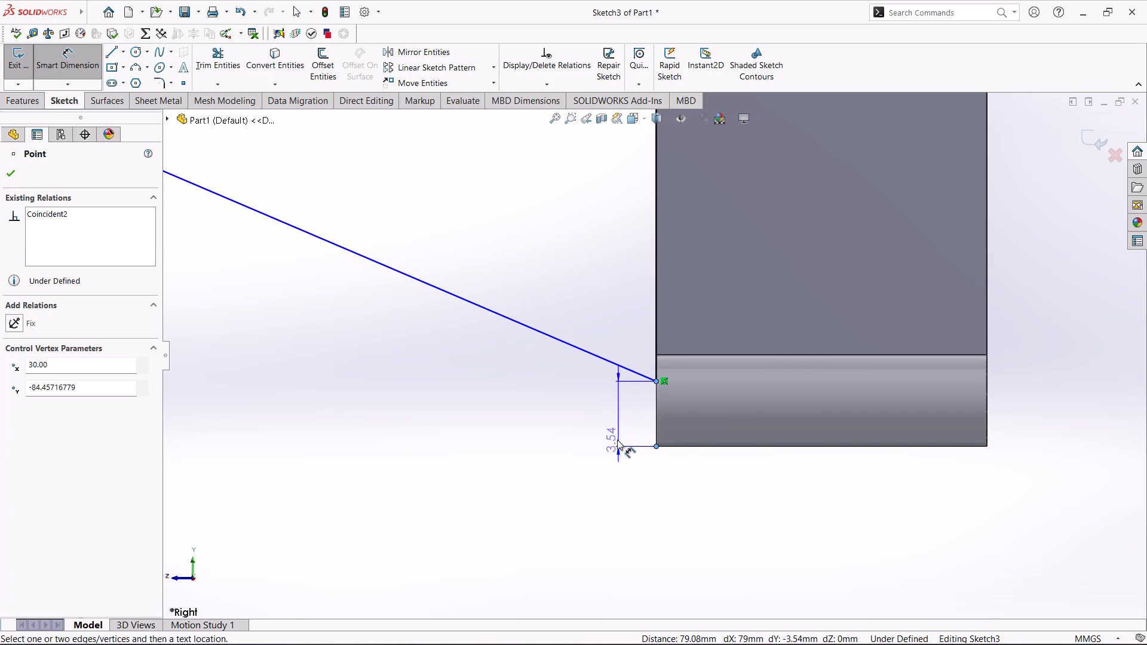
pyautogui.click(609, 437)
pyautogui.press('2')
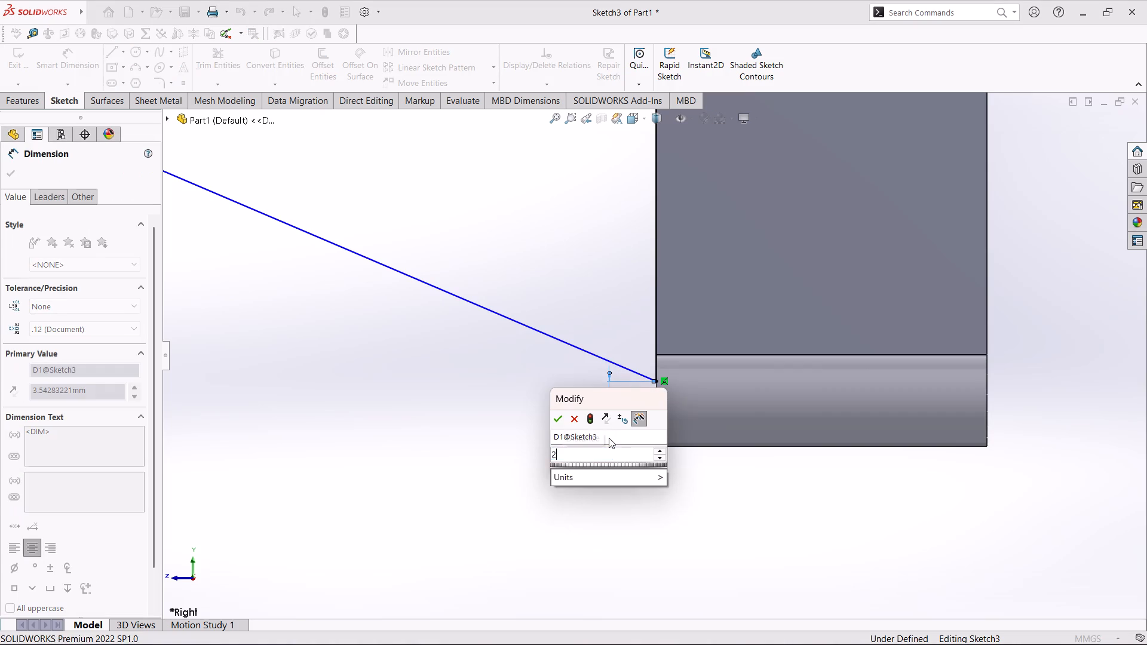
pyautogui.press('Return')
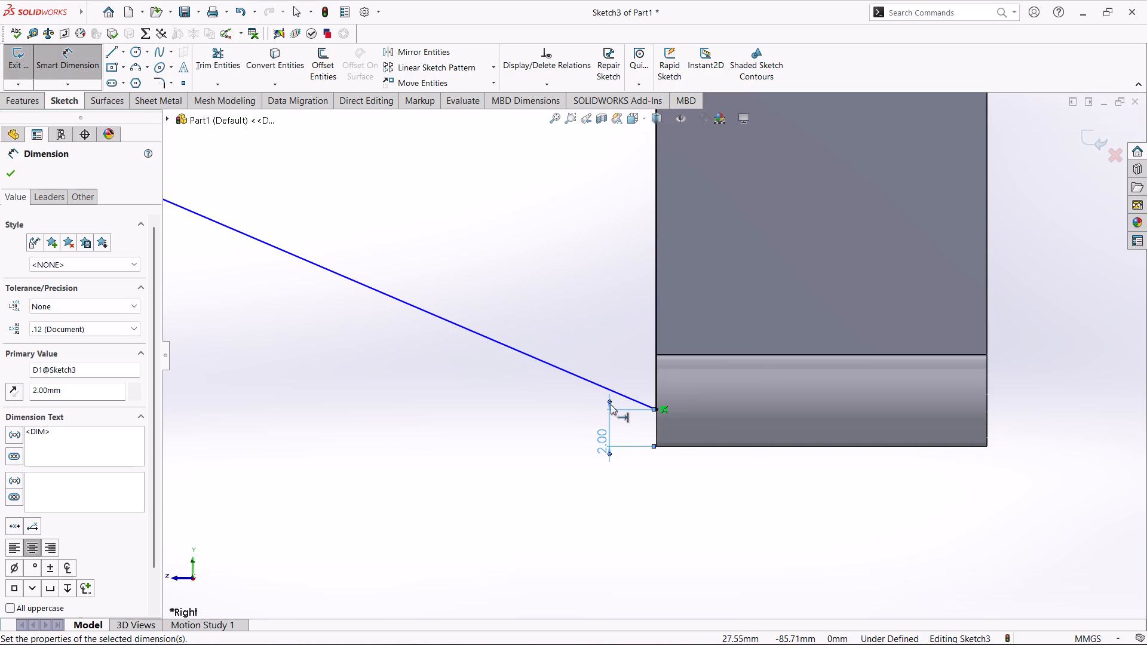
pyautogui.scroll(6, 609, 288)
pyautogui.scroll(5, 498, 239)
pyautogui.scroll(3, 551, 167)
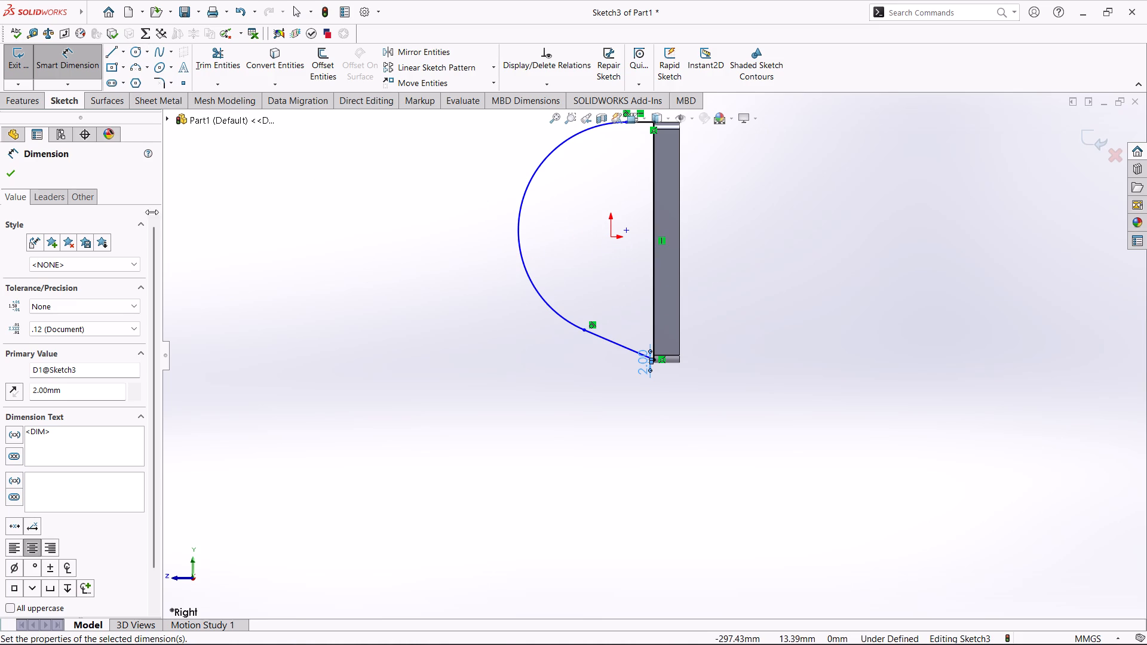
pyautogui.click(3, 174)
# Add a coincident relation between the arc's centre point and the origin.
pyautogui.scroll(-6, 593, 218)
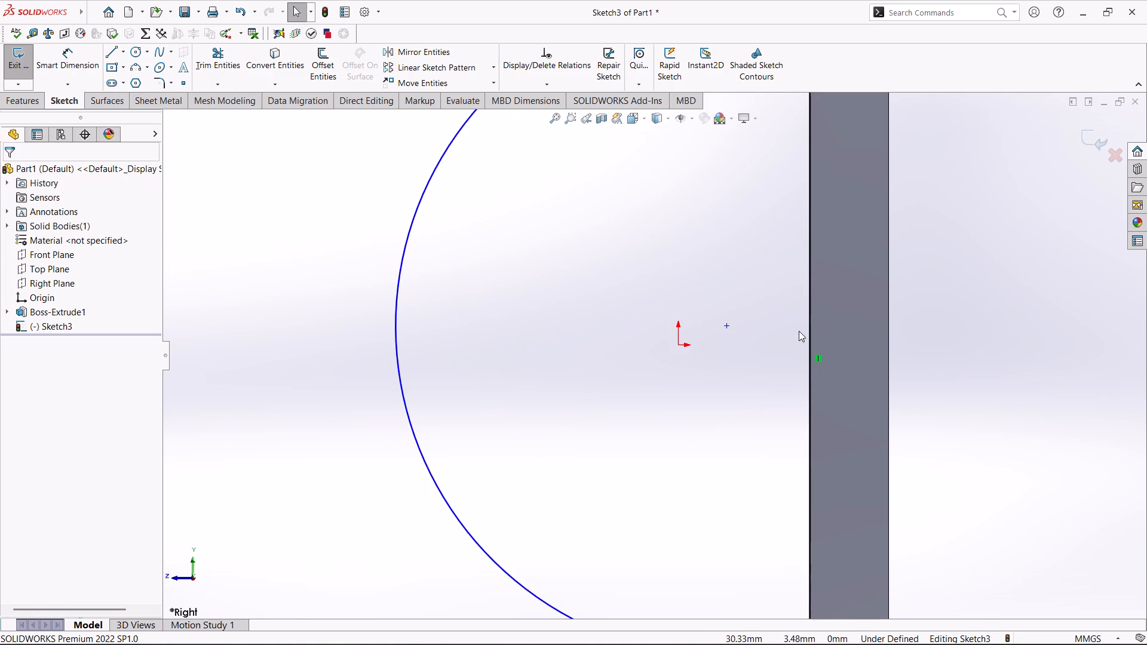
pyautogui.click(726, 324)
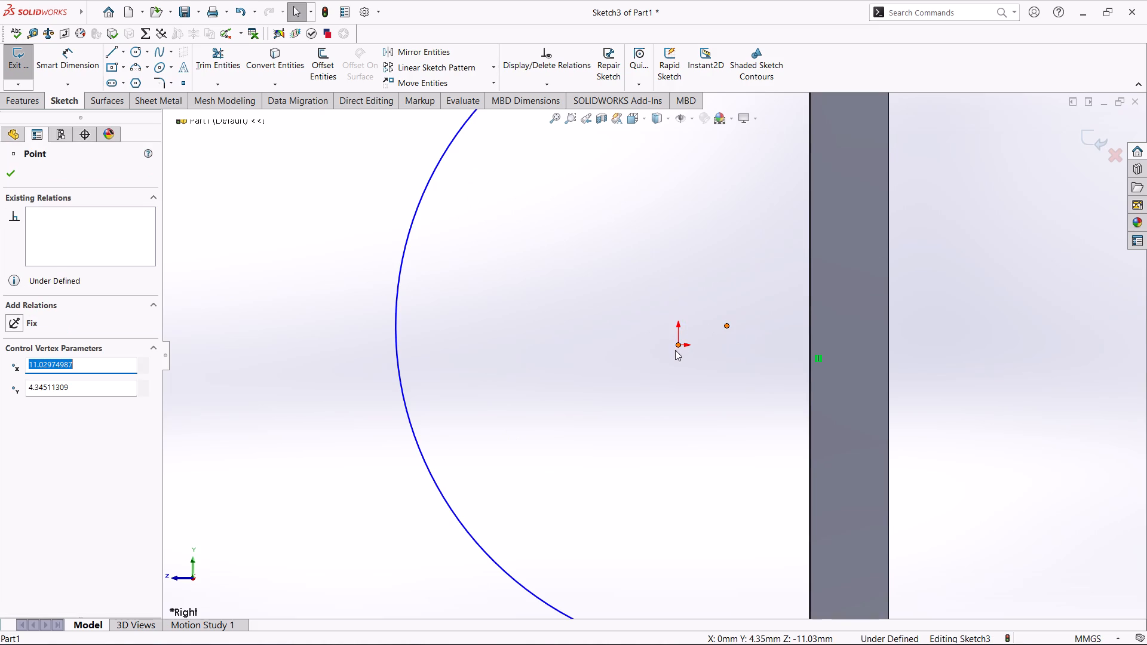
pyautogui.keyDown('ctrl'); pyautogui.click(677, 343); pyautogui.keyUp('ctrl')
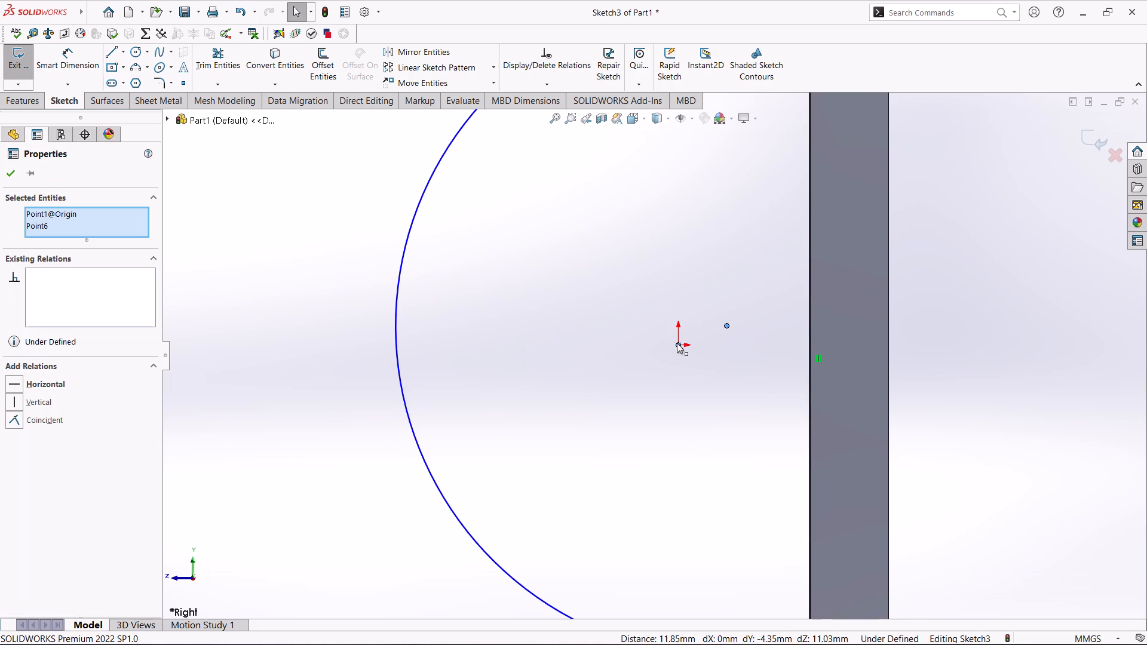
pyautogui.rightClick(520, 360)
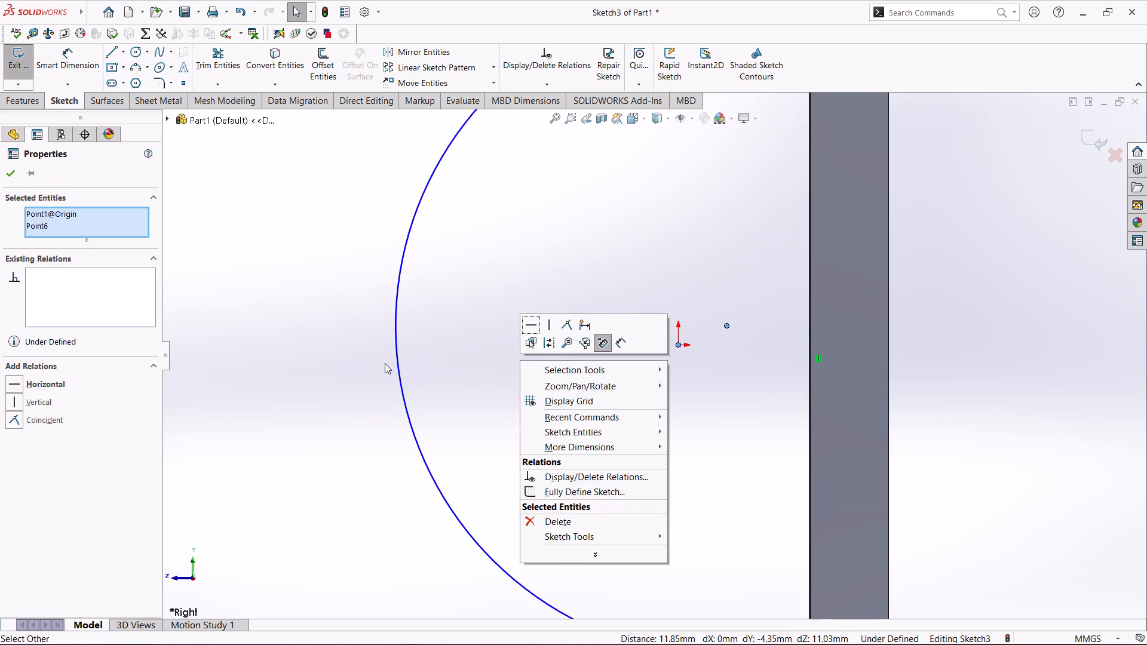
pyautogui.click(16, 422)
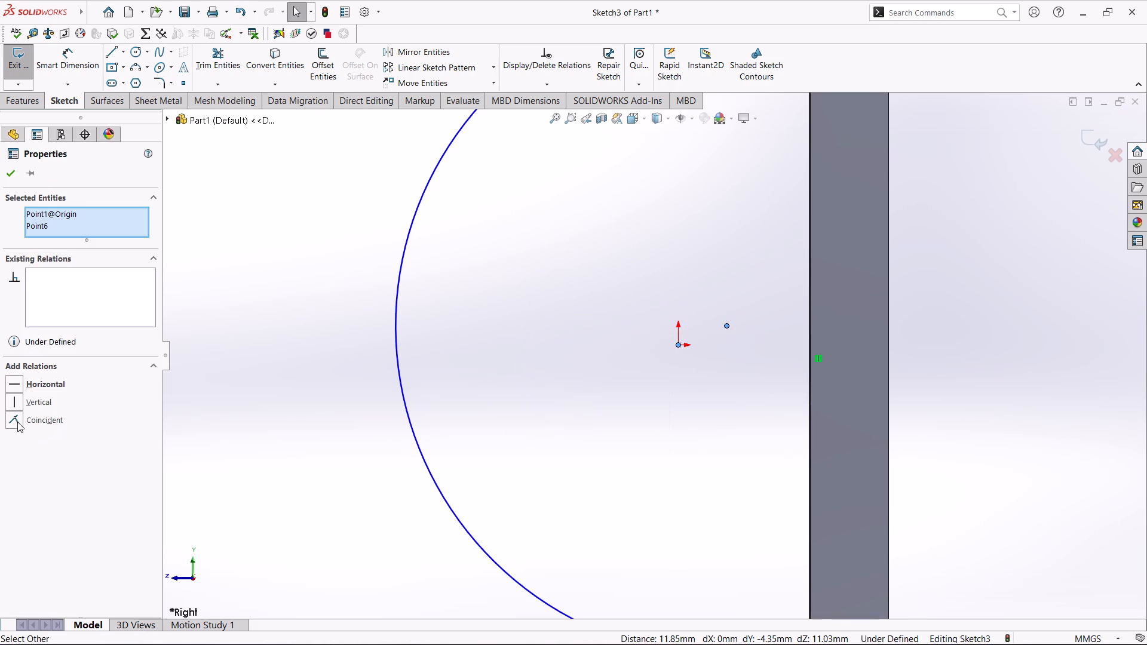
pyautogui.click(17, 422)
pyautogui.scroll(5, 606, 434)
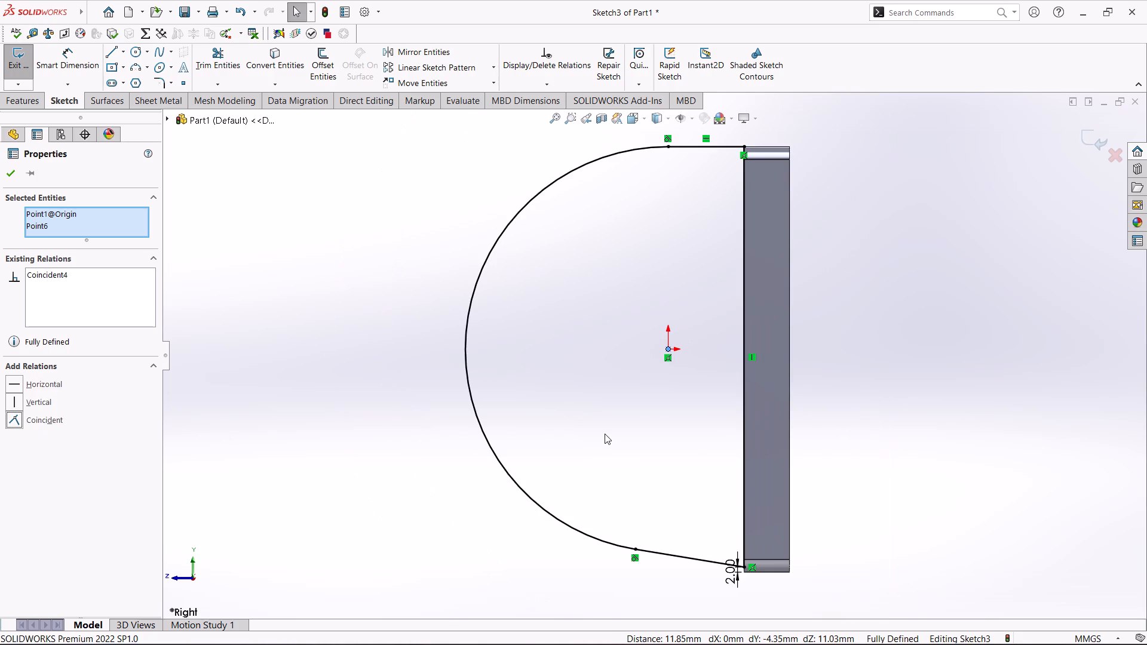
pyautogui.scroll(1, 605, 434)
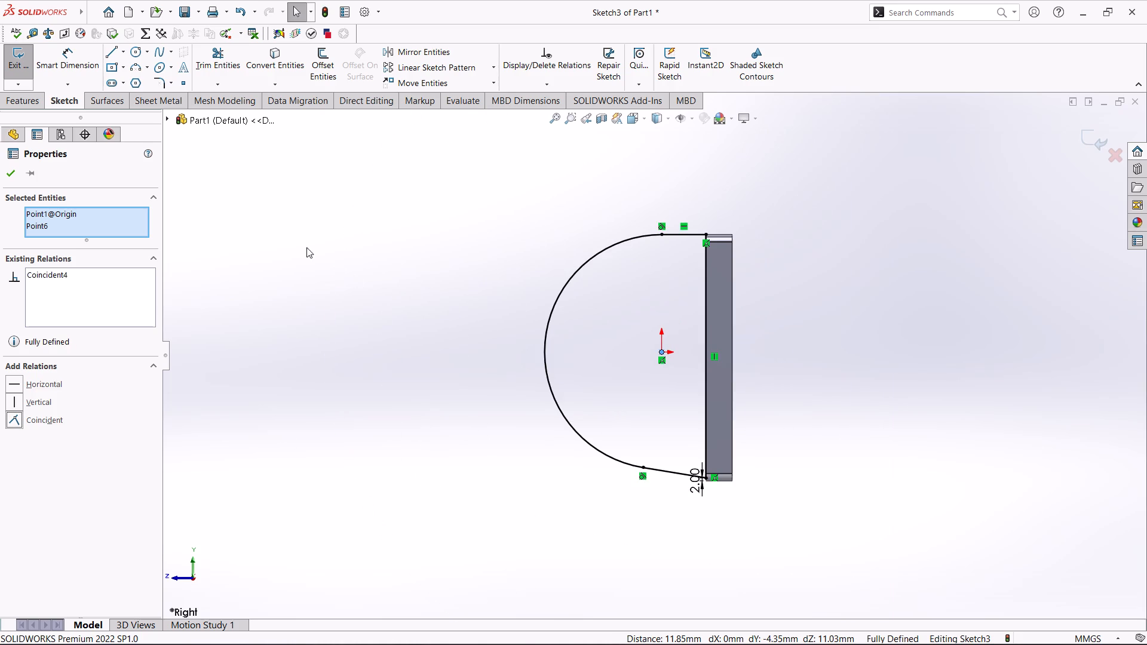
pyautogui.click(10, 177)
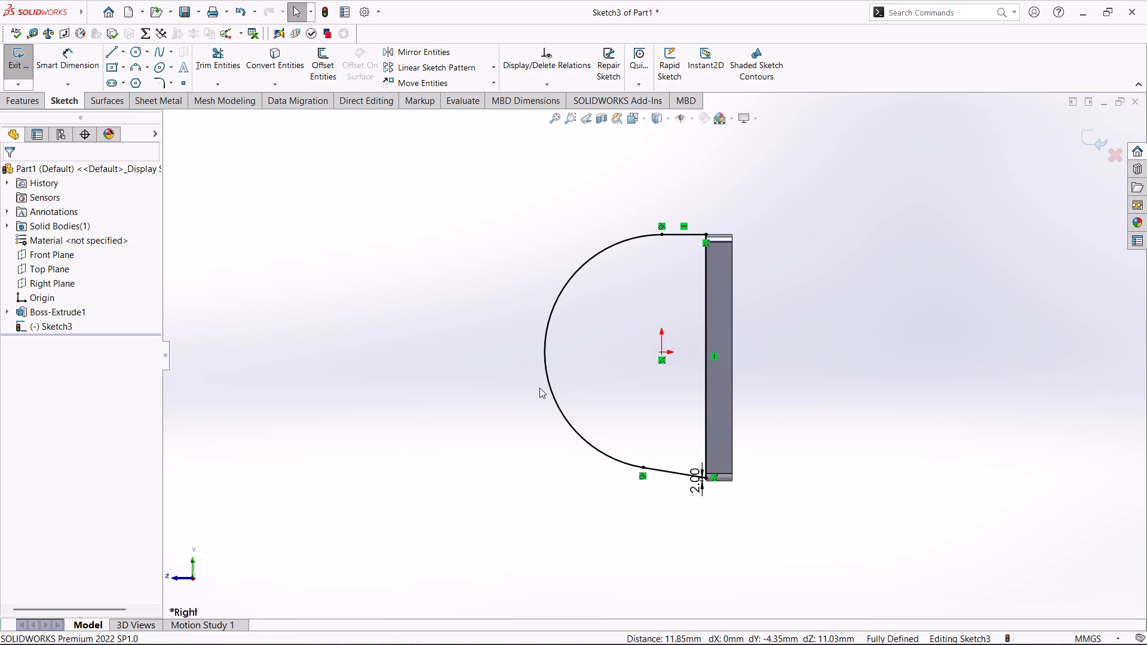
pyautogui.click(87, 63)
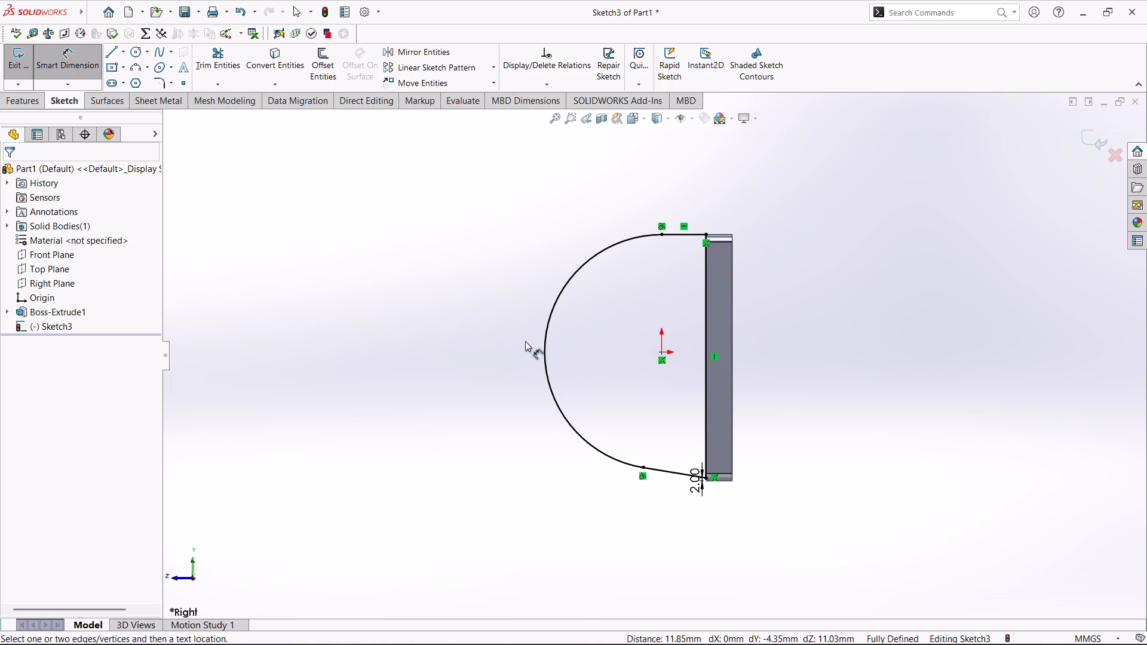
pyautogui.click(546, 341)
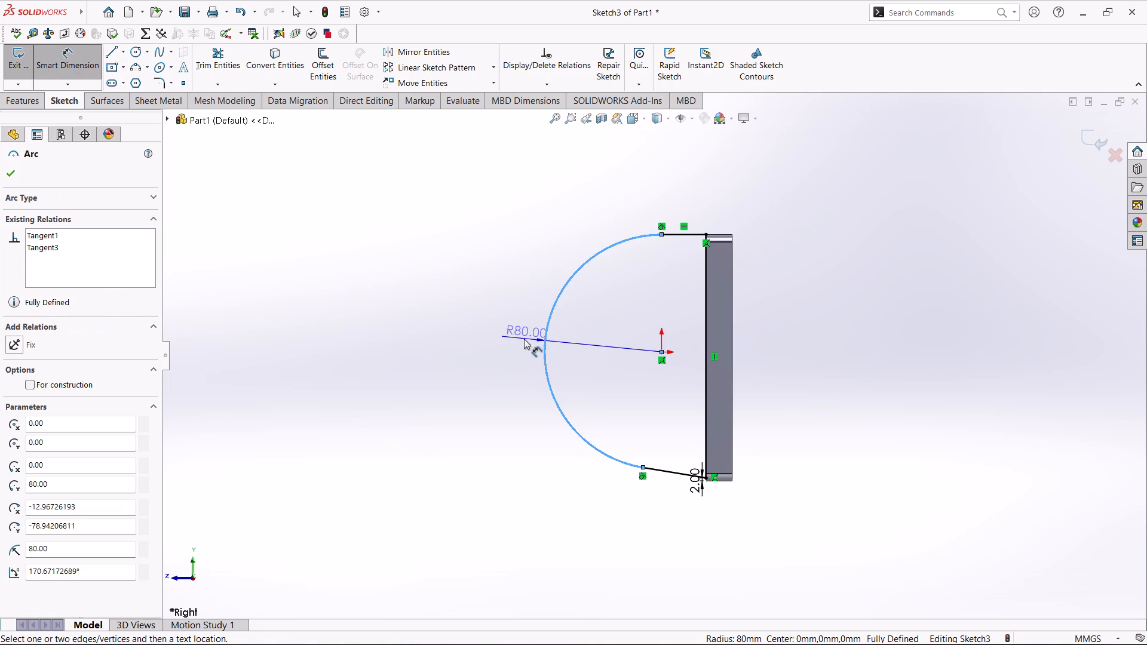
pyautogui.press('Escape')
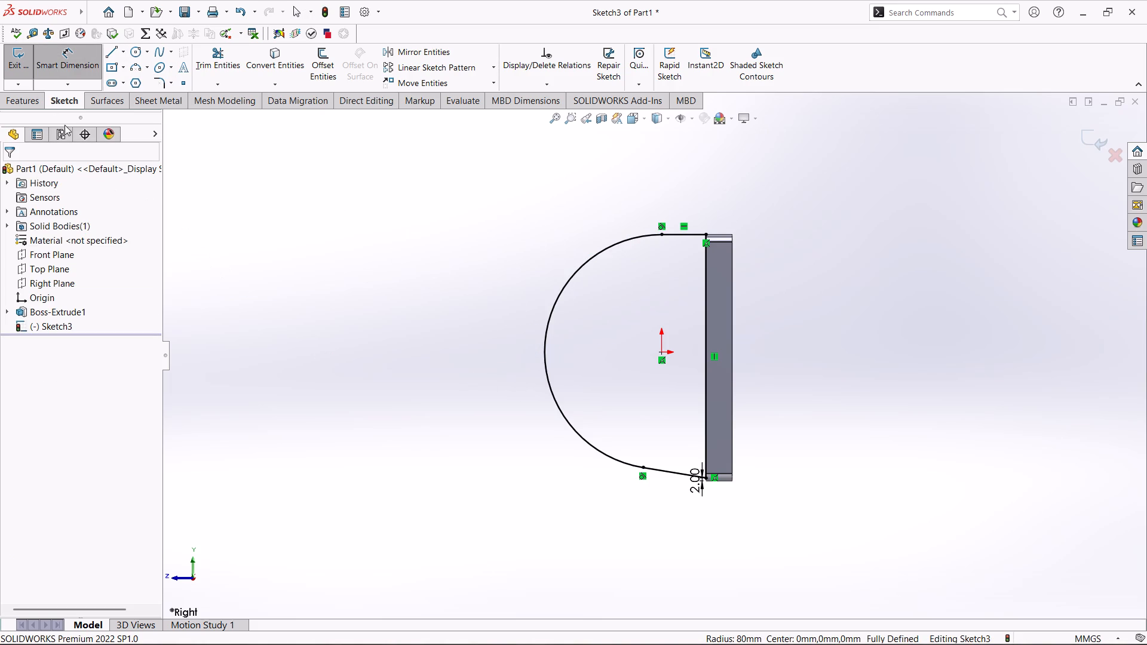
# Extrude the closed arc-and-line profile 104 mm from the mid plane, merged with the plate.
pyautogui.click(29, 107)
pyautogui.click(19, 75)
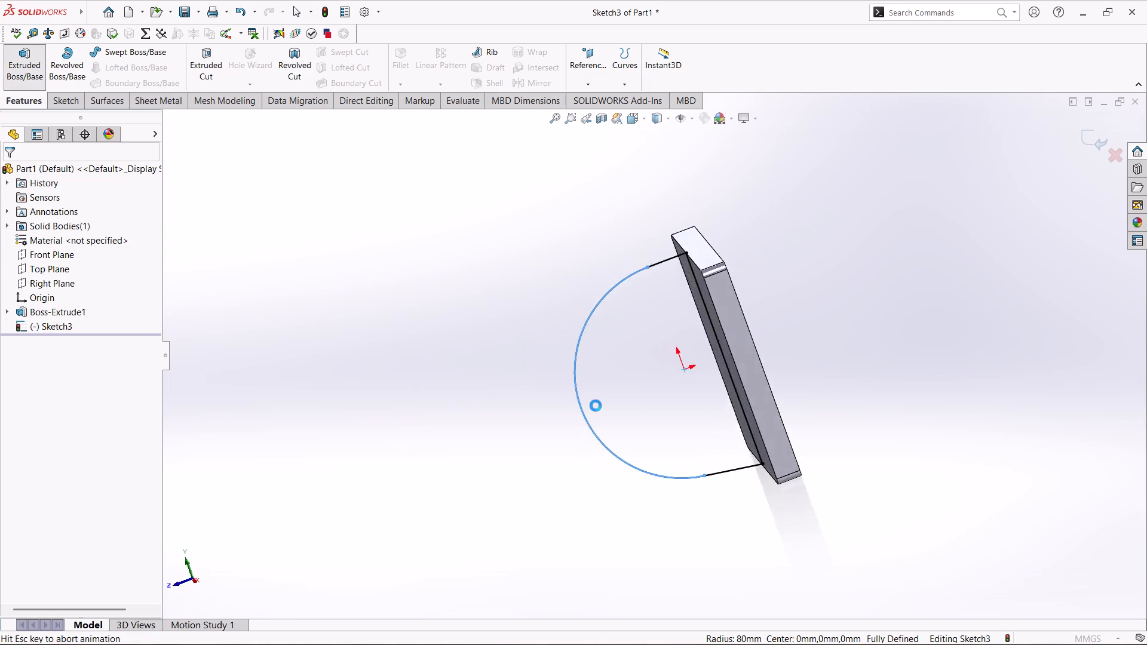
pyautogui.click(90, 254)
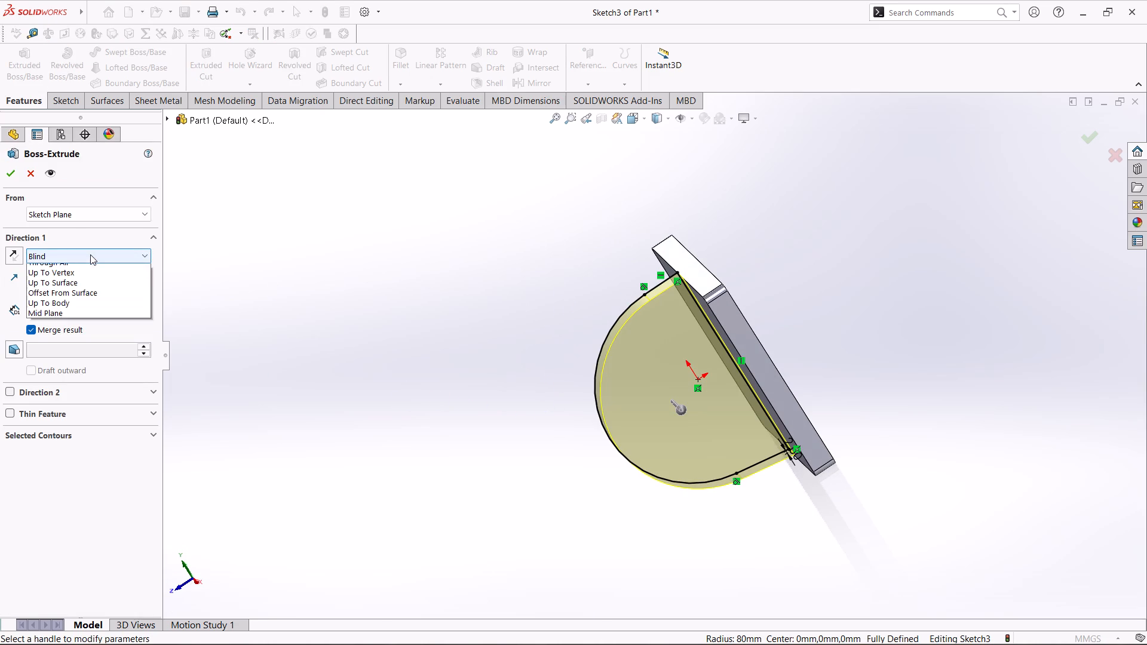
pyautogui.click(115, 331)
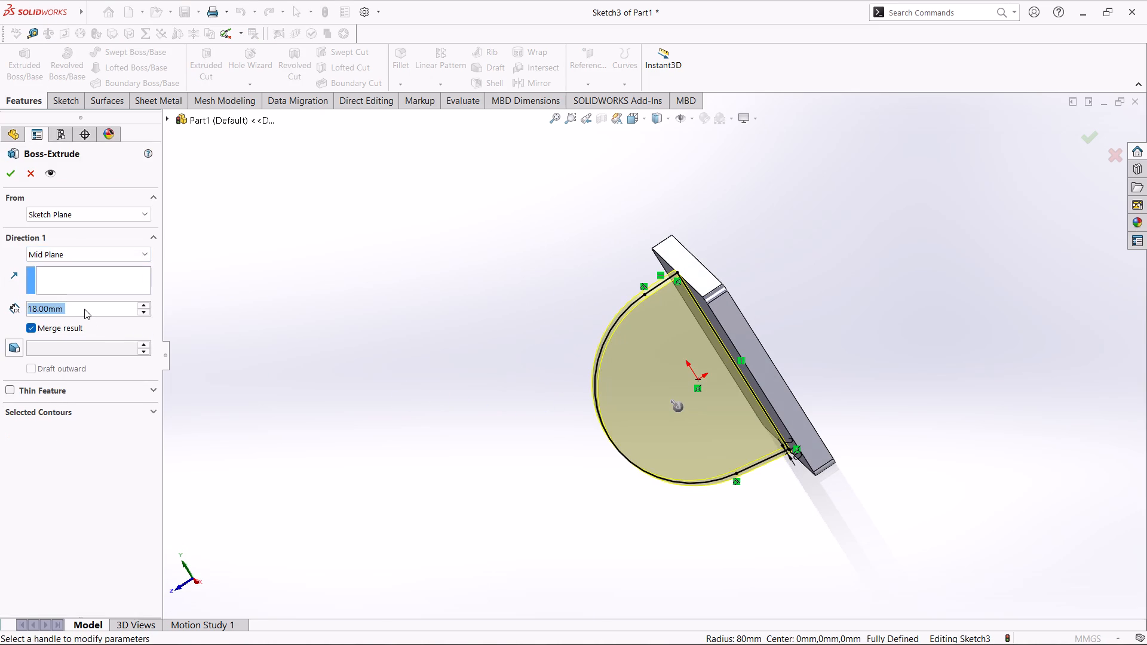
pyautogui.write('104')
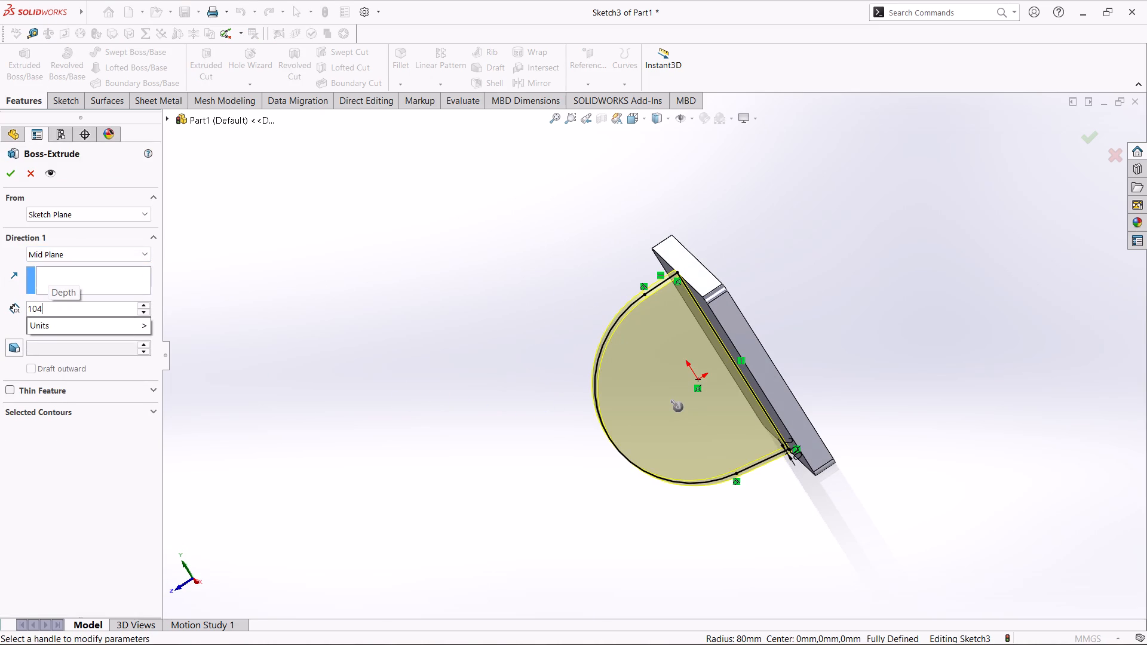
pyautogui.press('Return')
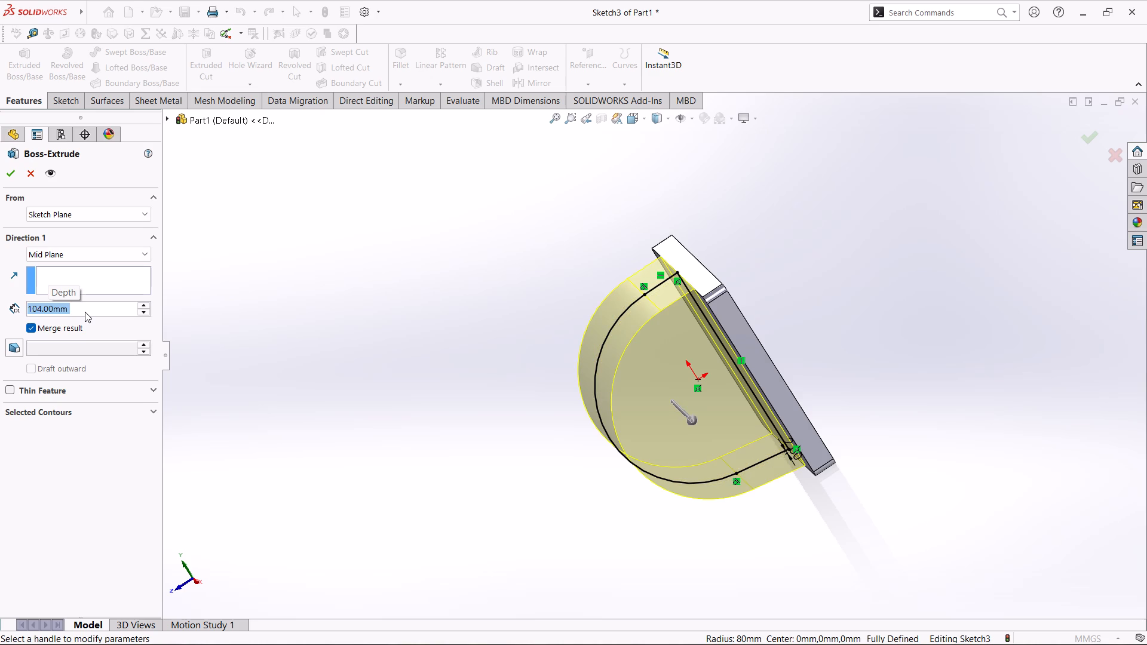
pyautogui.click(12, 179)
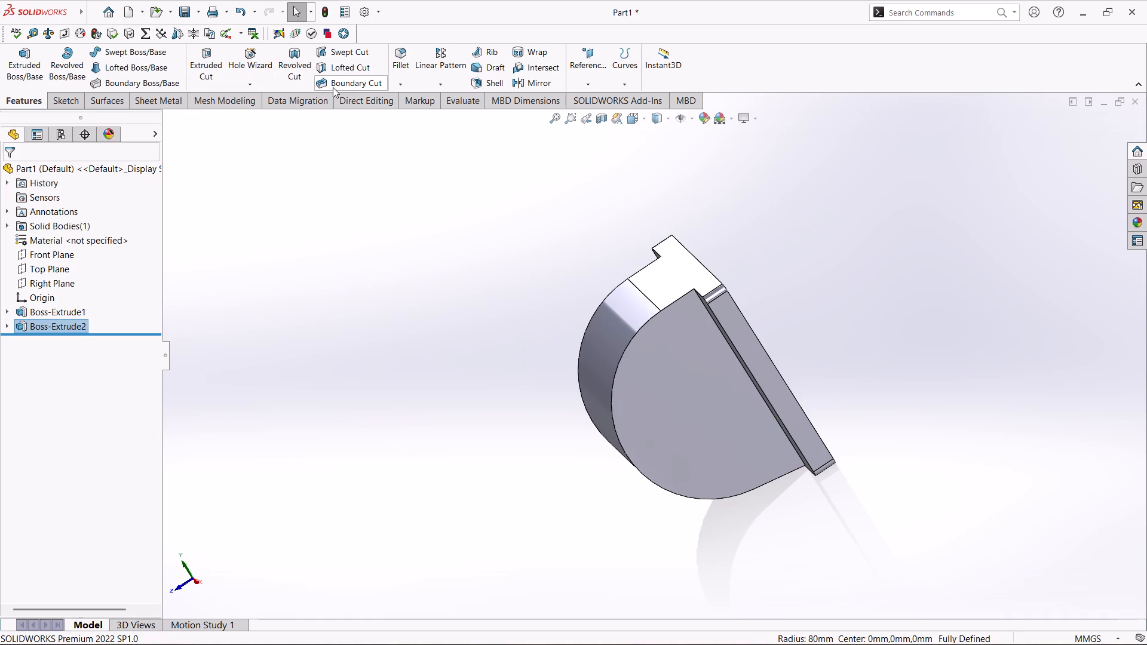
# Add a 5 mm fillet along the lower edge where the boss's sloped face meets the plate.
pyautogui.click(409, 63)
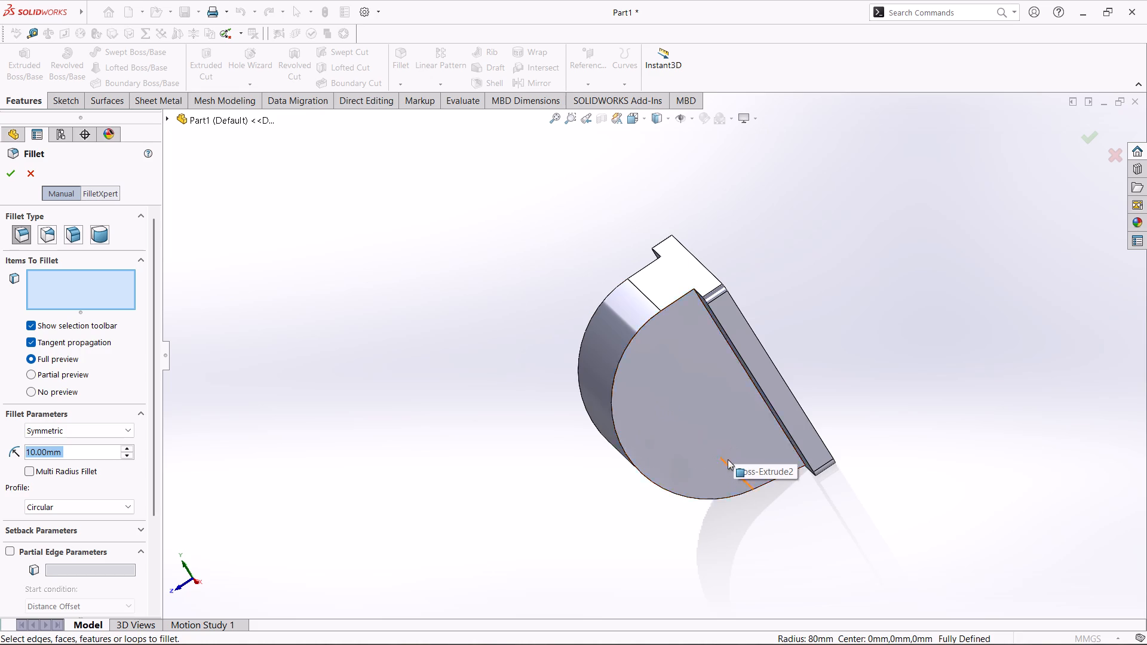
pyautogui.scroll(1, 728, 456)
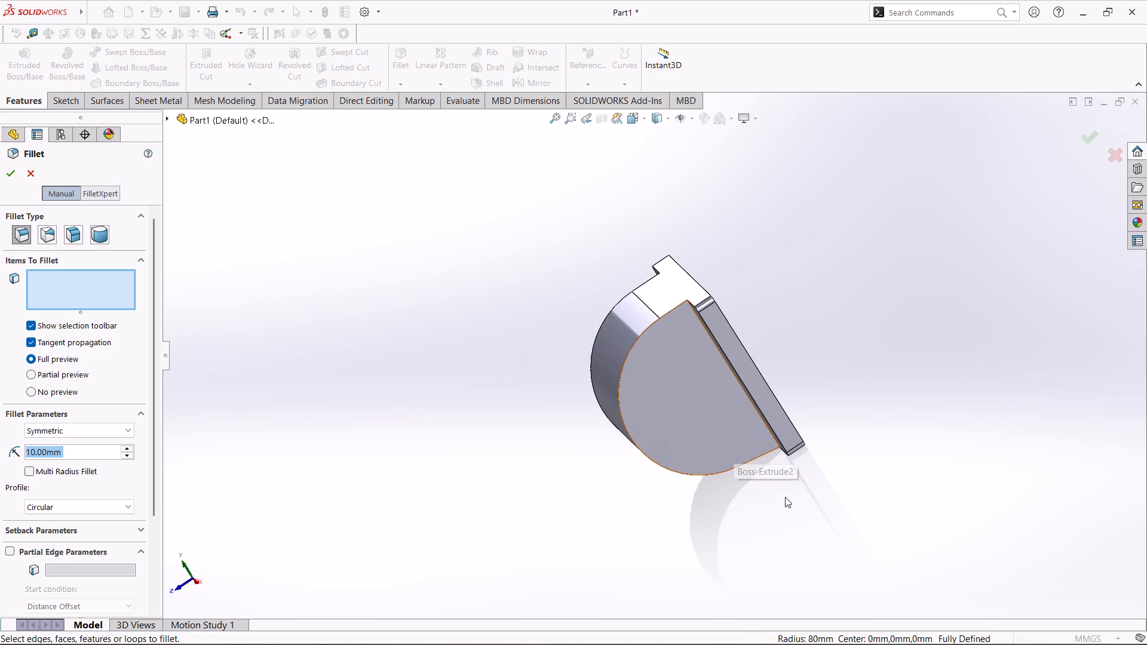
pyautogui.moveTo(789, 497); pyautogui.dragTo(822, 177, button='middle')
pyautogui.scroll(-7, 838, 453)
pyautogui.scroll(-4, 528, 325)
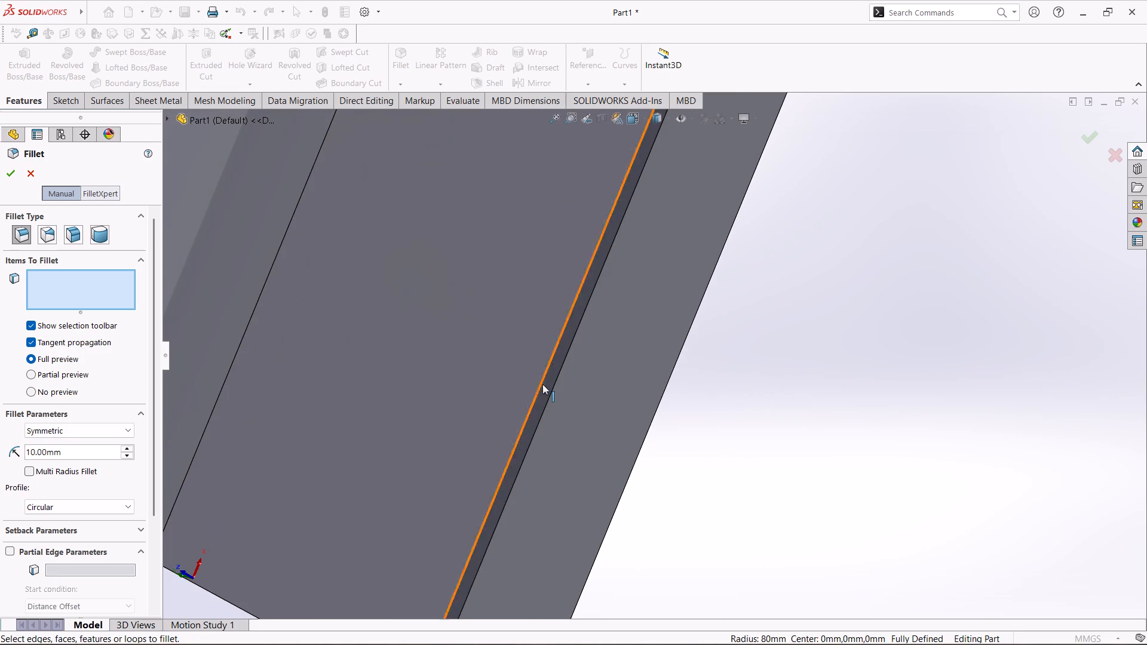
pyautogui.click(542, 385)
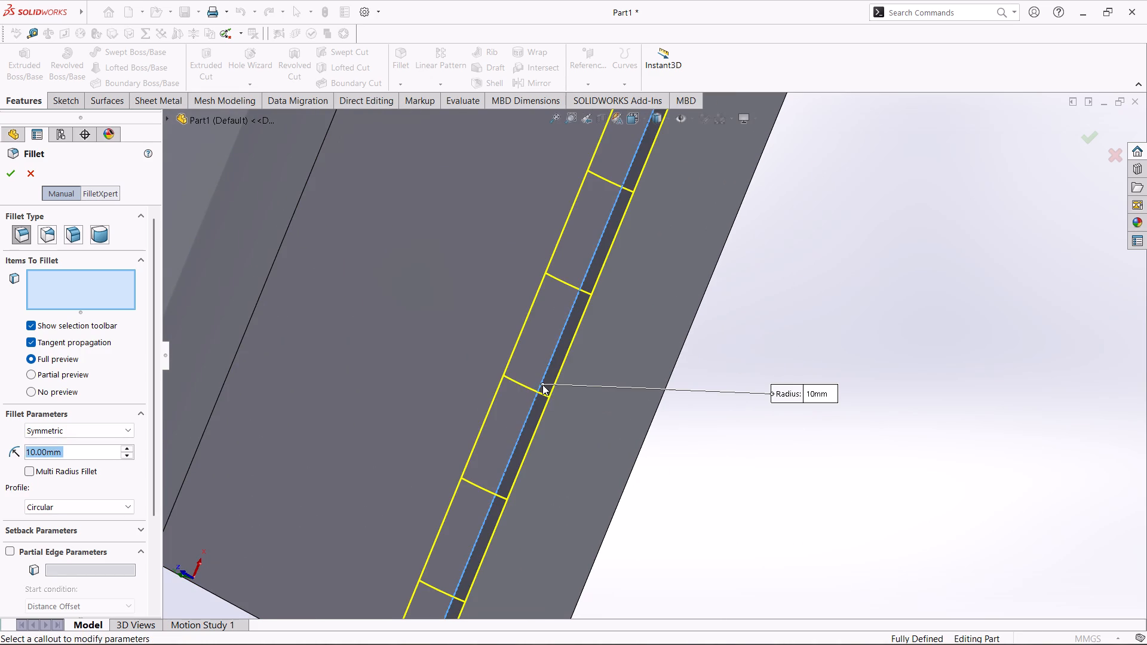
pyautogui.press('5')
pyautogui.press('Return')
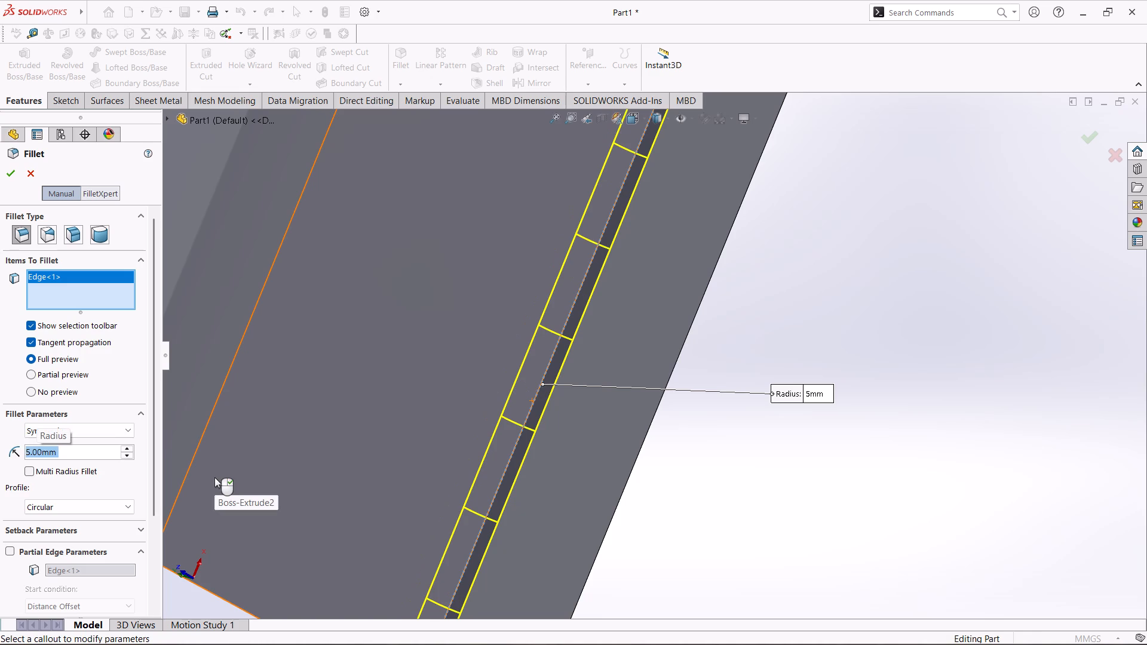
pyautogui.click(9, 173)
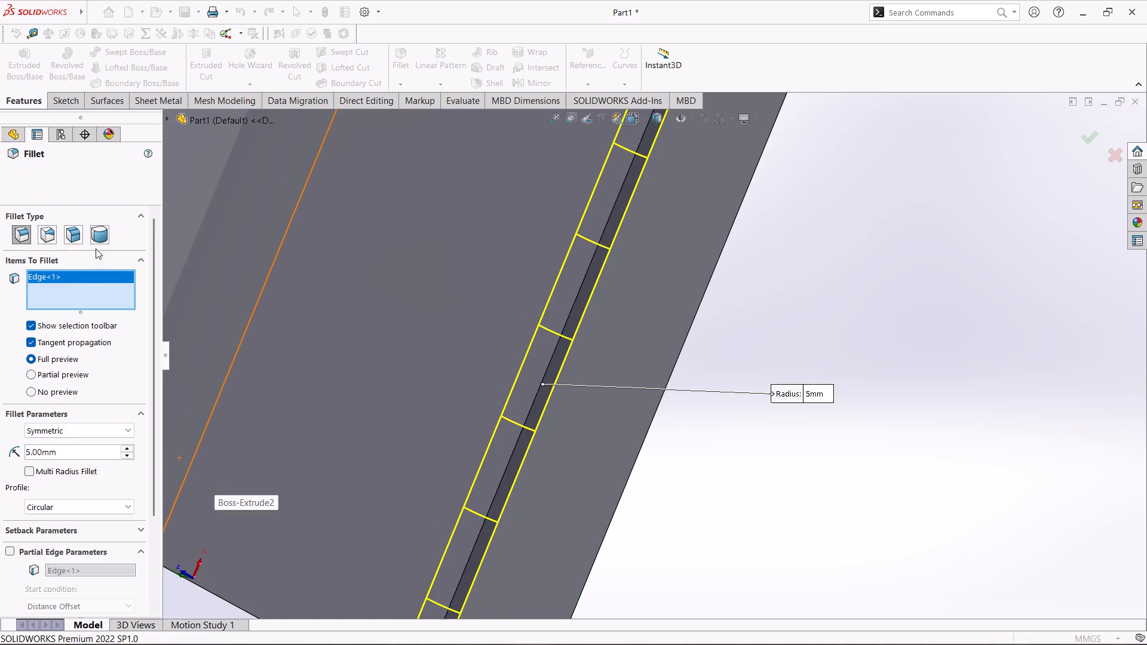
# Examine the new fillet and the shape of the rounded boss and plate from all sides.
pyautogui.scroll(3, 550, 397)
pyautogui.scroll(-1, 556, 393)
pyautogui.moveTo(696, 422); pyautogui.dragTo(741, 348, button='middle')
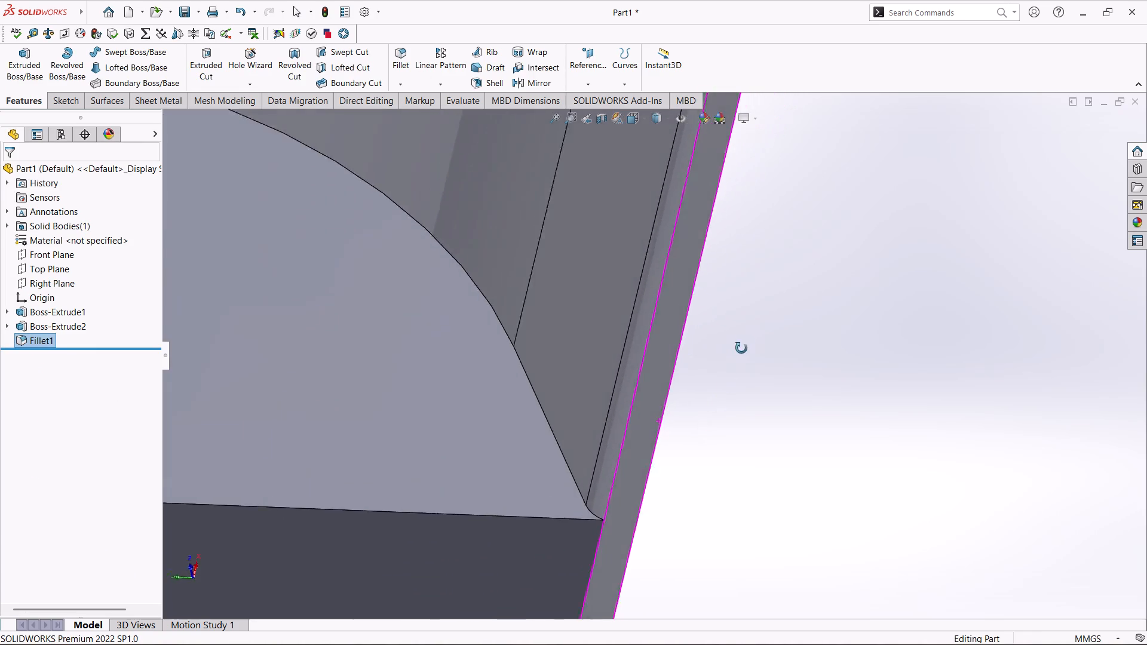
pyautogui.moveTo(741, 348); pyautogui.dragTo(764, 291, button='middle')
pyautogui.scroll(1, 719, 343)
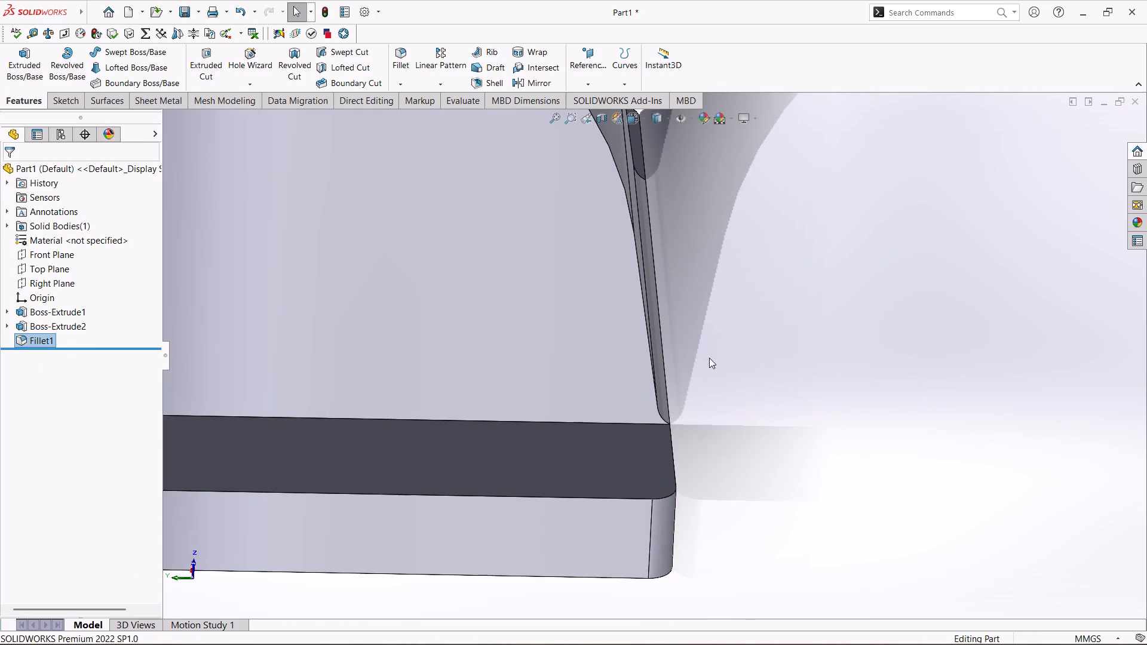
pyautogui.scroll(6, 682, 392)
pyautogui.moveTo(697, 363); pyautogui.dragTo(618, 462, button='middle')
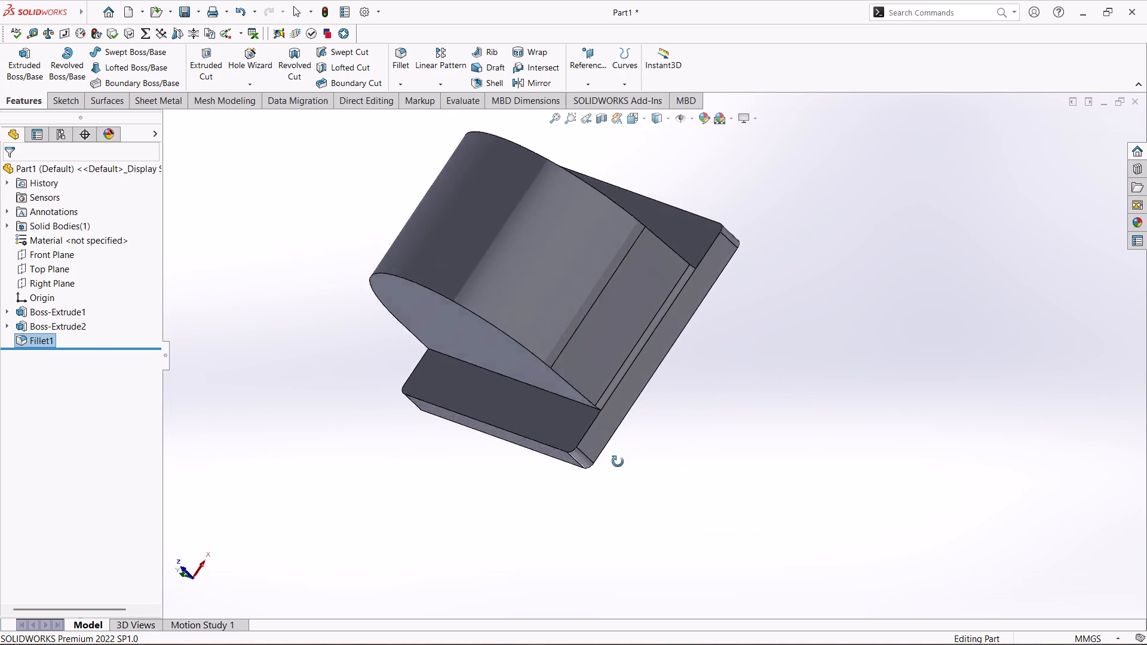
pyautogui.moveTo(618, 462); pyautogui.dragTo(568, 579, button='middle')
pyautogui.moveTo(735, 207); pyautogui.dragTo(703, 397, button='middle')
pyautogui.moveTo(750, 217); pyautogui.dragTo(868, 179, button='middle')
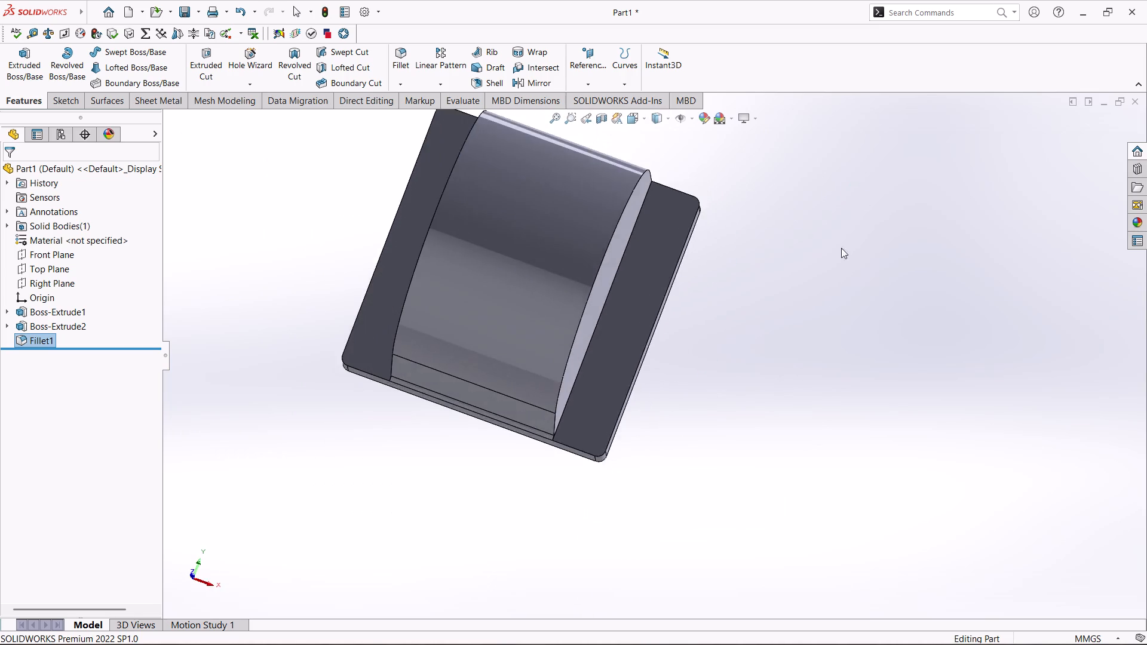
pyautogui.moveTo(824, 294); pyautogui.dragTo(824, 191, button='middle')
pyautogui.scroll(1, 824, 294)
pyautogui.moveTo(765, 295); pyautogui.dragTo(772, 245, button='middle')
pyautogui.scroll(1, 756, 274)
pyautogui.moveTo(755, 271); pyautogui.dragTo(754, 245, button='middle')
pyautogui.moveTo(733, 271); pyautogui.dragTo(731, 273, button='middle')
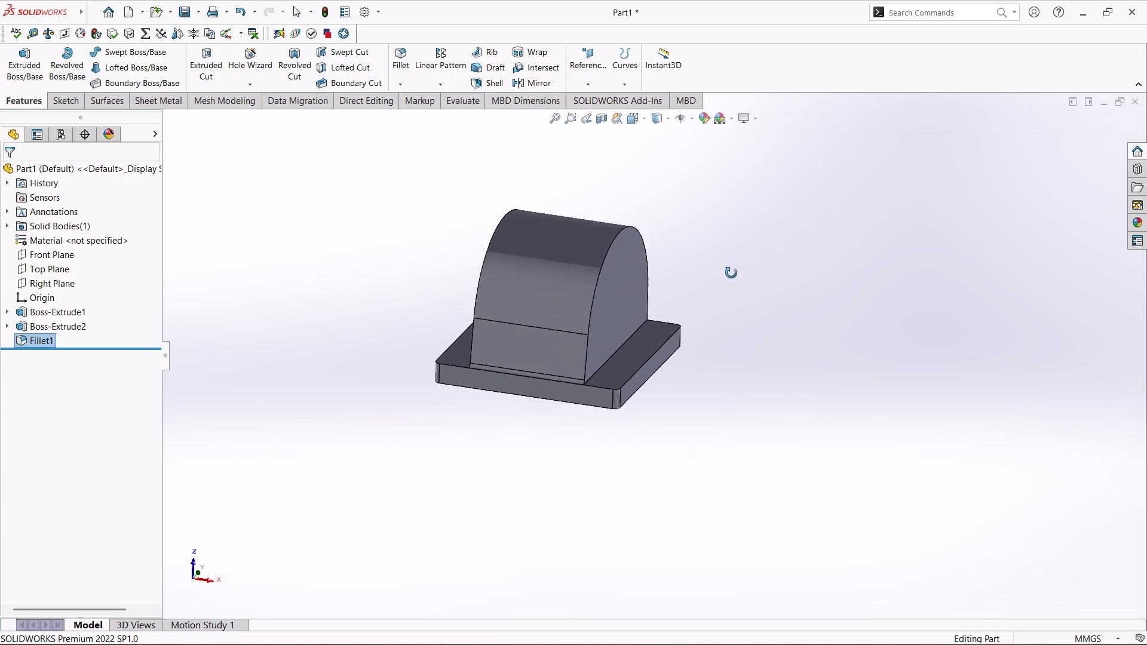
pyautogui.moveTo(731, 273); pyautogui.dragTo(685, 288, button='middle')
pyautogui.scroll(1, 685, 288)
pyautogui.moveTo(690, 293); pyautogui.dragTo(641, 374, button='middle')
pyautogui.moveTo(706, 280); pyautogui.dragTo(809, 199, button='middle')
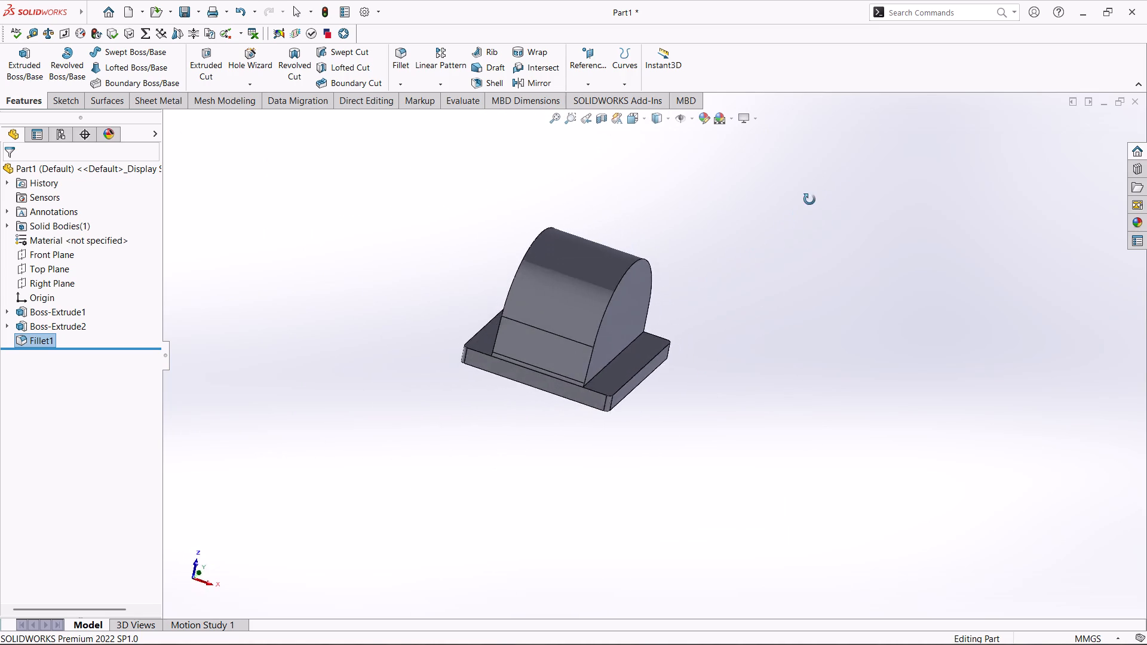
pyautogui.moveTo(809, 199); pyautogui.dragTo(830, 172, button='middle')
pyautogui.moveTo(729, 297); pyautogui.dragTo(670, 449, button='middle')
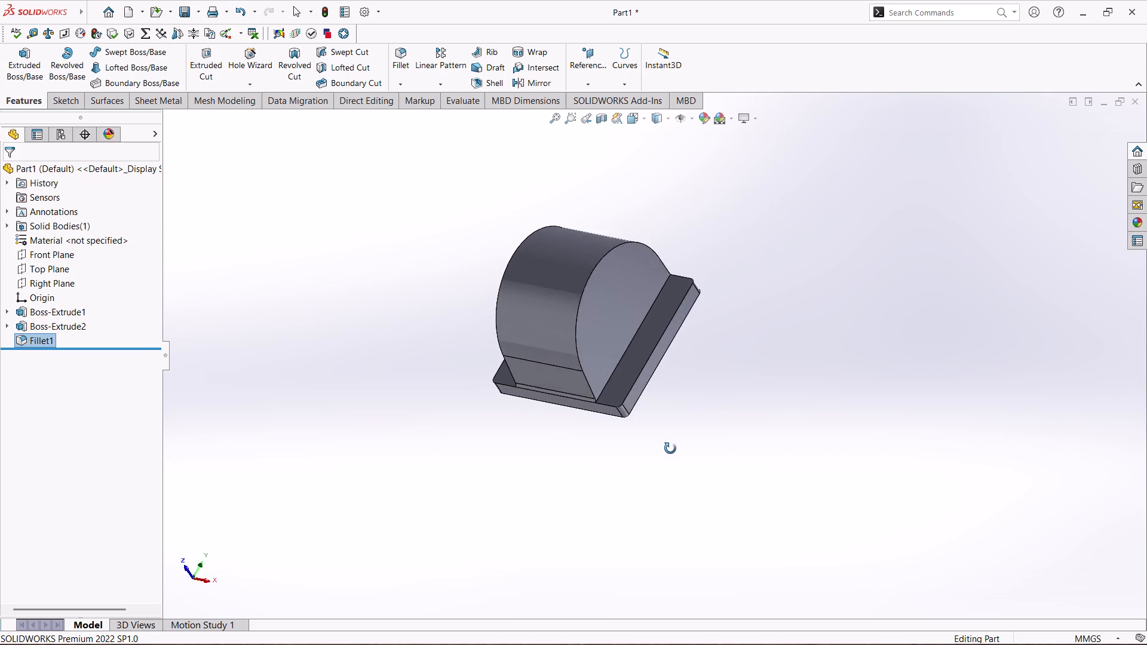
pyautogui.moveTo(670, 449); pyautogui.dragTo(625, 398, button='middle')
pyautogui.moveTo(772, 322); pyautogui.dragTo(741, 367, button='middle')
pyautogui.moveTo(789, 284); pyautogui.dragTo(899, 250, button='middle')
pyautogui.moveTo(763, 408); pyautogui.dragTo(849, 407, button='middle')
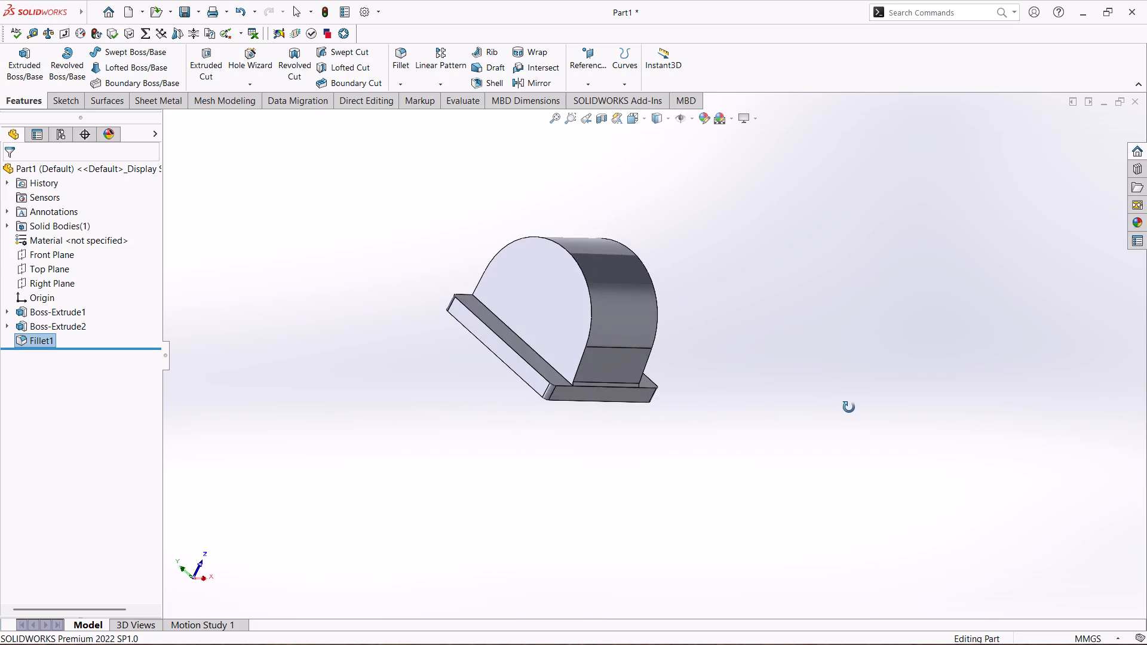
pyautogui.moveTo(849, 407); pyautogui.dragTo(784, 404, button='middle')
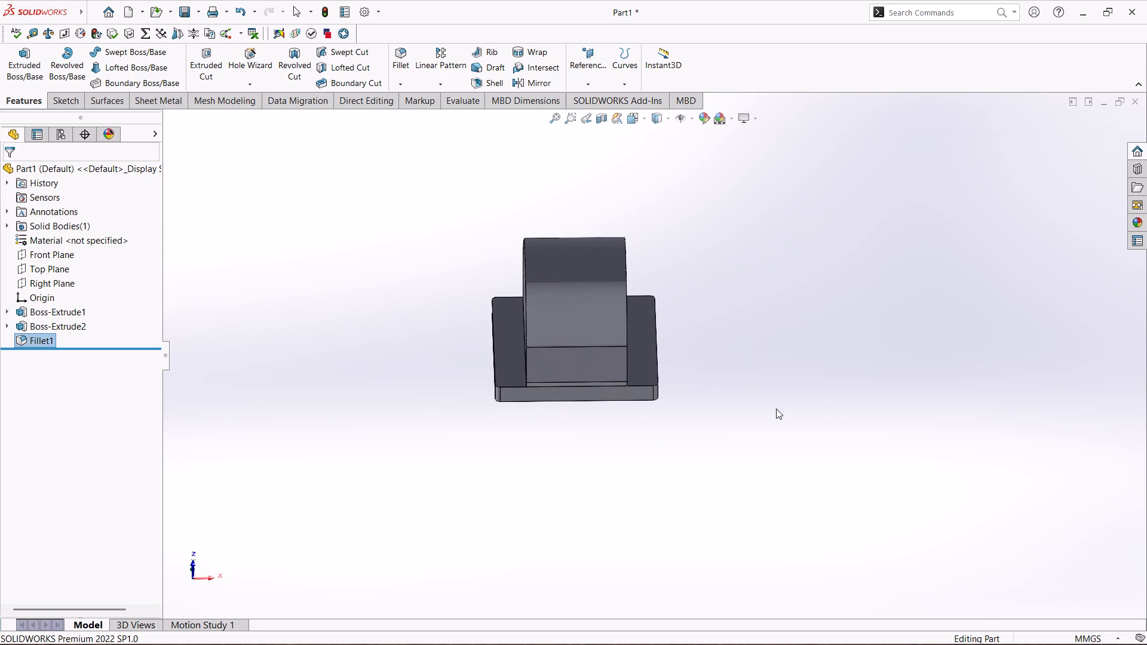
pyautogui.scroll(-1, 770, 422)
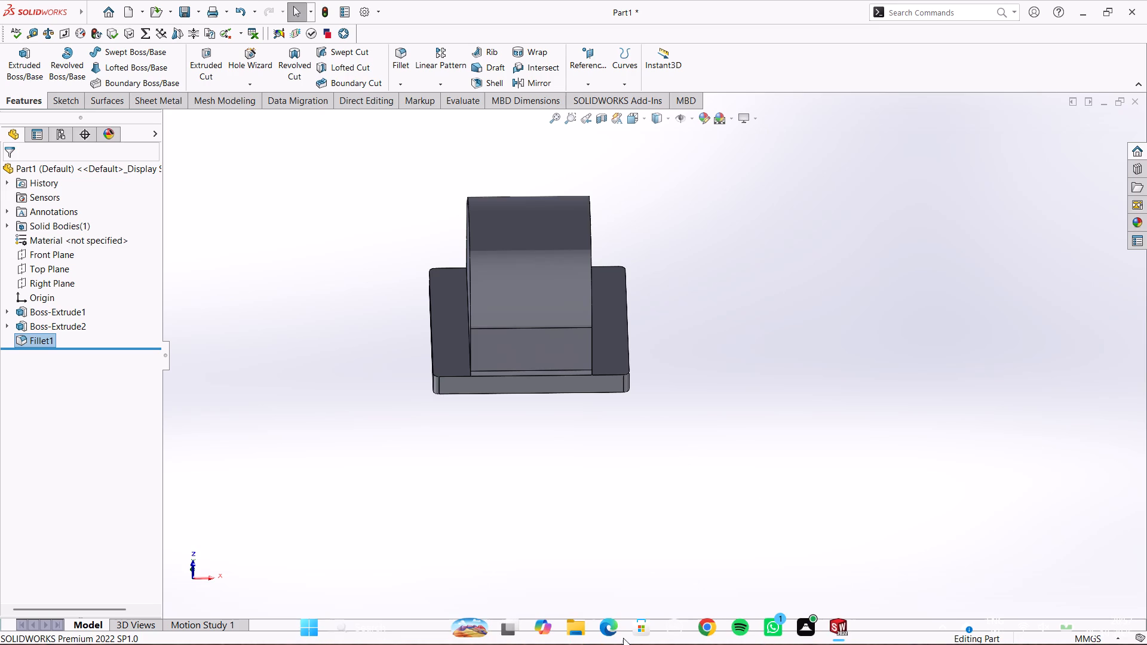
pyautogui.scroll(-3, 671, 345)
pyautogui.scroll(5, 582, 354)
pyautogui.scroll(-4, 464, 248)
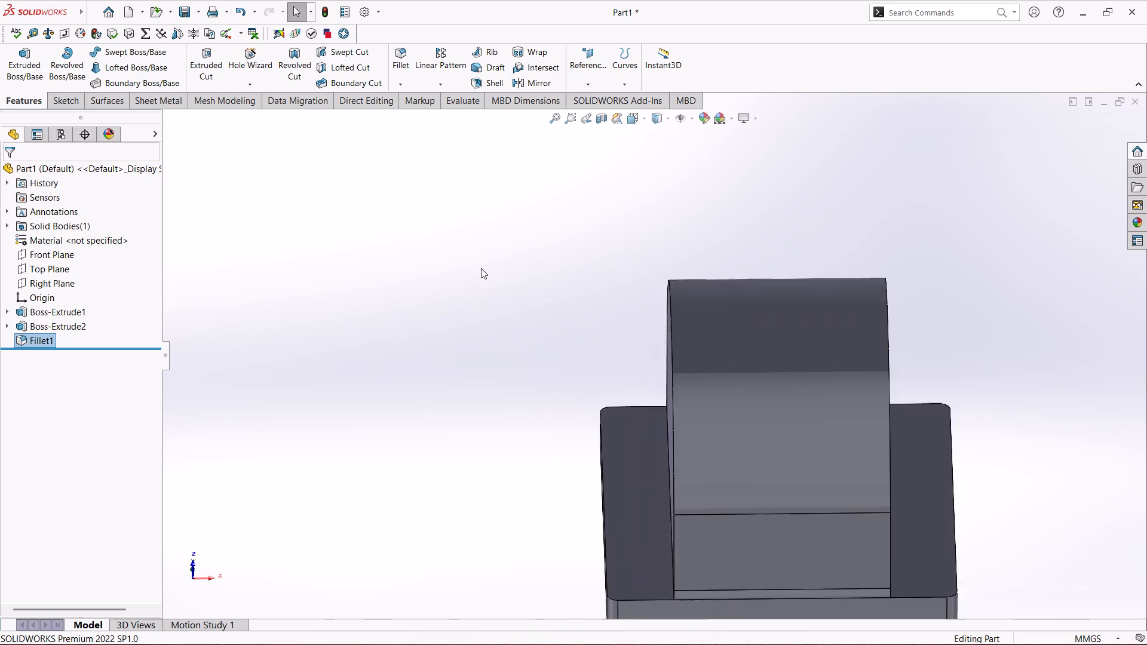
pyautogui.scroll(-2, 481, 268)
pyautogui.scroll(5, 679, 299)
pyautogui.scroll(-4, 689, 313)
pyautogui.scroll(-1, 689, 390)
pyautogui.moveTo(694, 392); pyautogui.dragTo(715, 388, button='middle')
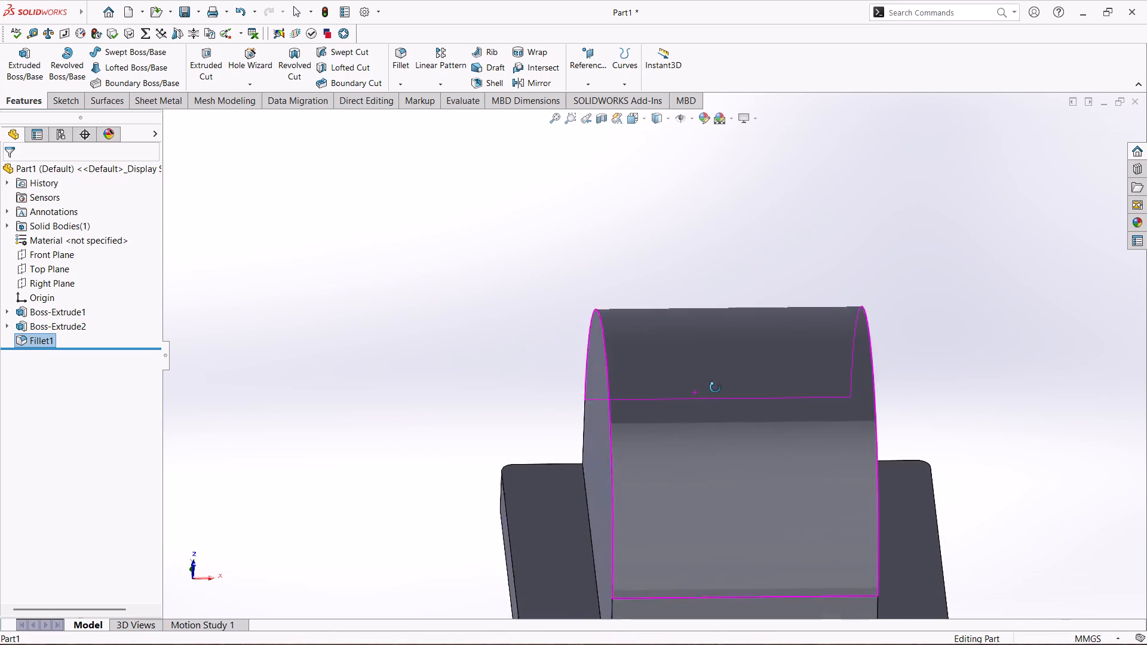
pyautogui.moveTo(715, 388); pyautogui.dragTo(928, 95, button='middle')
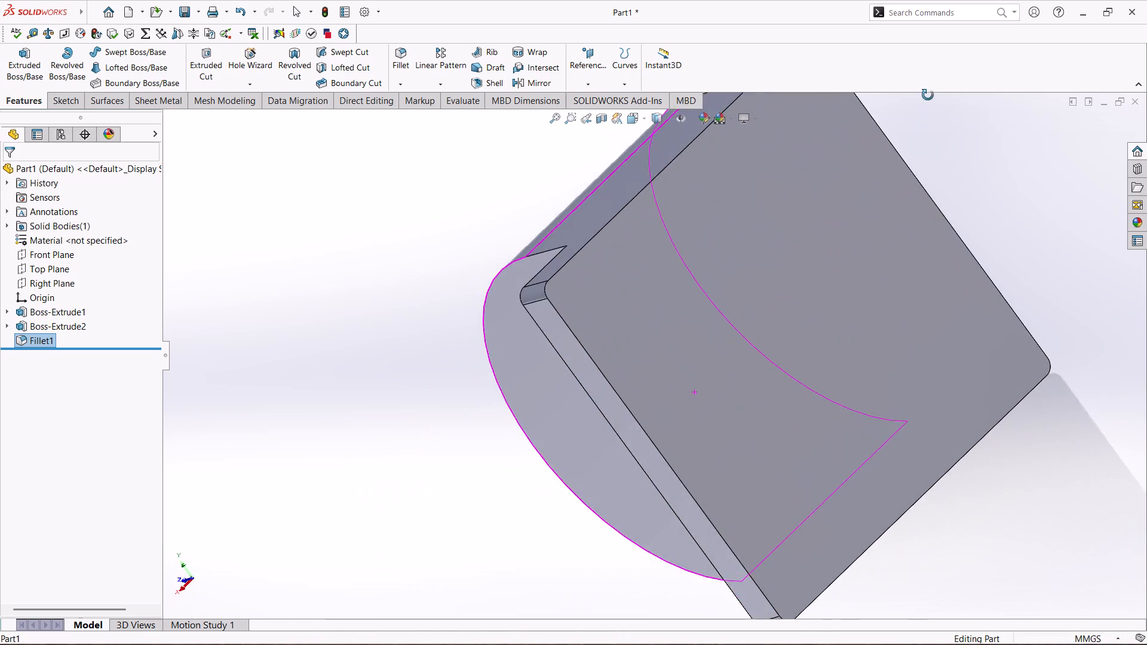
pyautogui.moveTo(928, 95); pyautogui.dragTo(709, 420, button='middle')
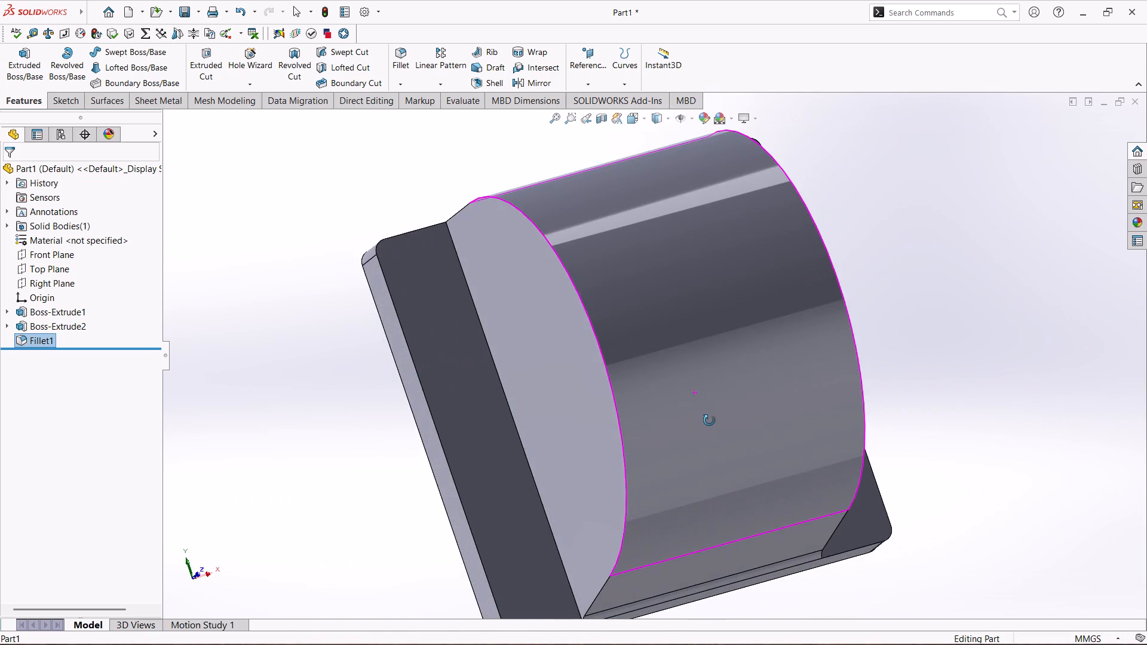
pyautogui.moveTo(709, 420); pyautogui.dragTo(680, 410, button='middle')
pyautogui.scroll(3, 703, 420)
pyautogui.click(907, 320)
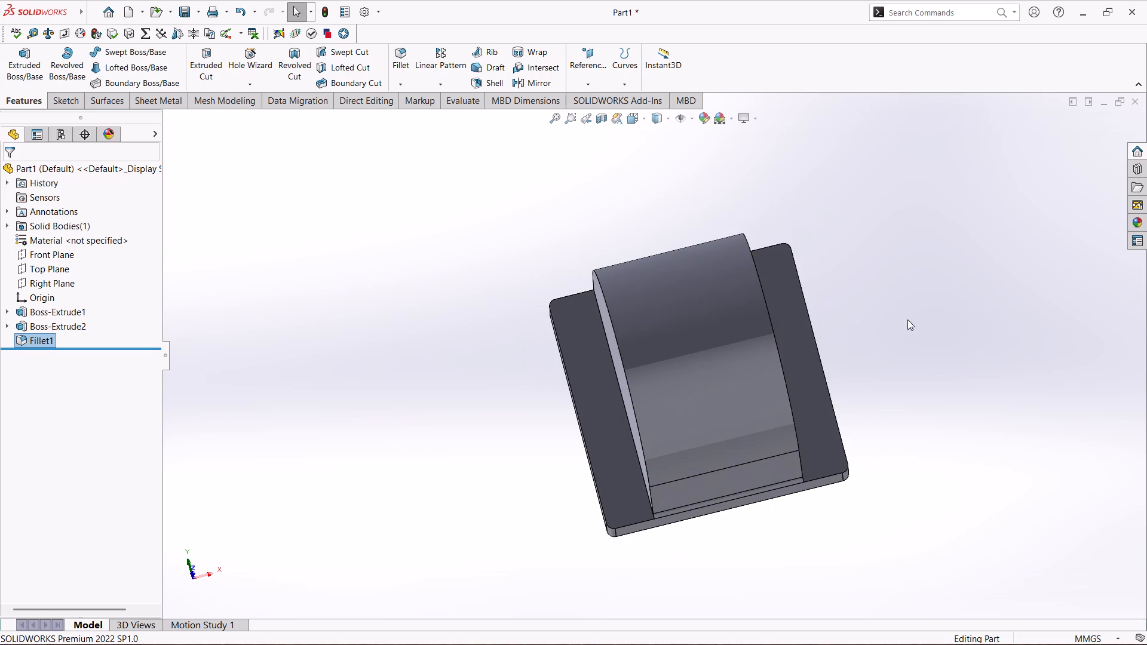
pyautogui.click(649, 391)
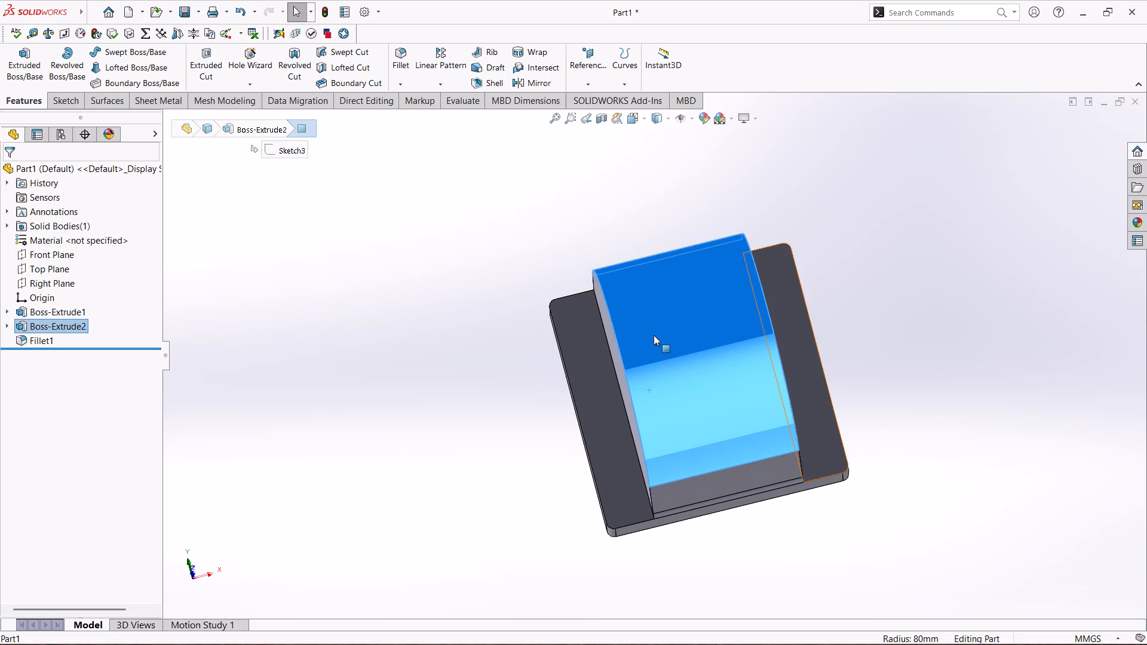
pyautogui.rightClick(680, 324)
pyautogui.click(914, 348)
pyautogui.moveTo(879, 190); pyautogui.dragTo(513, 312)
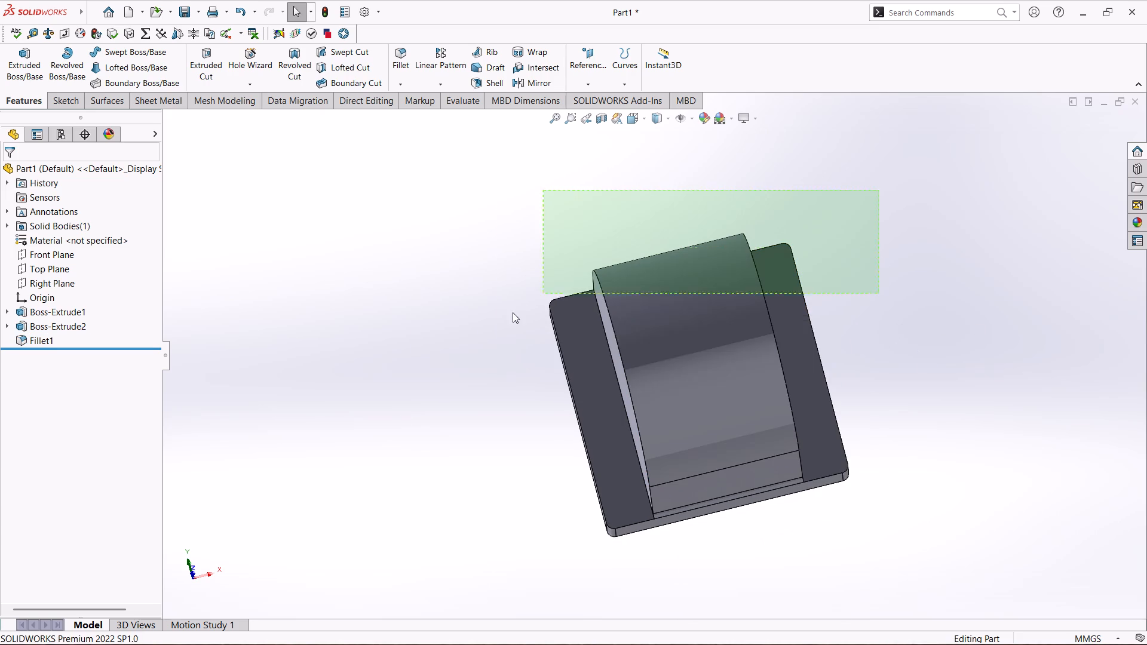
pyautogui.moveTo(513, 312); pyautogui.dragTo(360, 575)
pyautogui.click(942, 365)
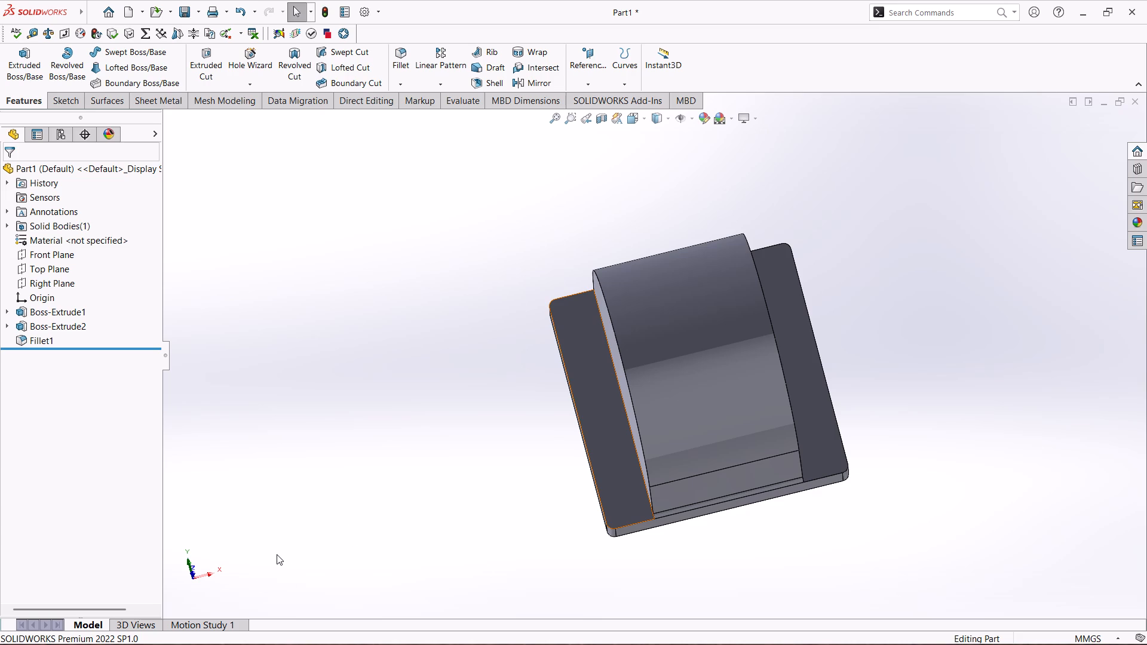
# On the Right Plane, sketch a tilted three-point corner rectangle from the origin, about 107 mm long and 24 mm wide, extending past the curved face.
pyautogui.click(54, 279)
pyautogui.click(65, 262)
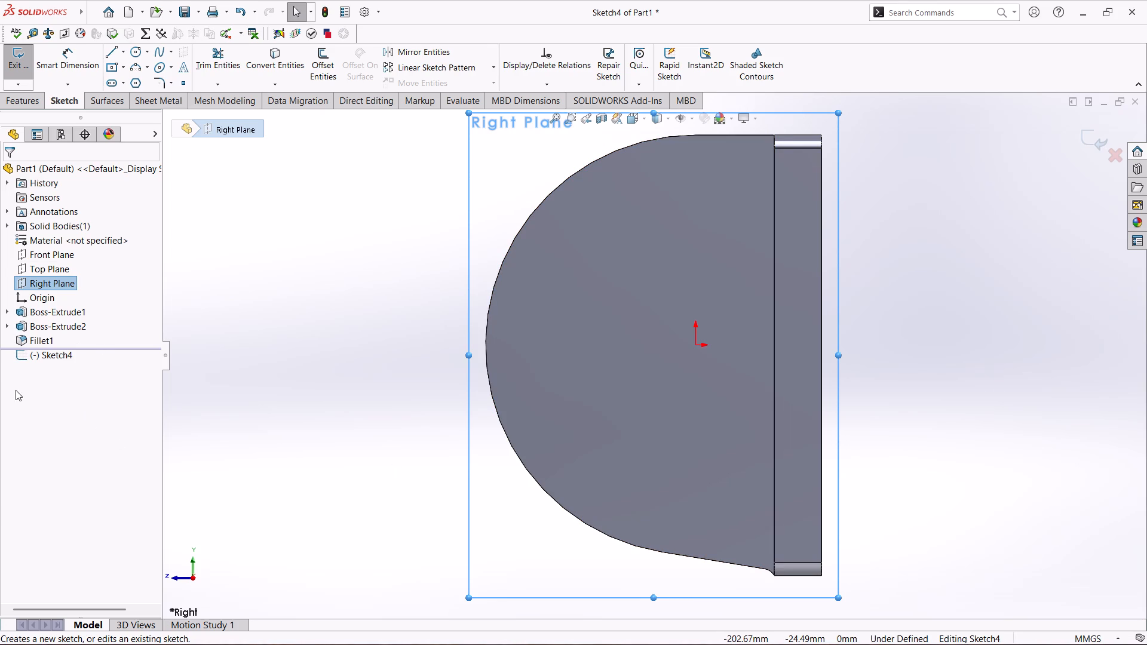
pyautogui.click(126, 70)
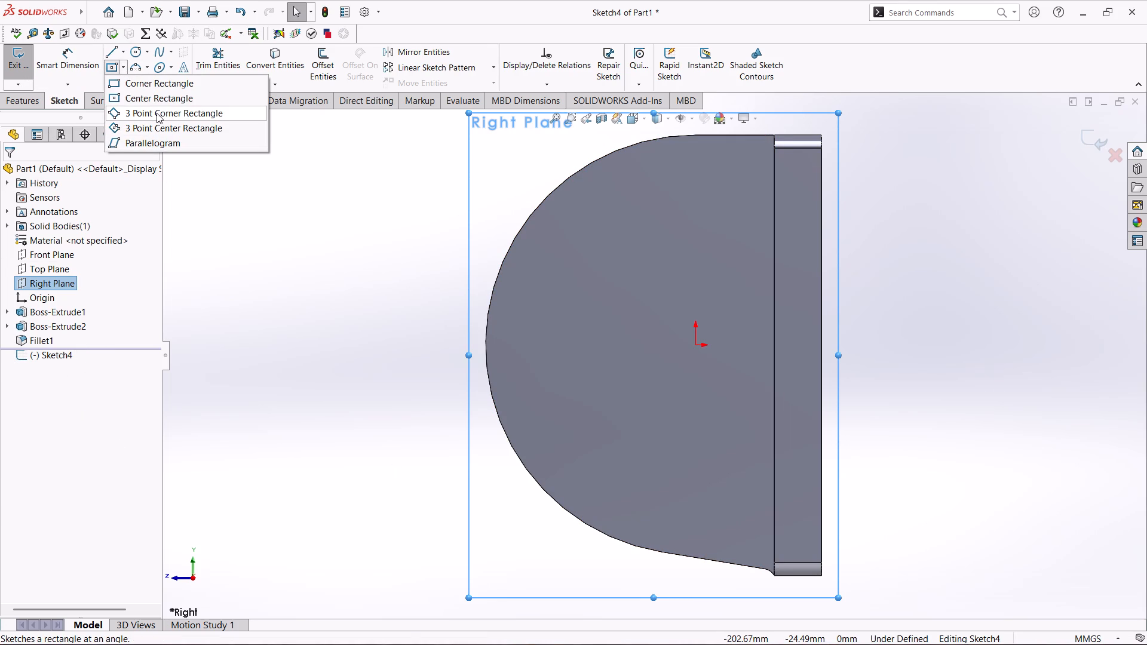
pyautogui.click(186, 114)
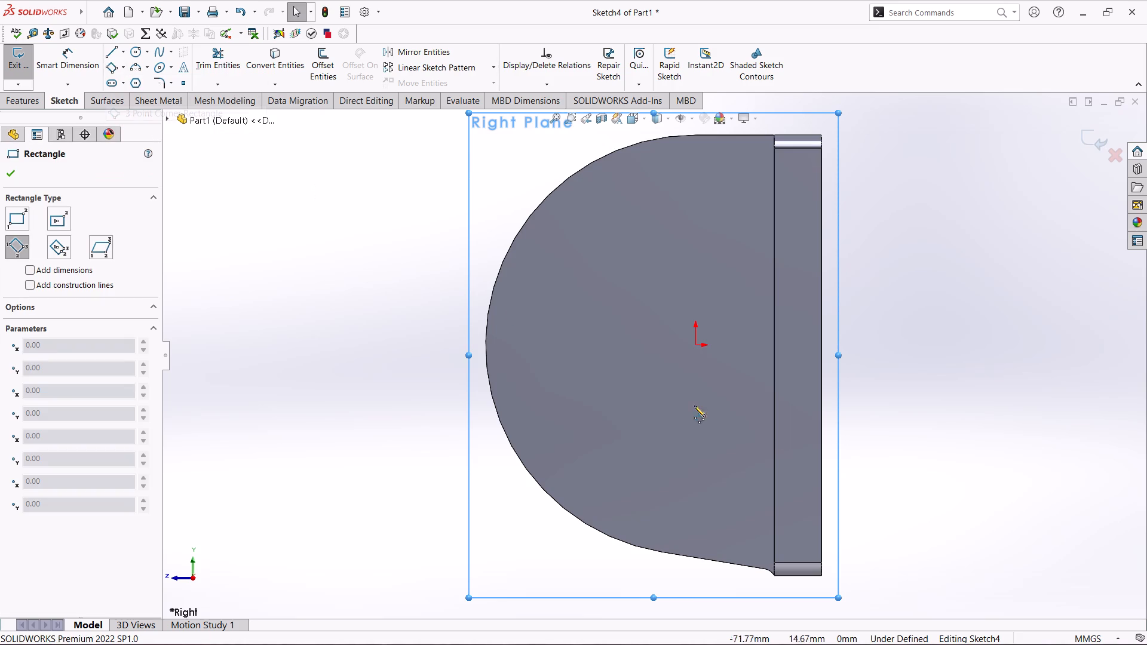
pyautogui.click(697, 347)
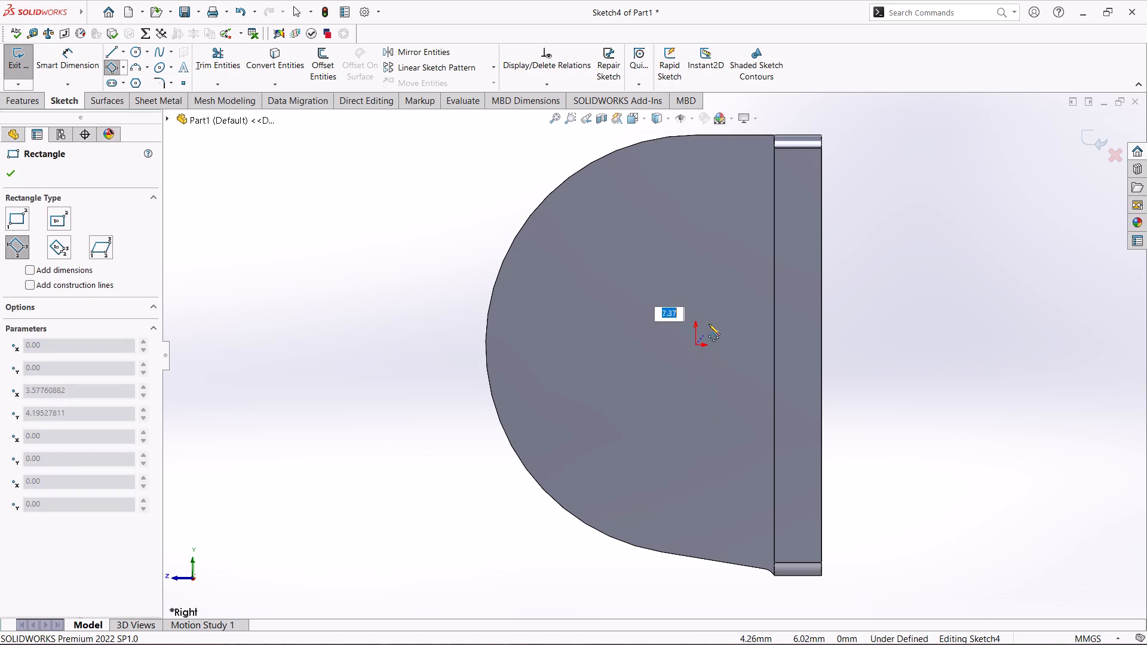
pyautogui.click(712, 284)
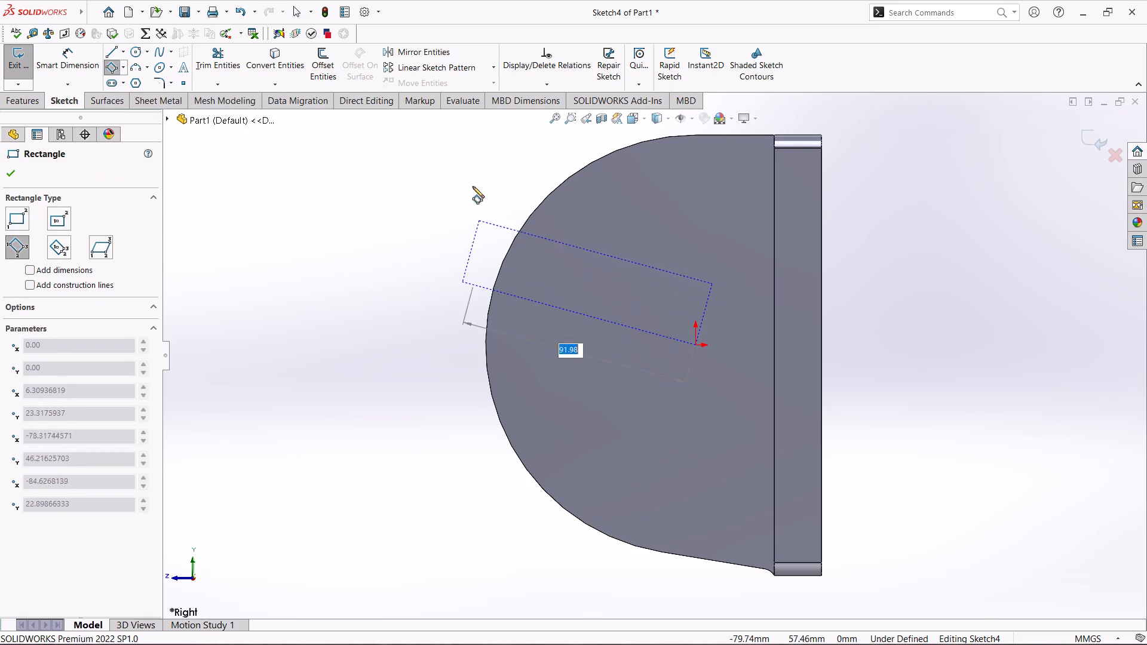
pyautogui.click(451, 177)
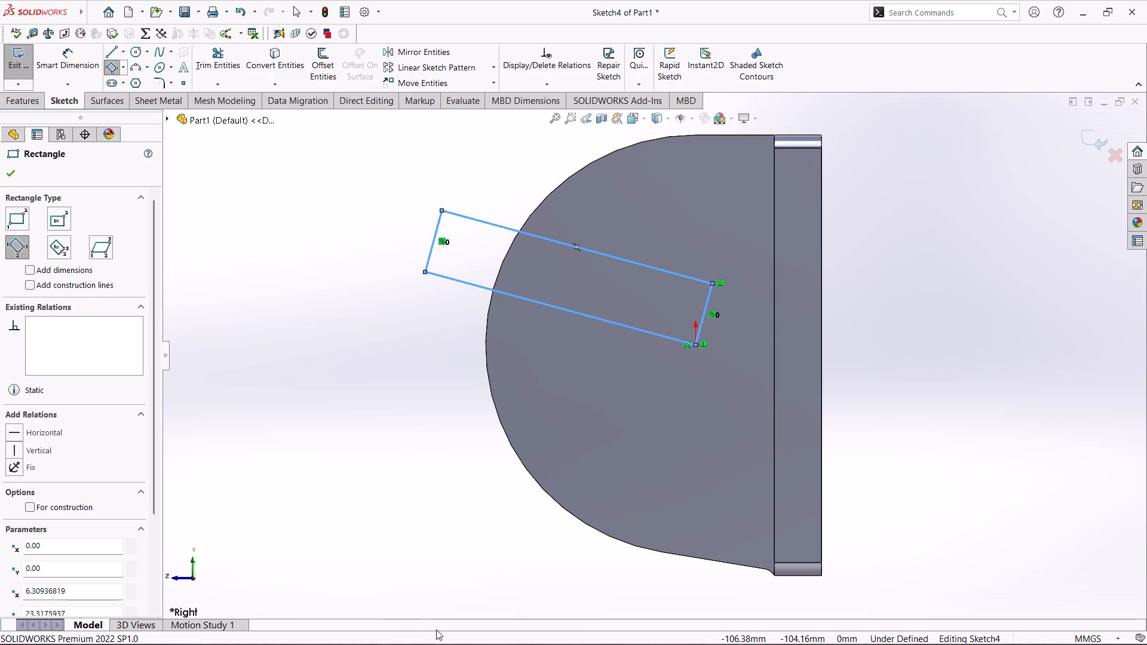
# Draw a horizontal centerline about 133 mm long from the origin out past the boss's curved face.
pyautogui.click(122, 47)
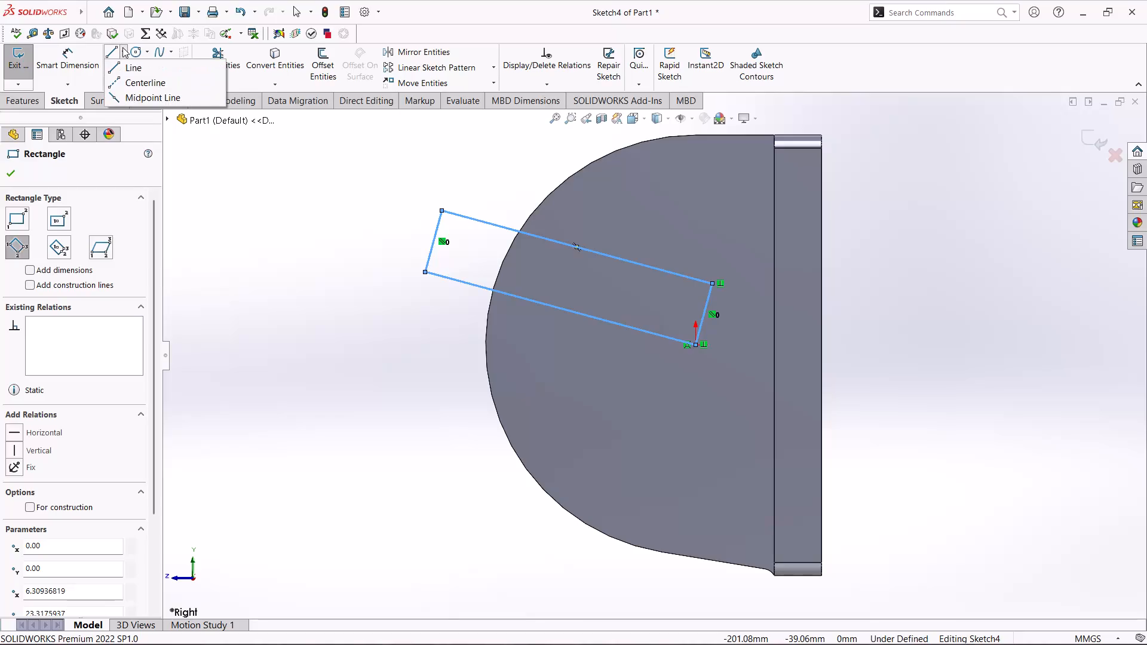
pyautogui.click(135, 81)
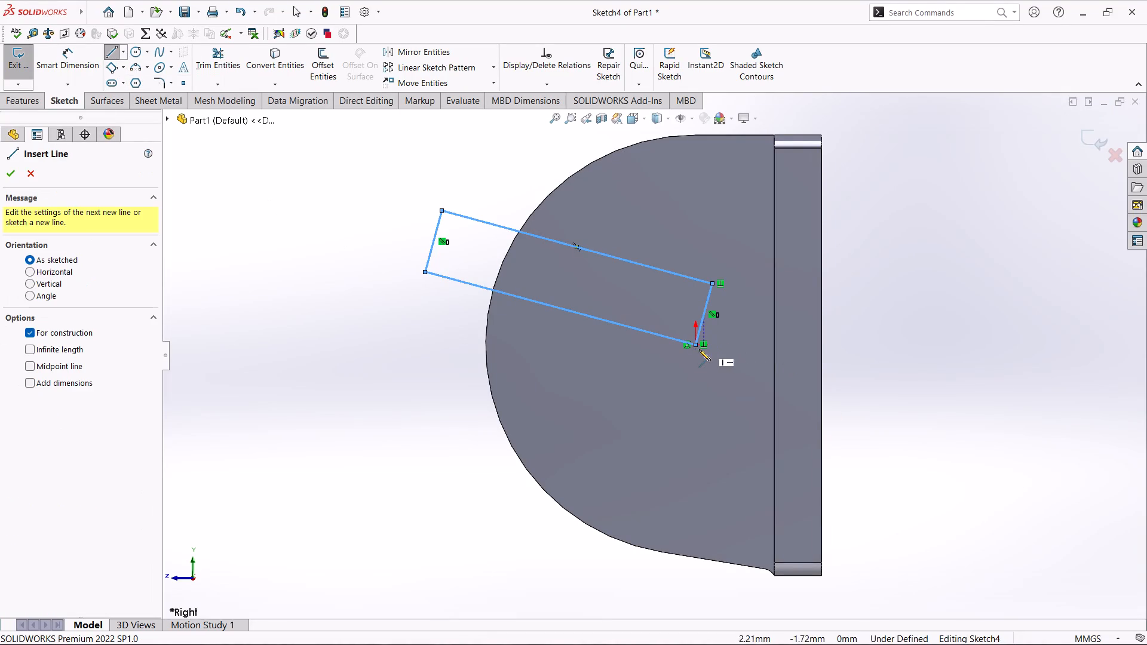
pyautogui.click(697, 346)
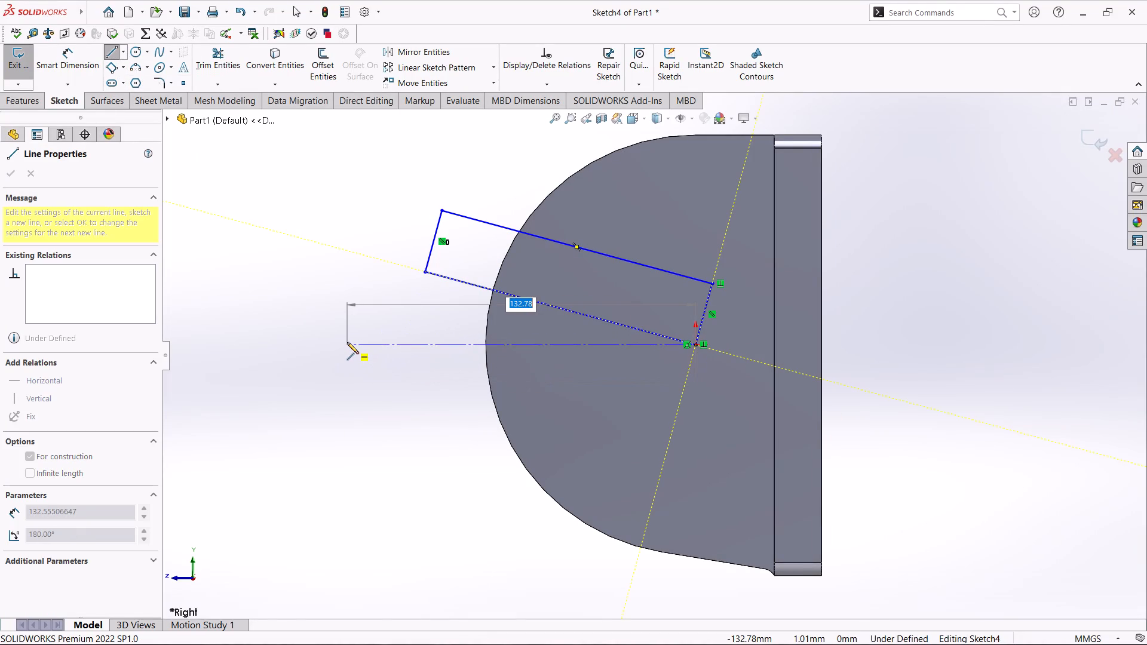
pyautogui.click(347, 342)
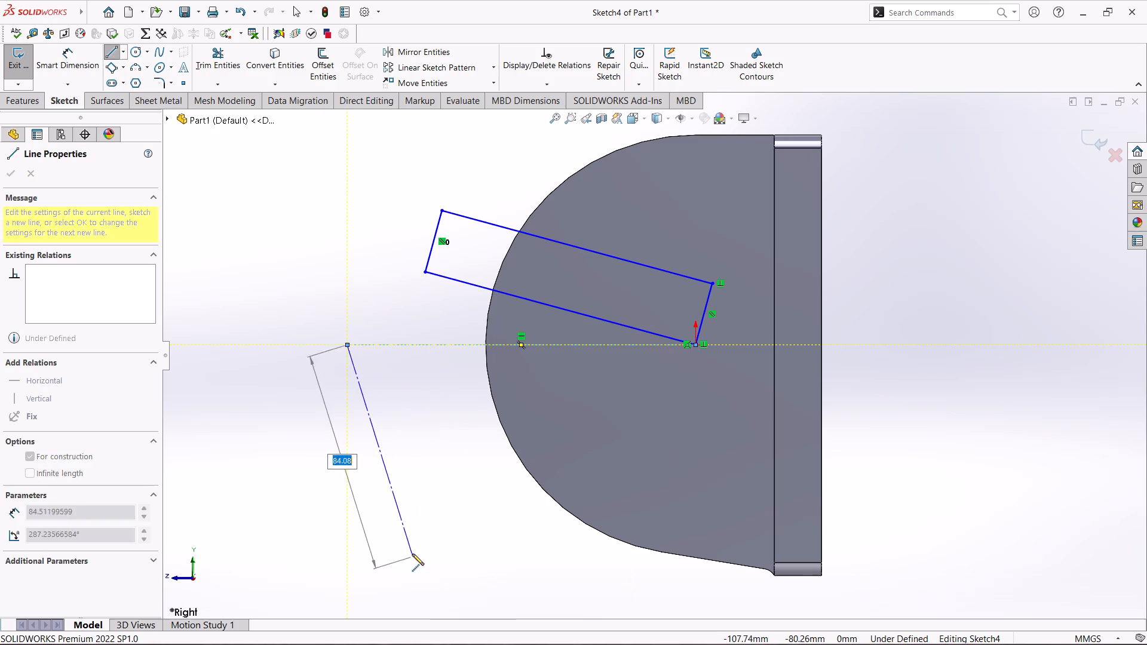
pyautogui.press('Escape')
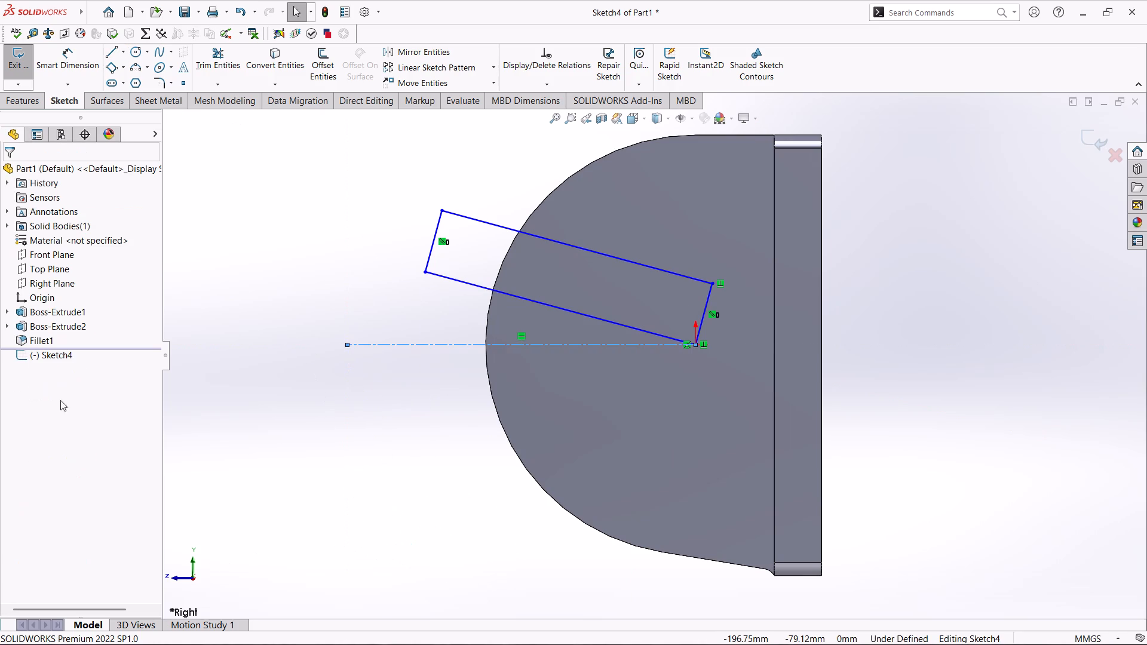
# Dimension the angle between the horizontal centerline and the rectangle's lower long side as 30°.
pyautogui.click(87, 51)
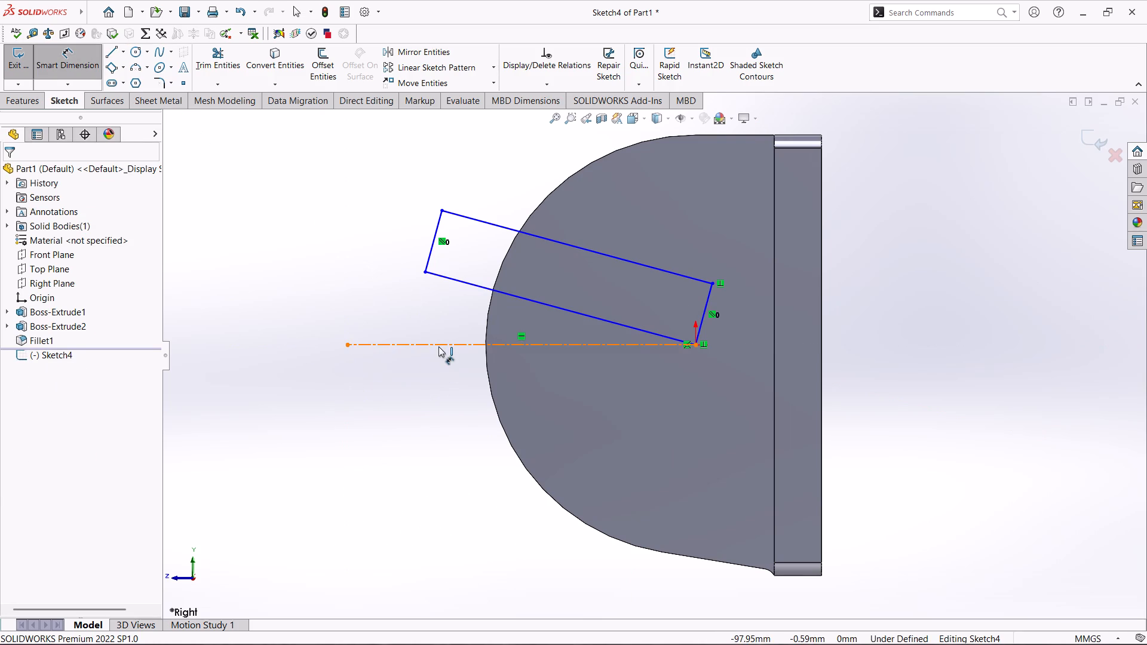
pyautogui.click(438, 346)
pyautogui.click(455, 282)
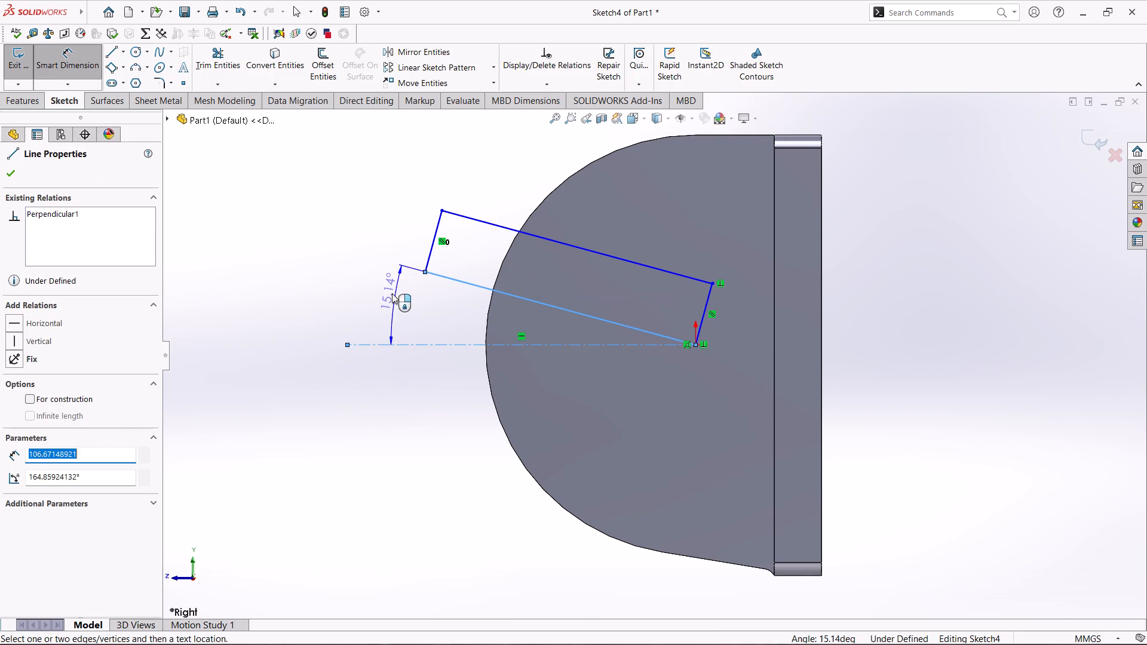
pyautogui.click(392, 293)
pyautogui.write('30')
pyautogui.press('Return')
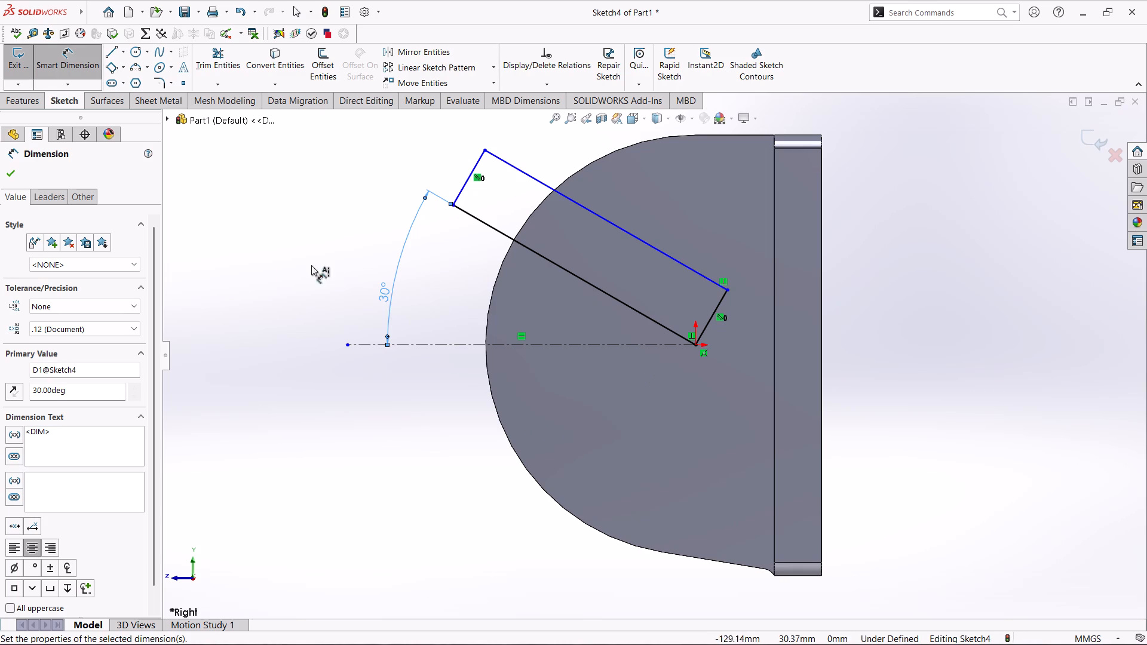
pyautogui.click(13, 171)
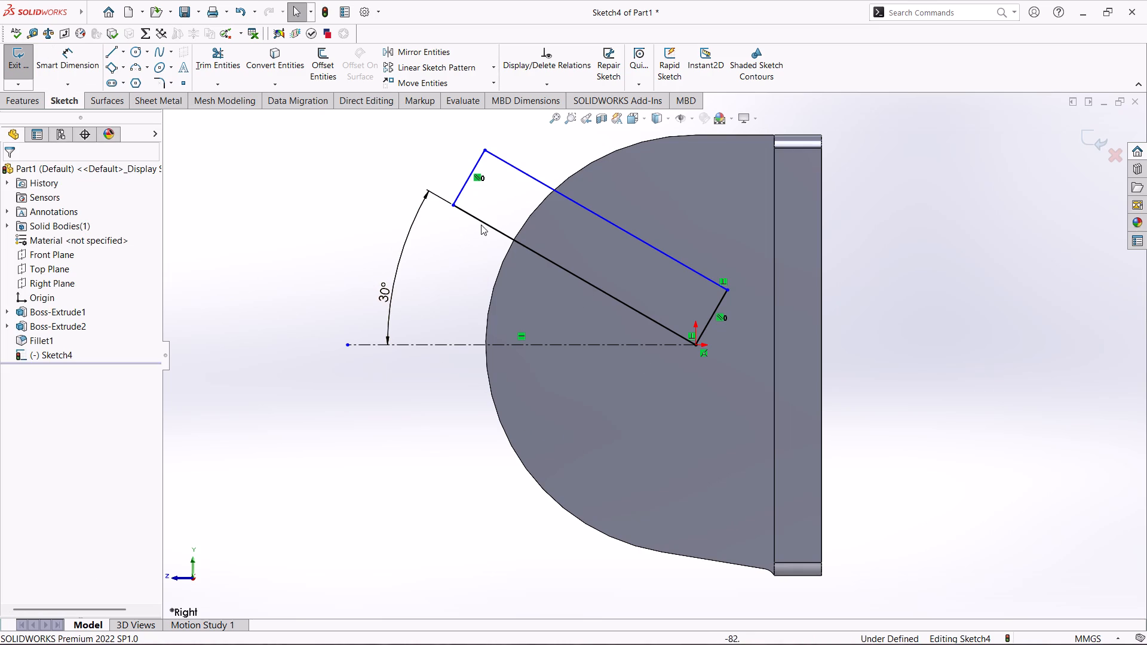
# Convert the rectangle's lower long side, starting at the origin, to construction geometry.
pyautogui.click(484, 223)
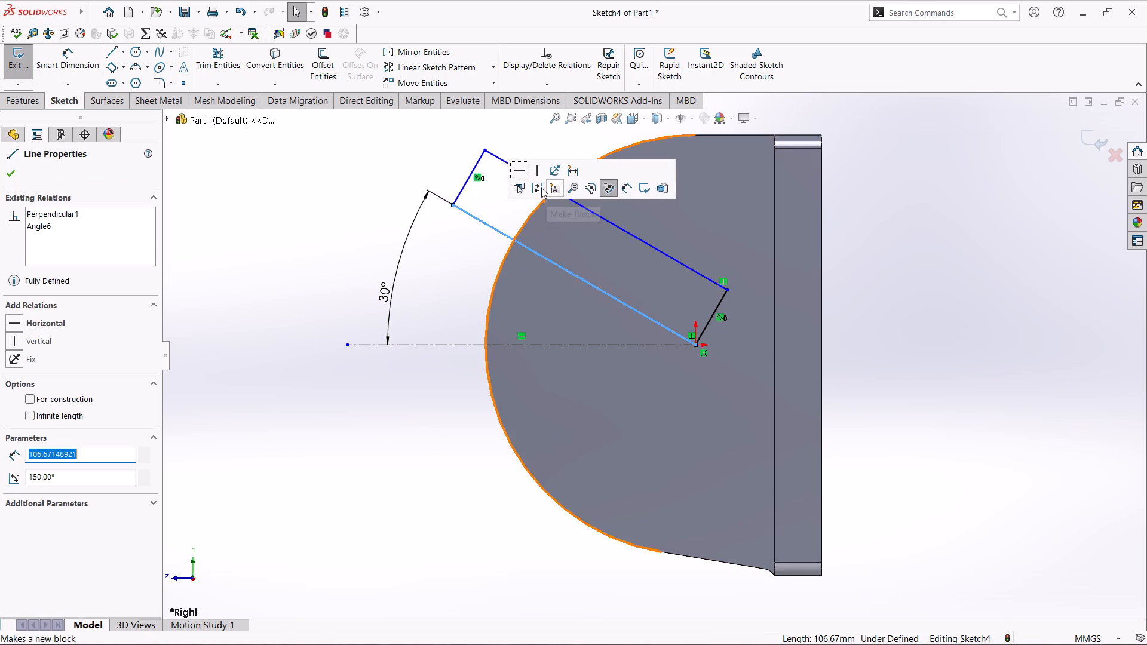
pyautogui.click(541, 188)
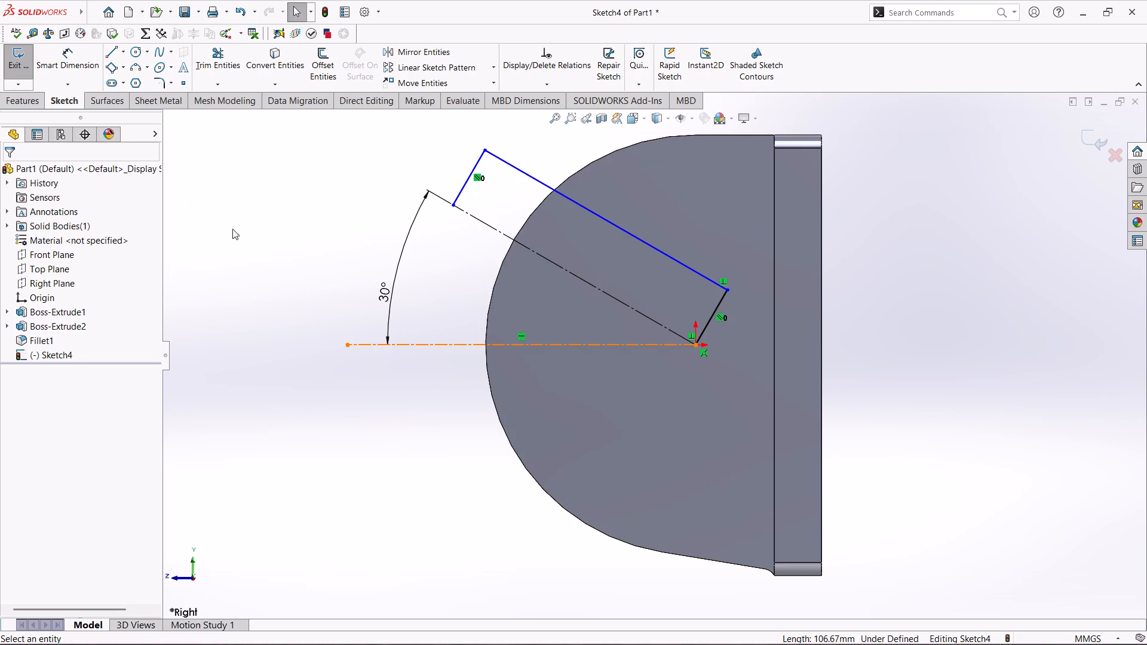
# Mirror the rectangle's three solid sides about the inclined construction line, keeping the originals.
pyautogui.scroll(2, 343, 225)
pyautogui.scroll(-2, 828, 293)
pyautogui.scroll(2, 835, 296)
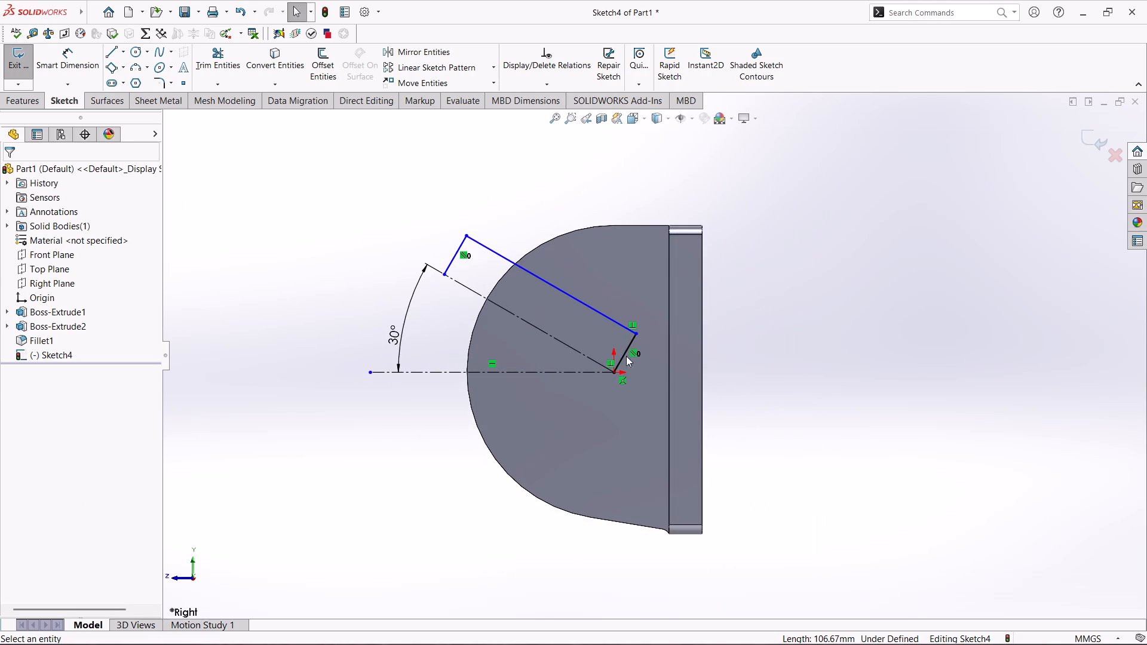
pyautogui.scroll(-3, 419, 347)
pyautogui.scroll(2, 437, 345)
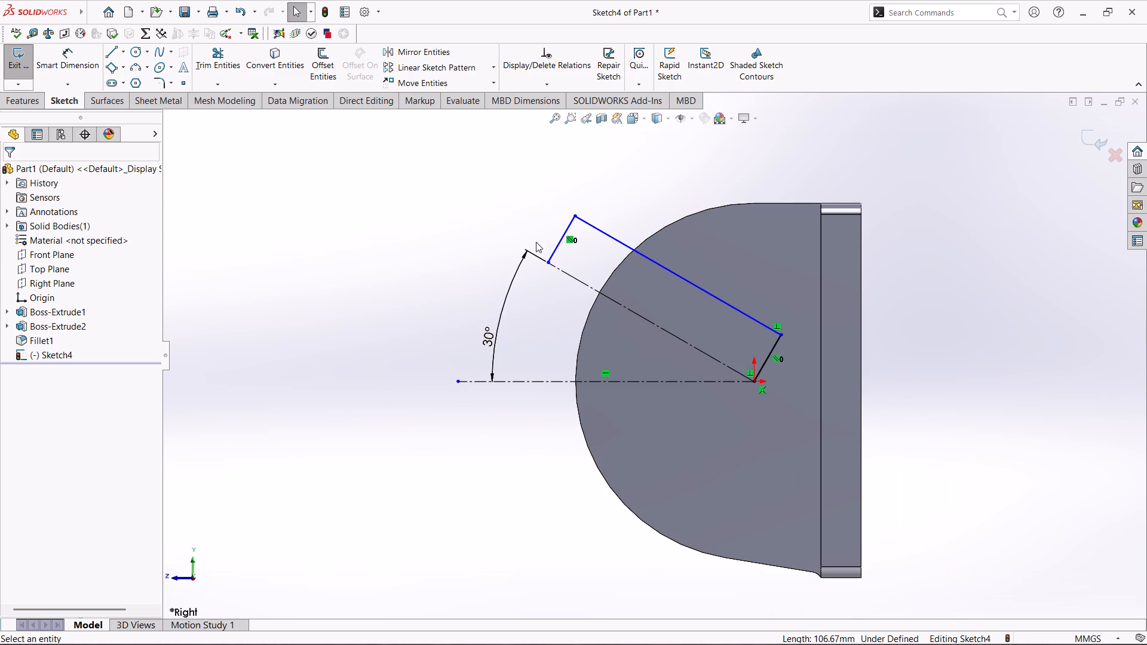
pyautogui.click(402, 53)
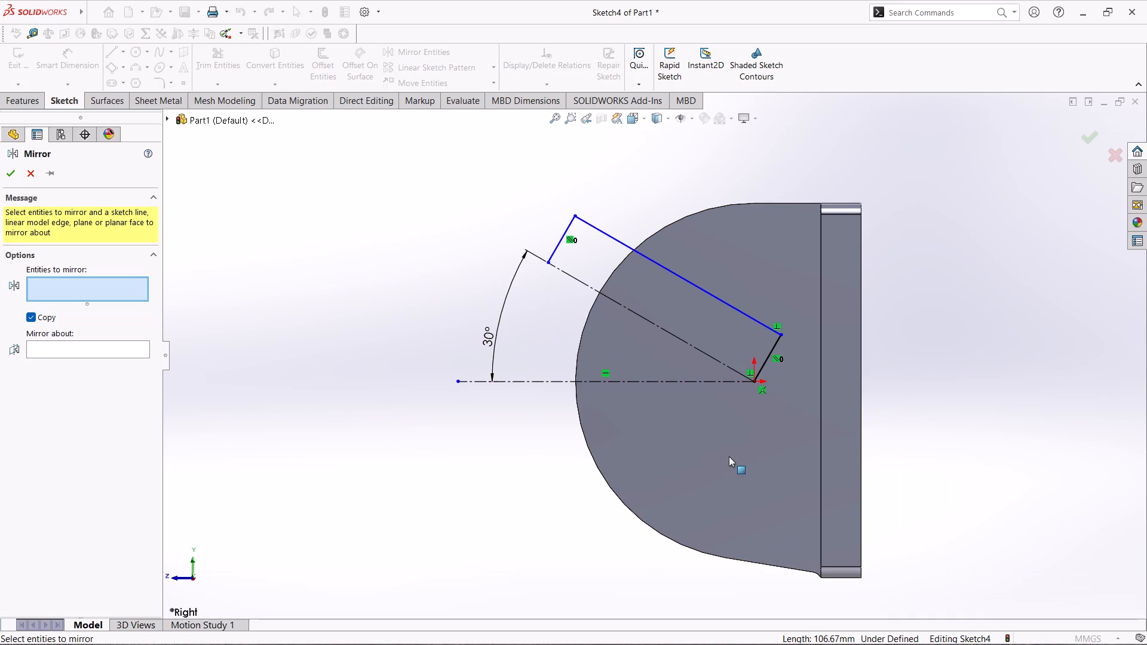
pyautogui.keyDown('ctrl'); pyautogui.click(559, 236); pyautogui.keyUp('ctrl')
pyautogui.keyDown('ctrl'); pyautogui.click(559, 237); pyautogui.keyUp('ctrl')
pyautogui.keyDown('ctrl'); pyautogui.click(609, 236); pyautogui.keyUp('ctrl')
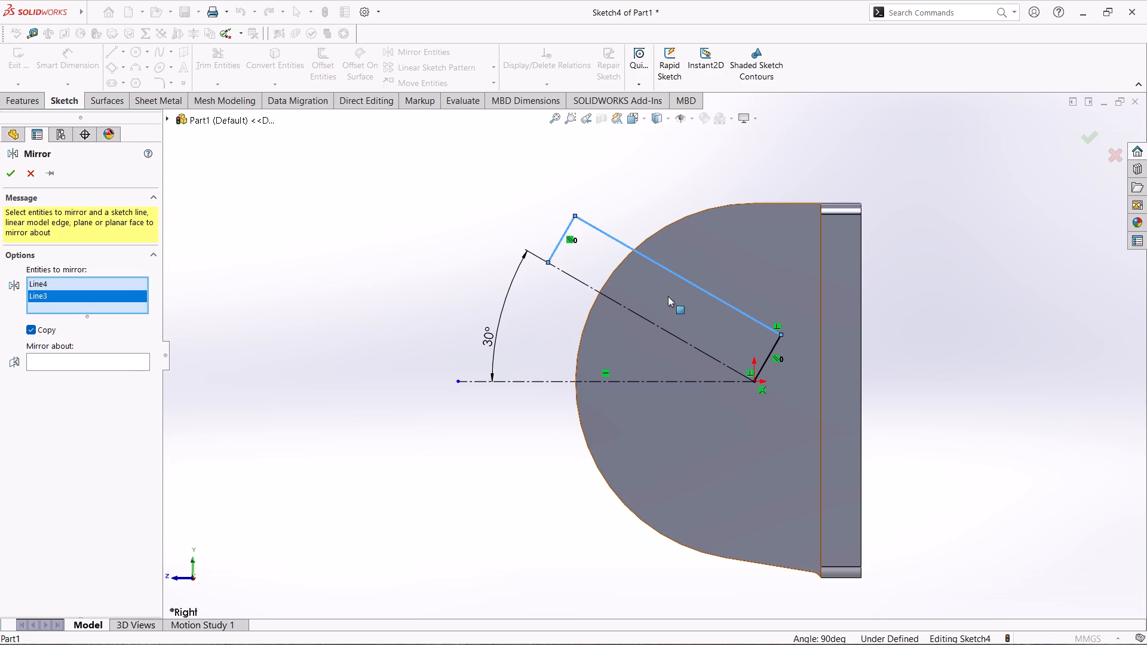
pyautogui.keyDown('ctrl'); pyautogui.click(766, 359); pyautogui.keyUp('ctrl')
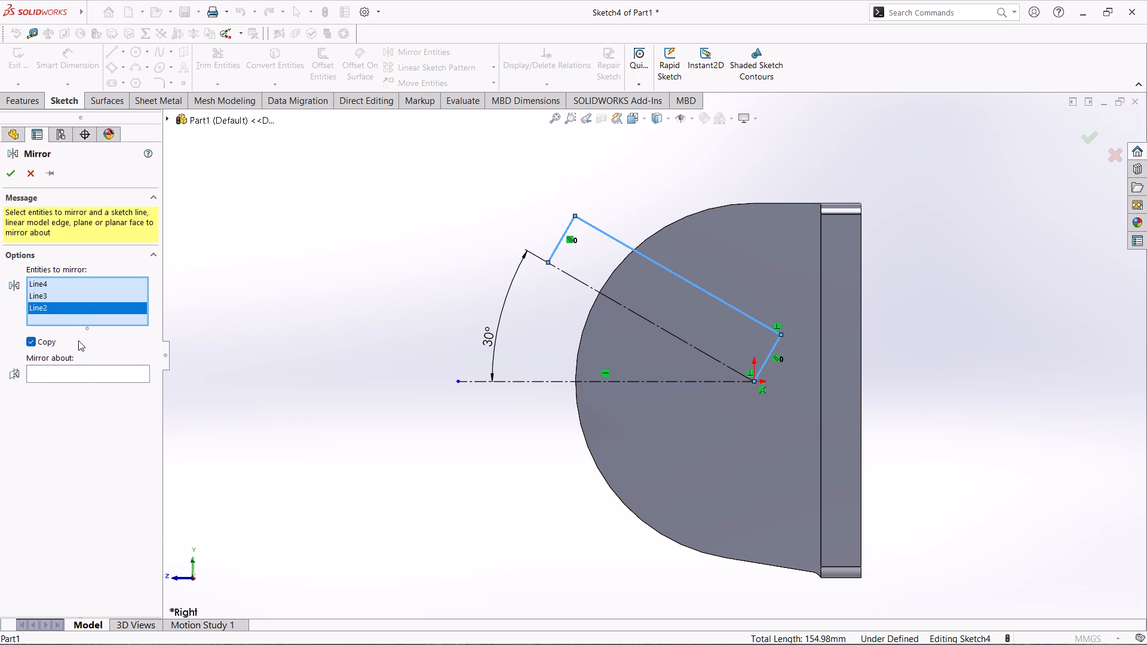
pyautogui.click(80, 379)
pyautogui.click(130, 371)
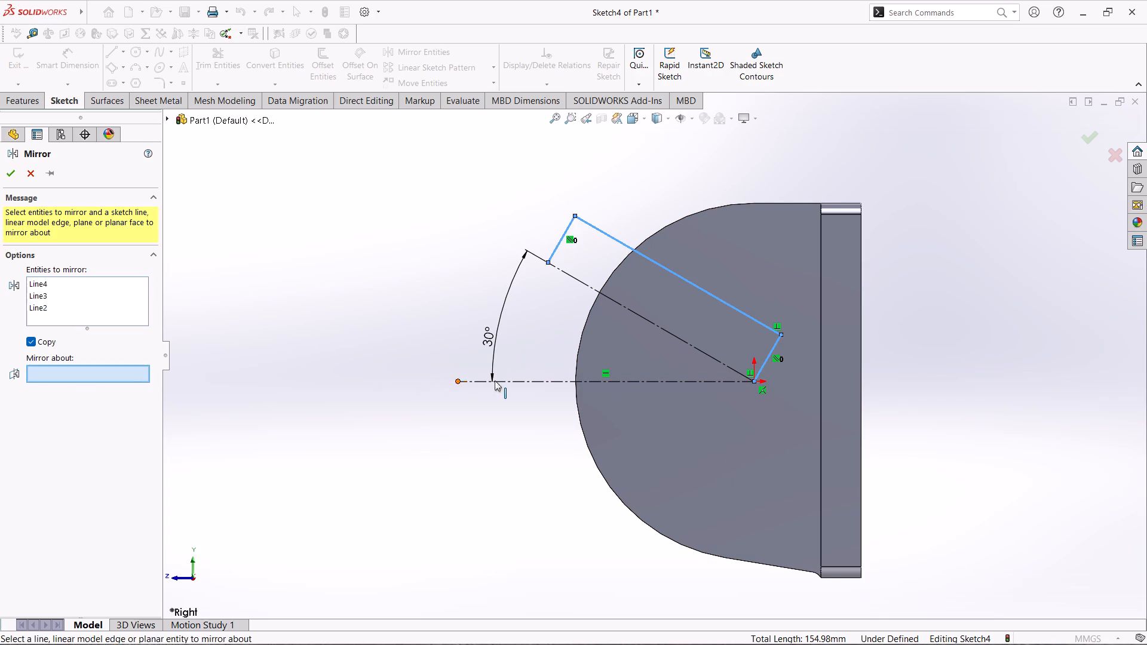
pyautogui.click(571, 380)
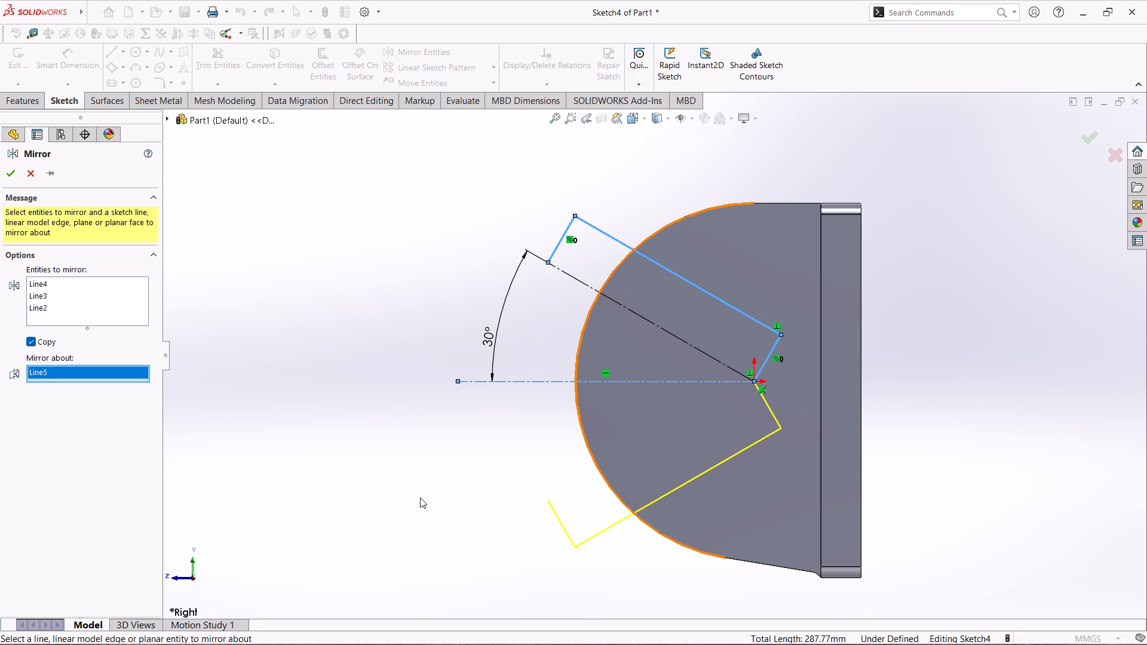
pyautogui.rightClick(111, 373)
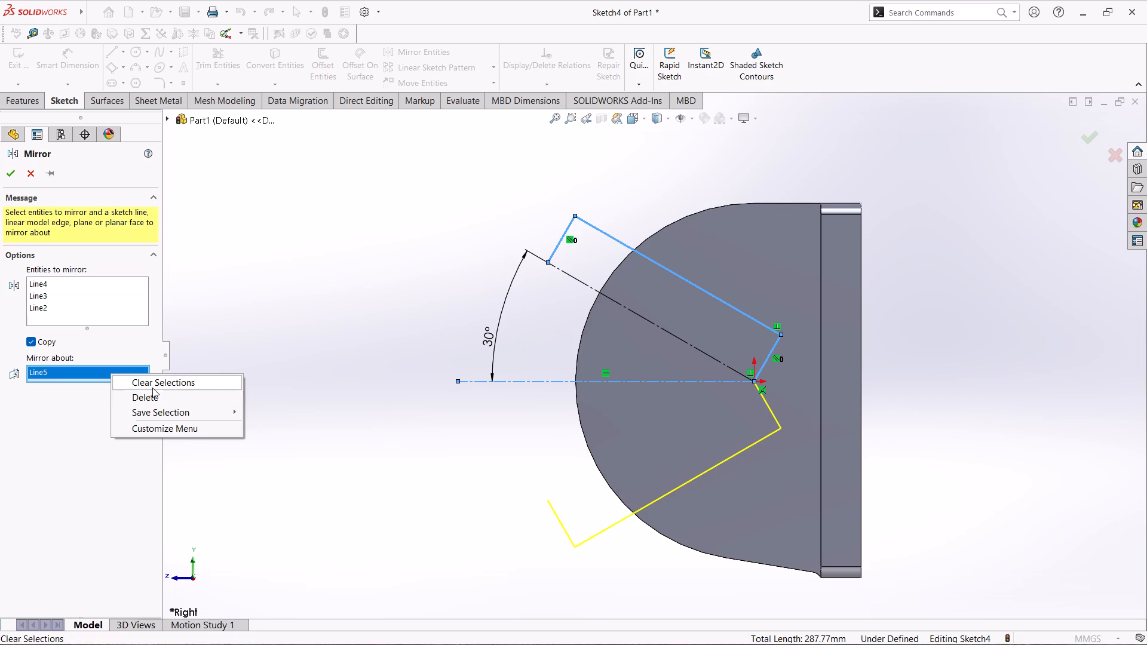
pyautogui.click(157, 400)
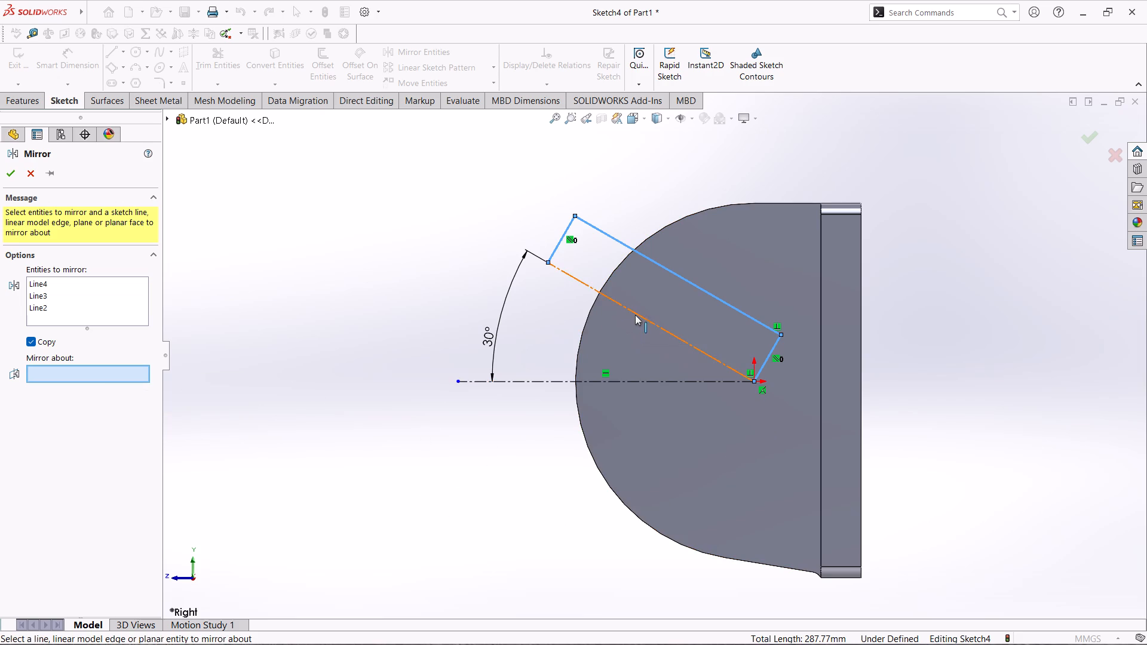
pyautogui.click(635, 315)
pyautogui.click(13, 178)
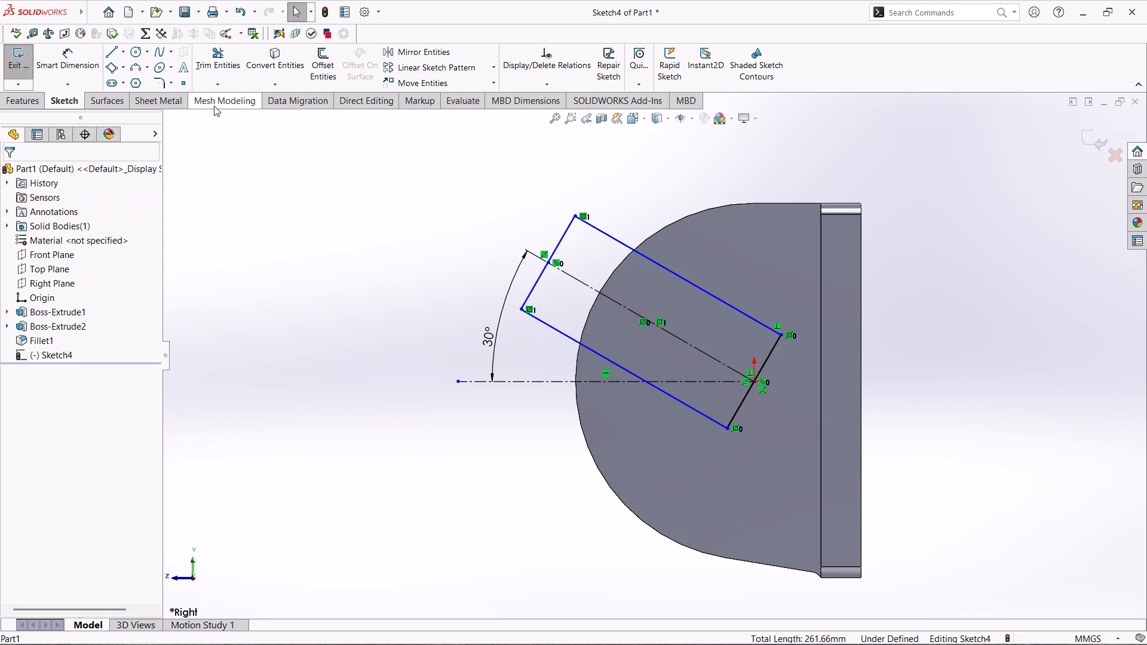
# Dimension the full width of the mirrored rectangle at its outer end as 50 mm.
pyautogui.click(84, 68)
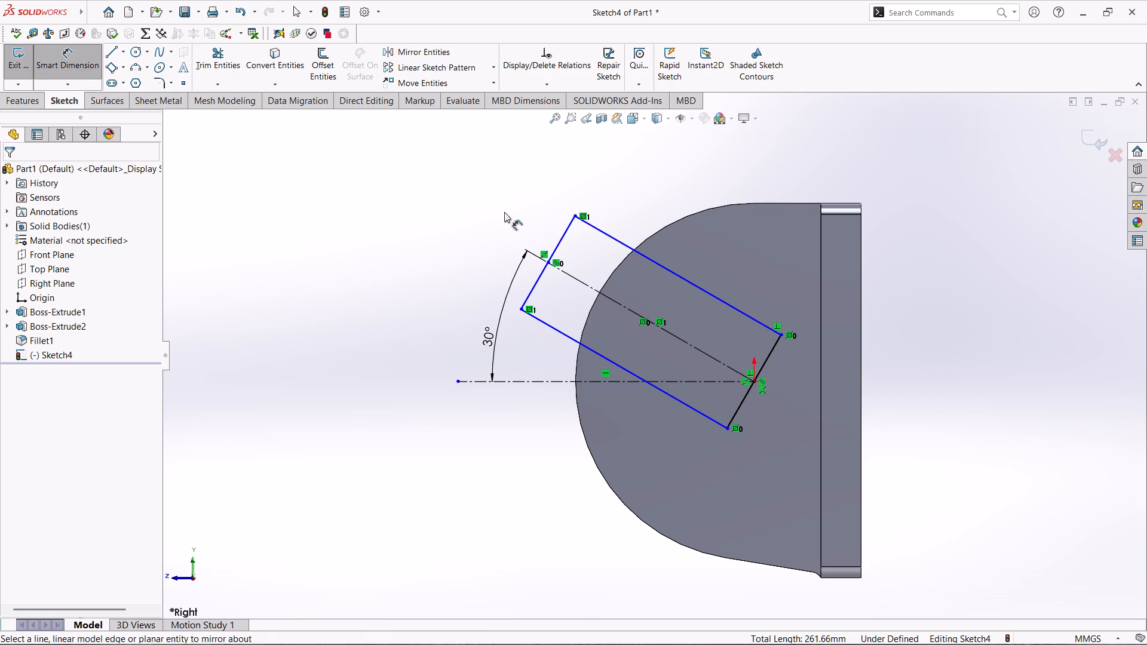
pyautogui.click(559, 246)
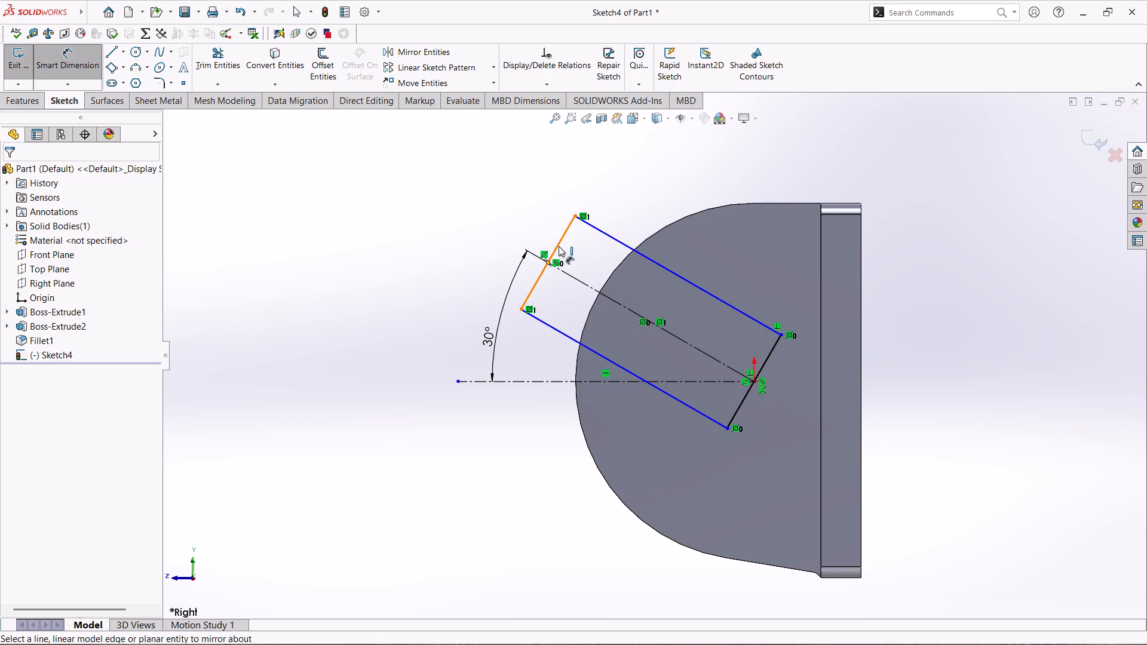
pyautogui.click(458, 205)
pyautogui.write('50')
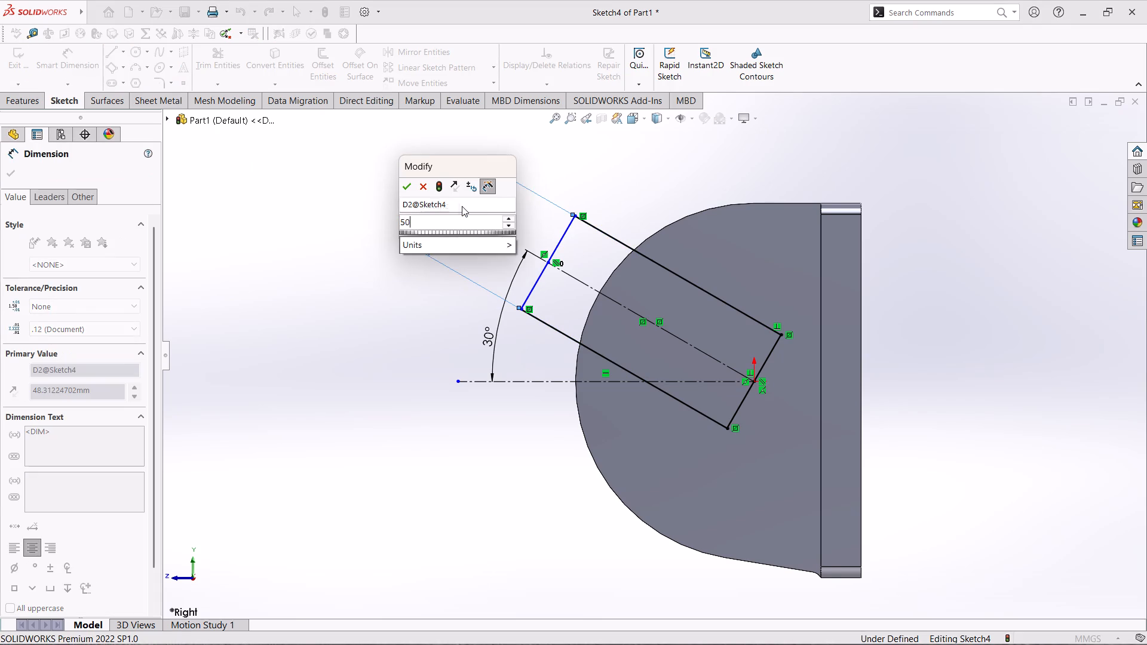
pyautogui.press('Return')
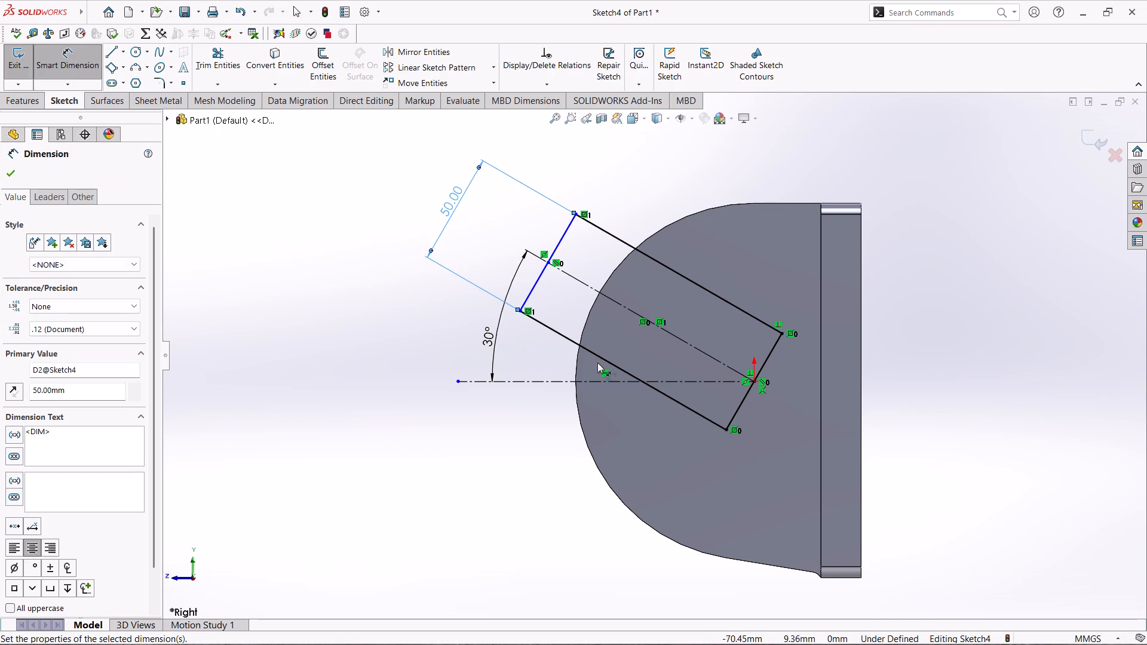
# Dimension the inclined rectangle's upper long side as 106 mm.
pyautogui.click(750, 313)
pyautogui.click(768, 242)
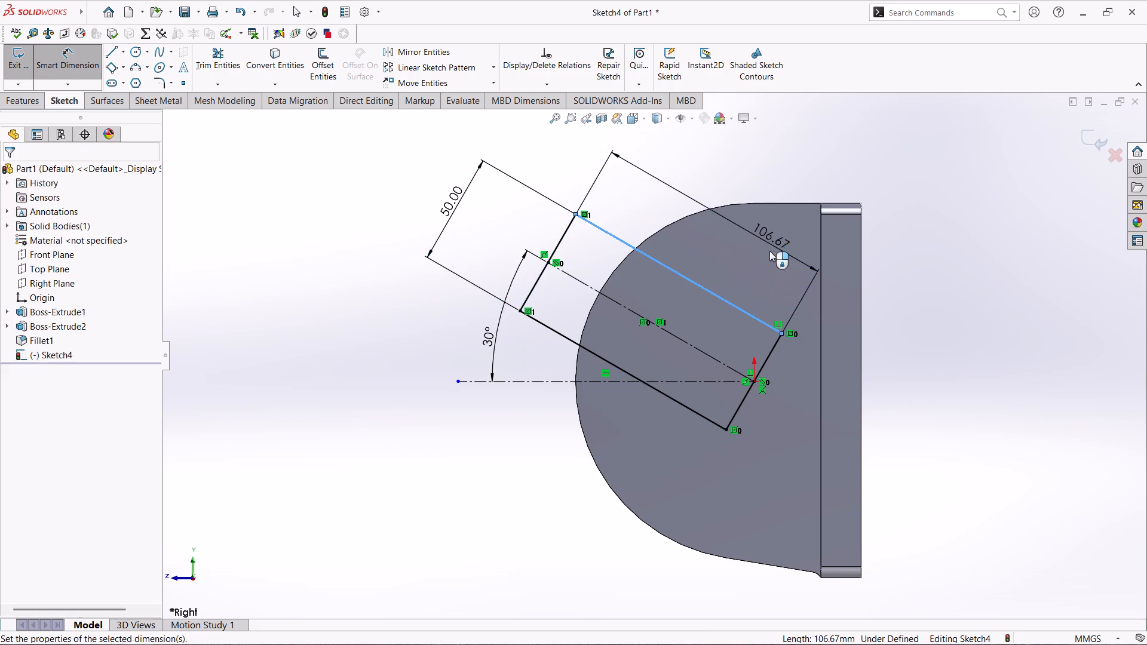
pyautogui.write('106')
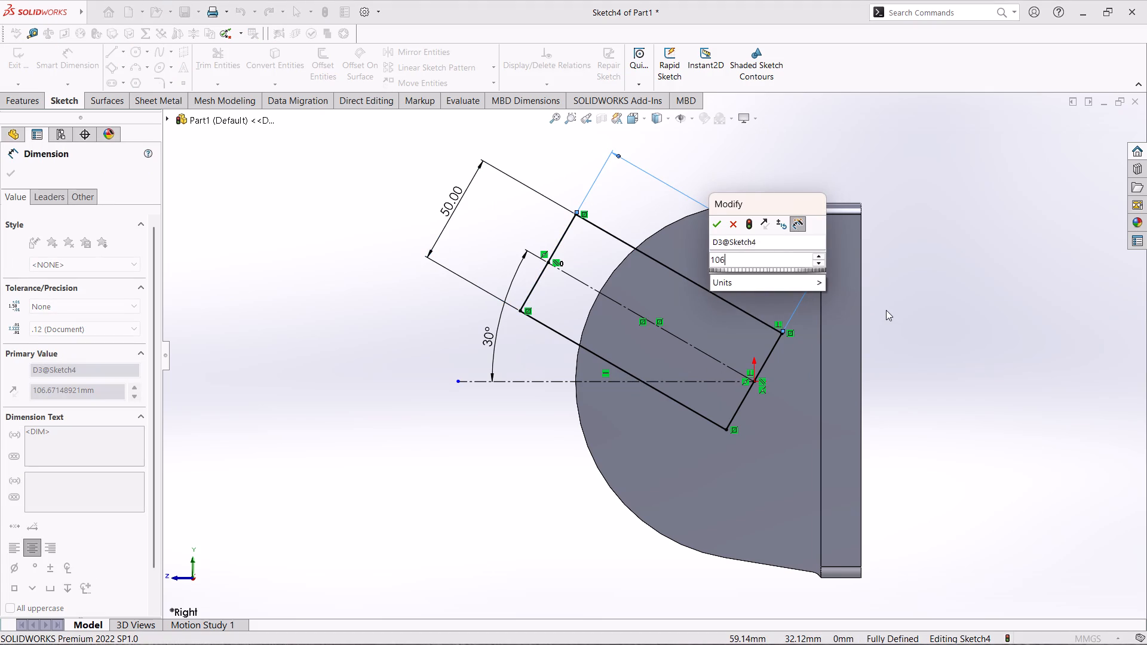
pyautogui.press('Return')
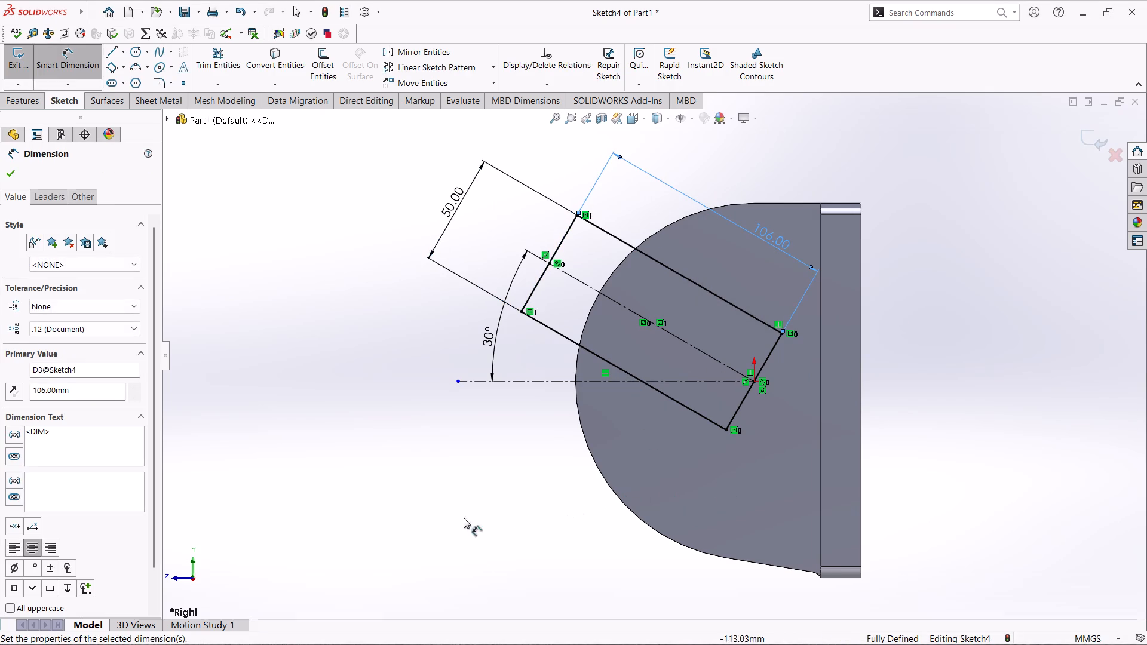
pyautogui.click(11, 168)
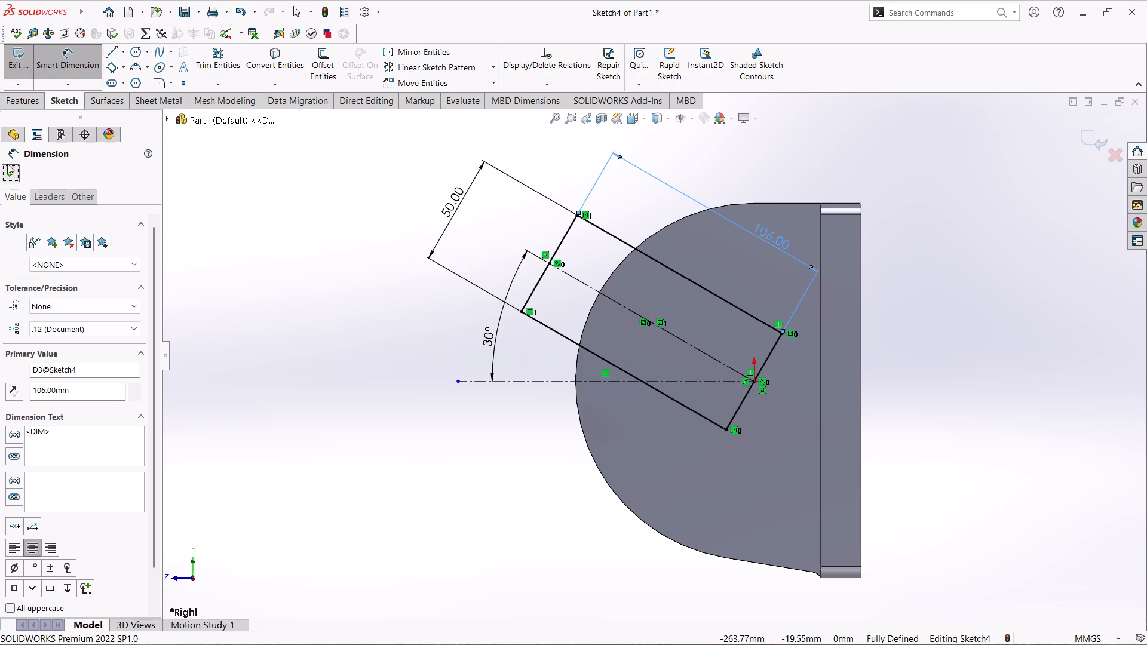
# Extrude the inclined 50 × 106 mm rectangle as a merged boss, 44 mm deep in total, using Mid Plane.
pyautogui.click(15, 106)
pyautogui.click(22, 83)
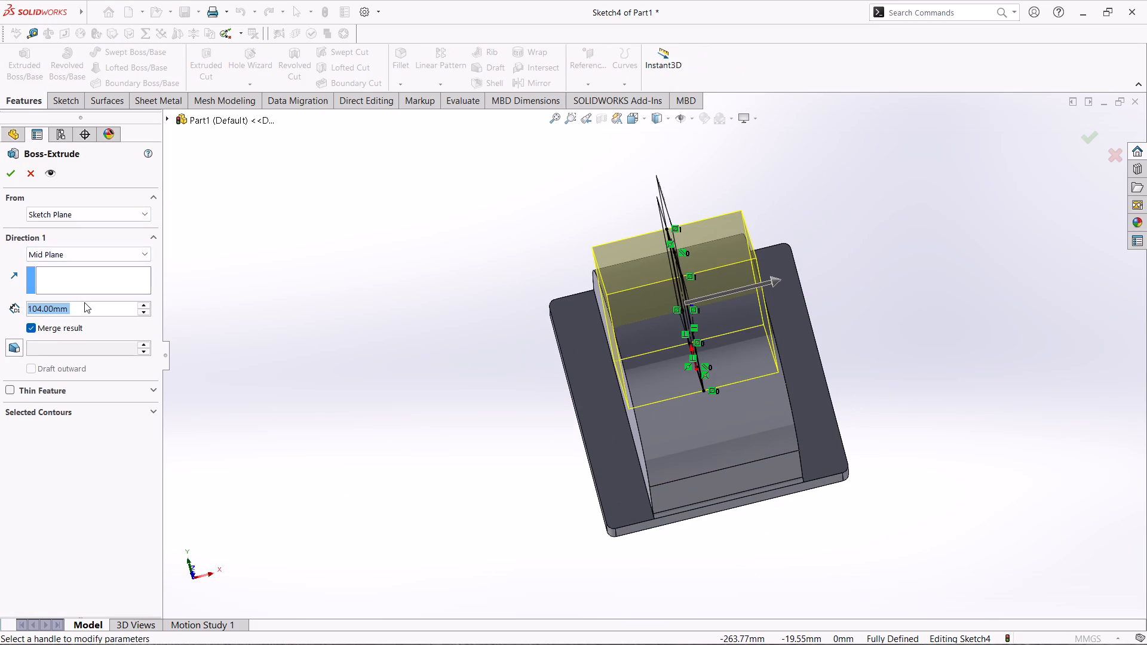
pyautogui.write('44')
pyautogui.press('Return')
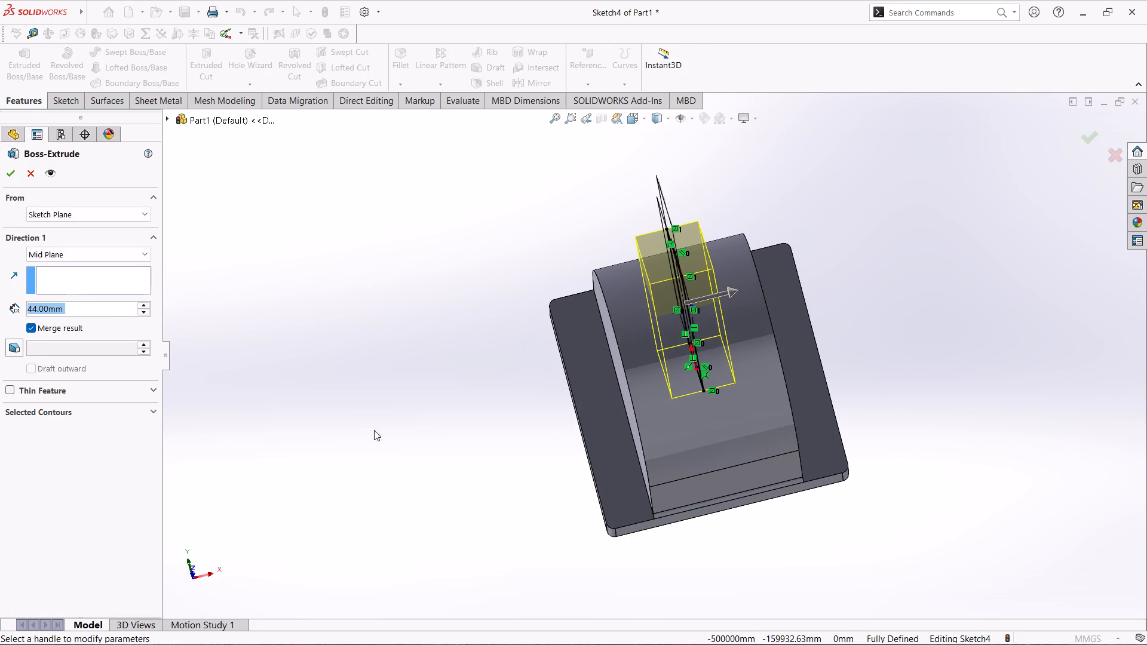
pyautogui.moveTo(953, 360); pyautogui.dragTo(881, 493, button='middle')
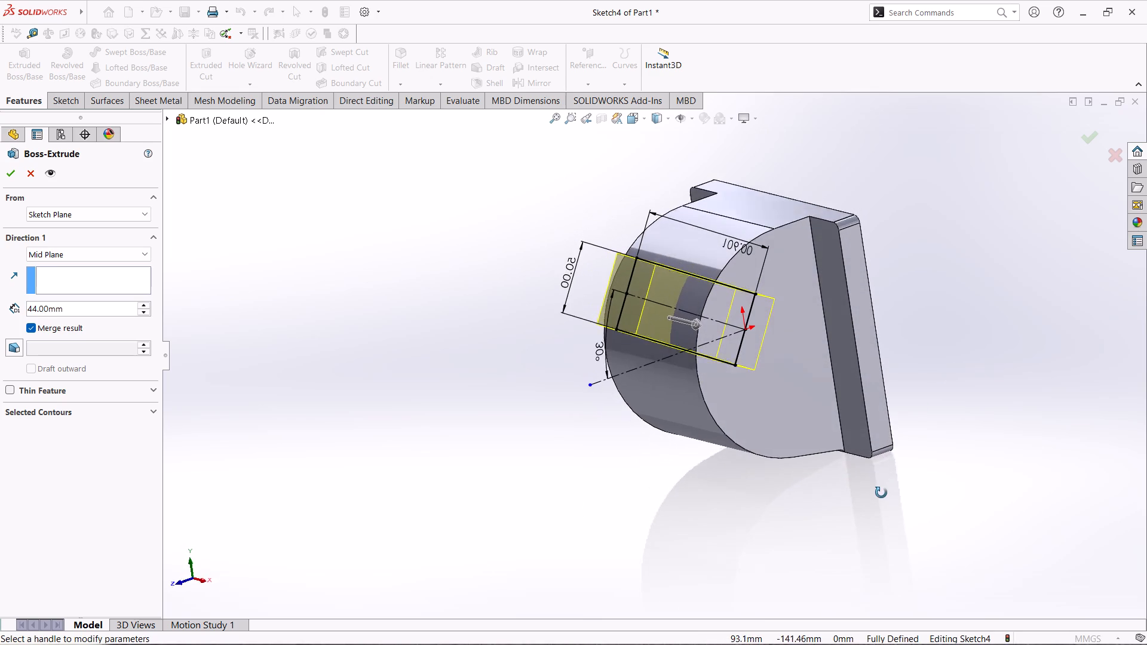
pyautogui.moveTo(881, 493); pyautogui.dragTo(872, 483, button='middle')
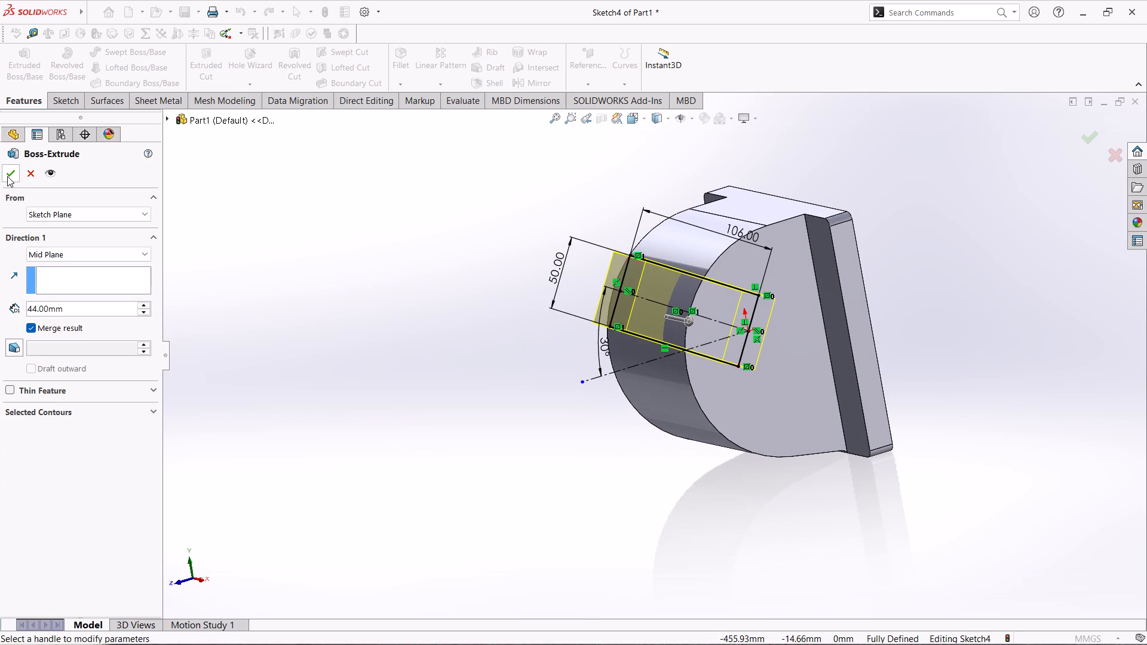
pyautogui.click(7, 176)
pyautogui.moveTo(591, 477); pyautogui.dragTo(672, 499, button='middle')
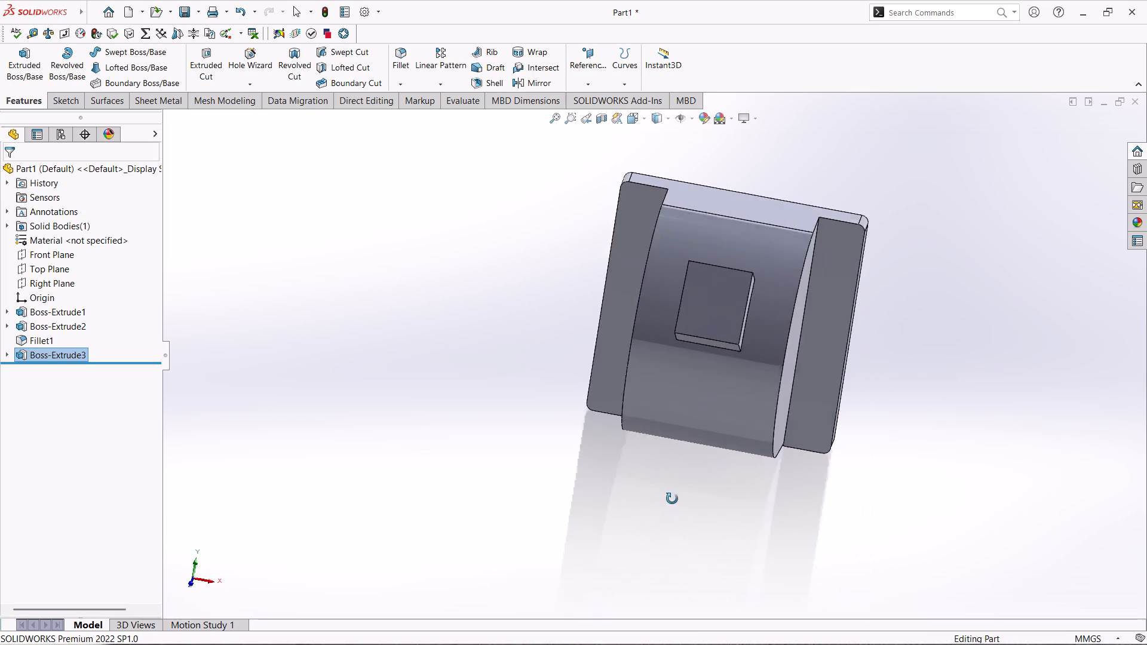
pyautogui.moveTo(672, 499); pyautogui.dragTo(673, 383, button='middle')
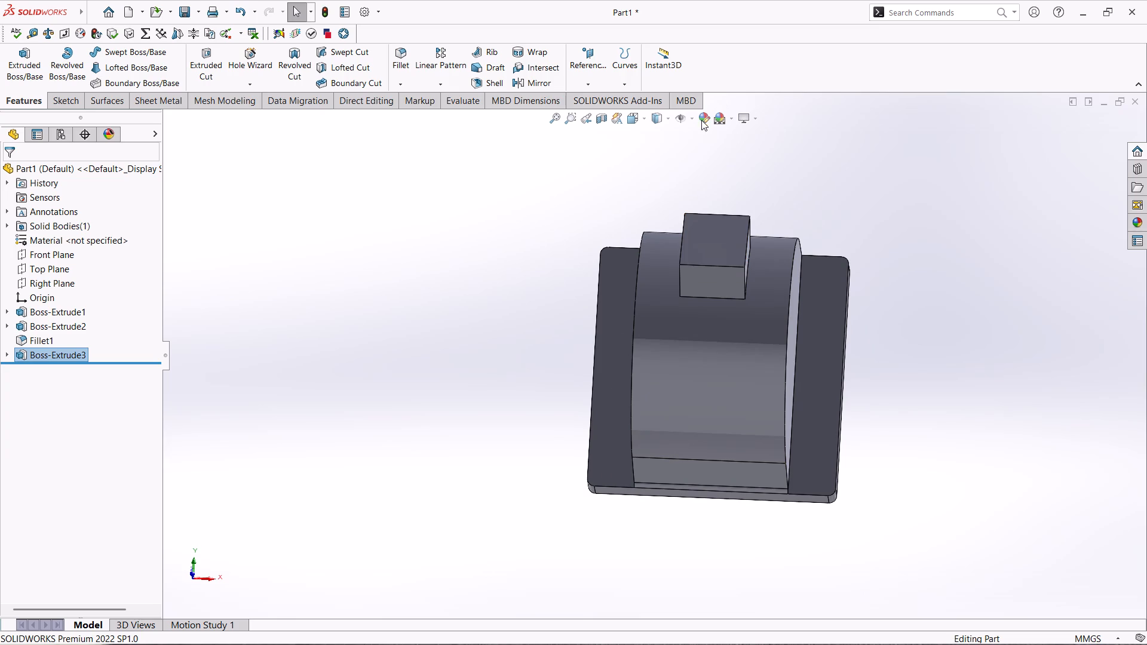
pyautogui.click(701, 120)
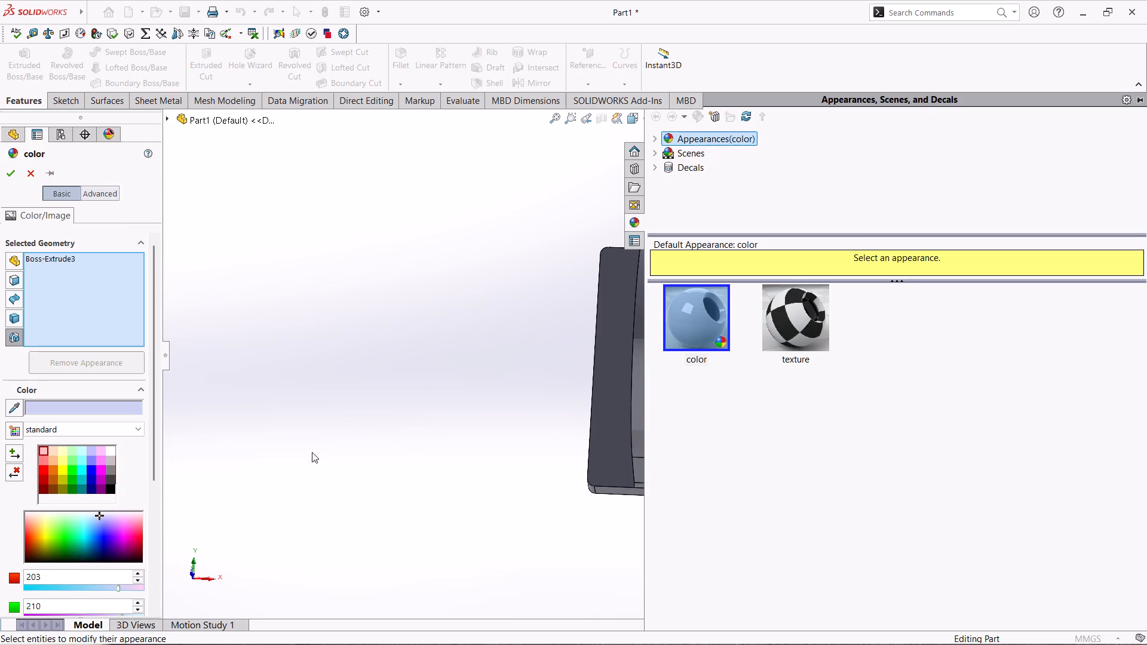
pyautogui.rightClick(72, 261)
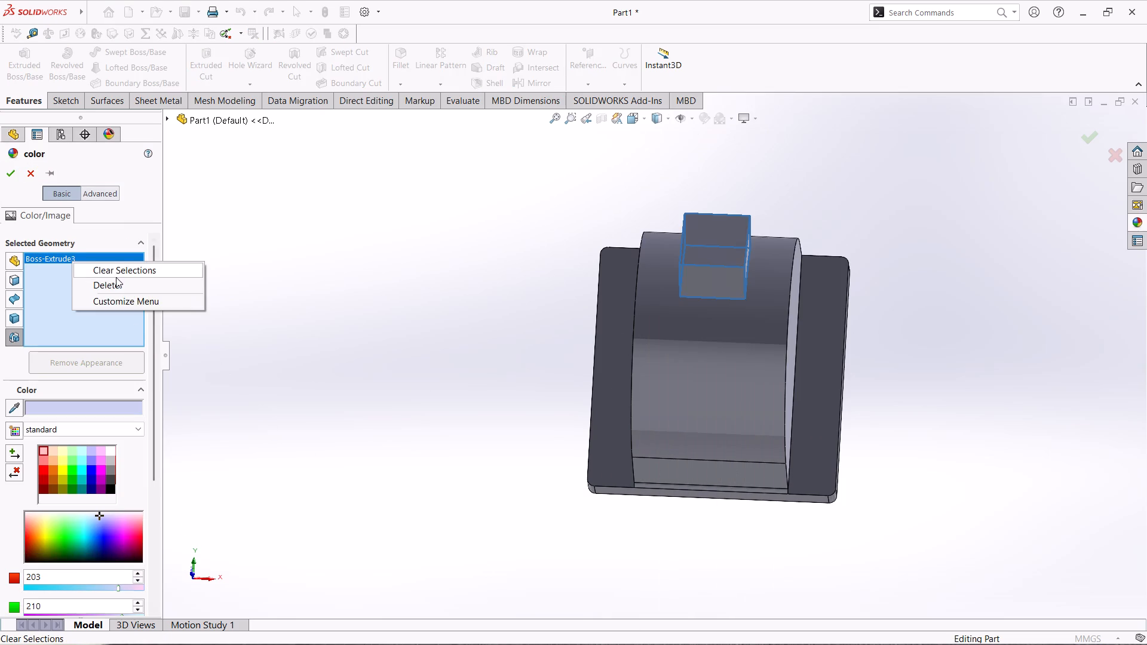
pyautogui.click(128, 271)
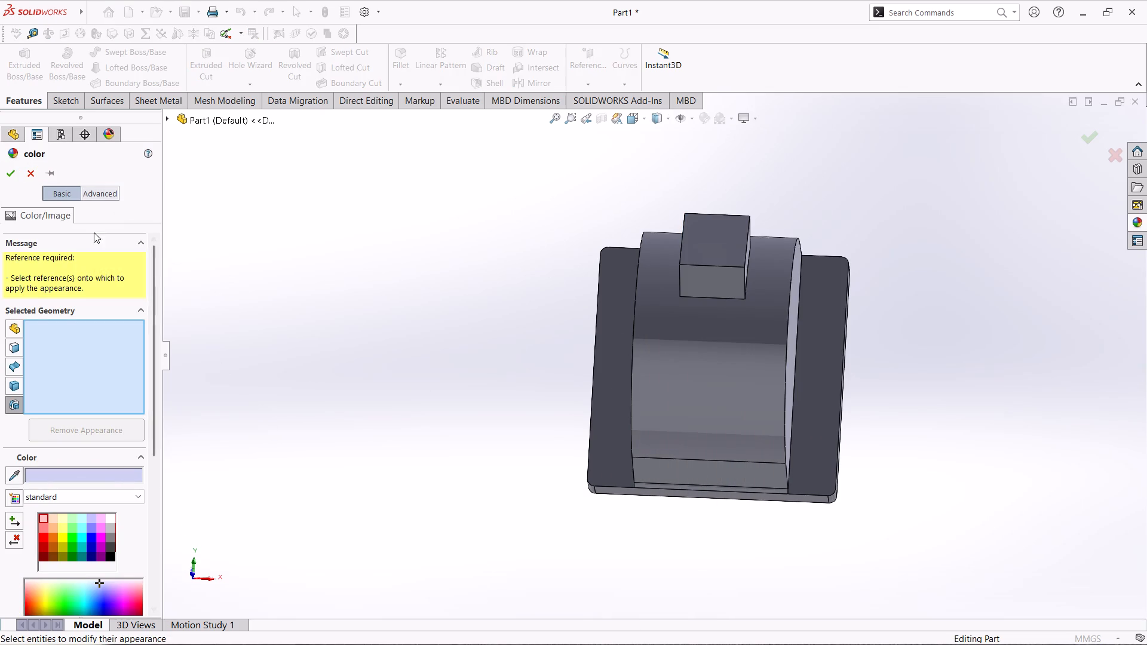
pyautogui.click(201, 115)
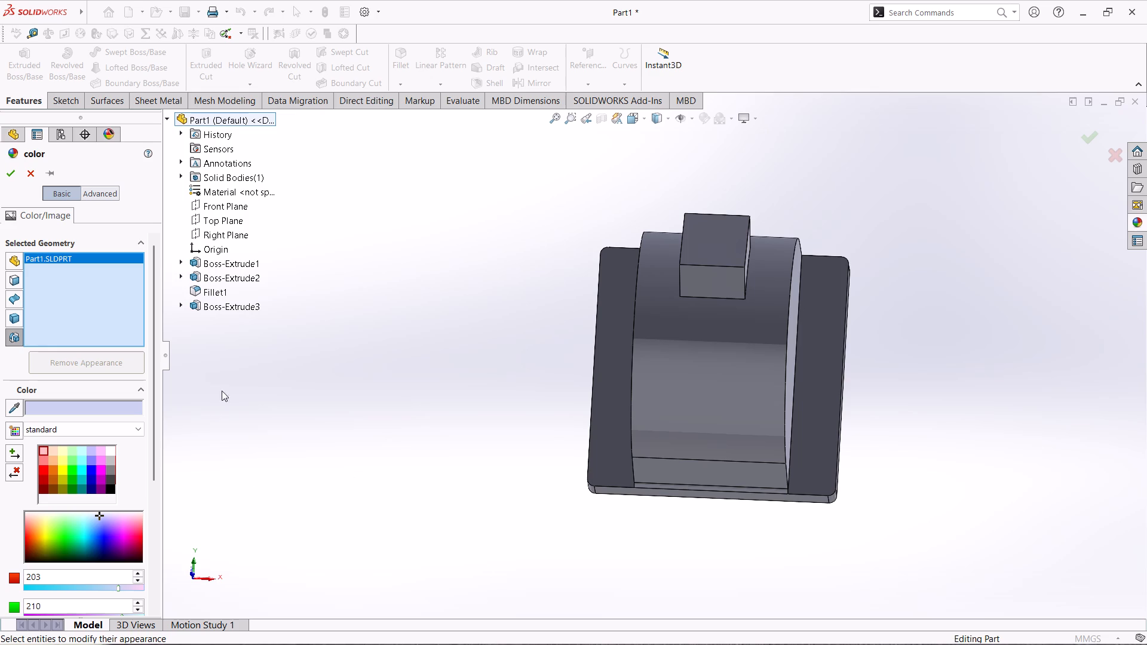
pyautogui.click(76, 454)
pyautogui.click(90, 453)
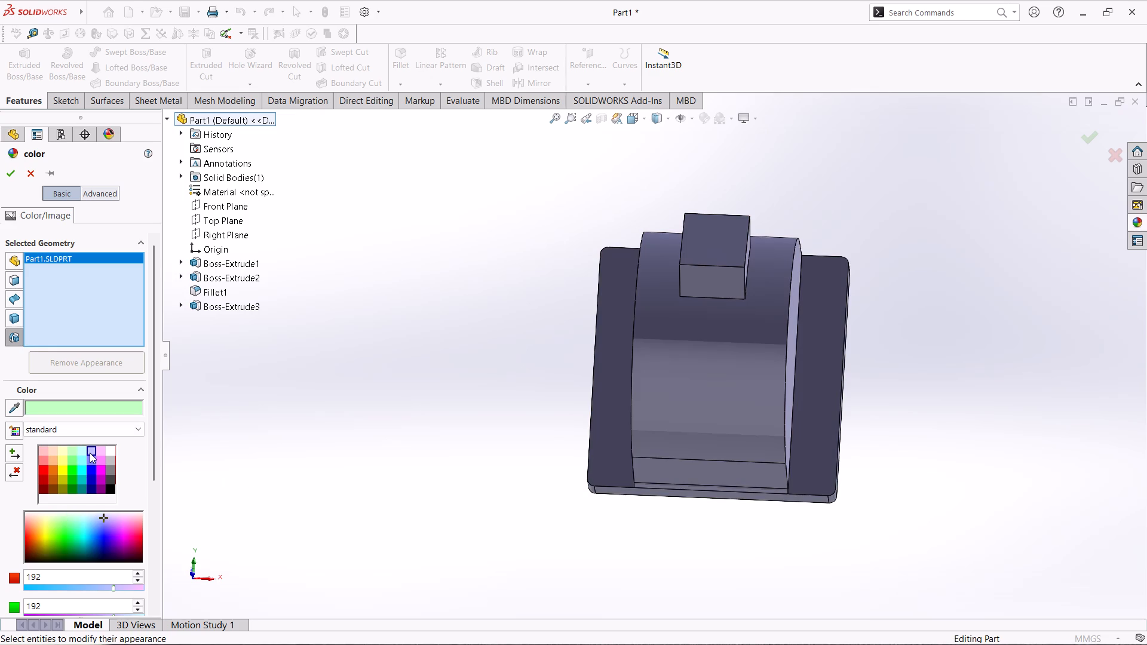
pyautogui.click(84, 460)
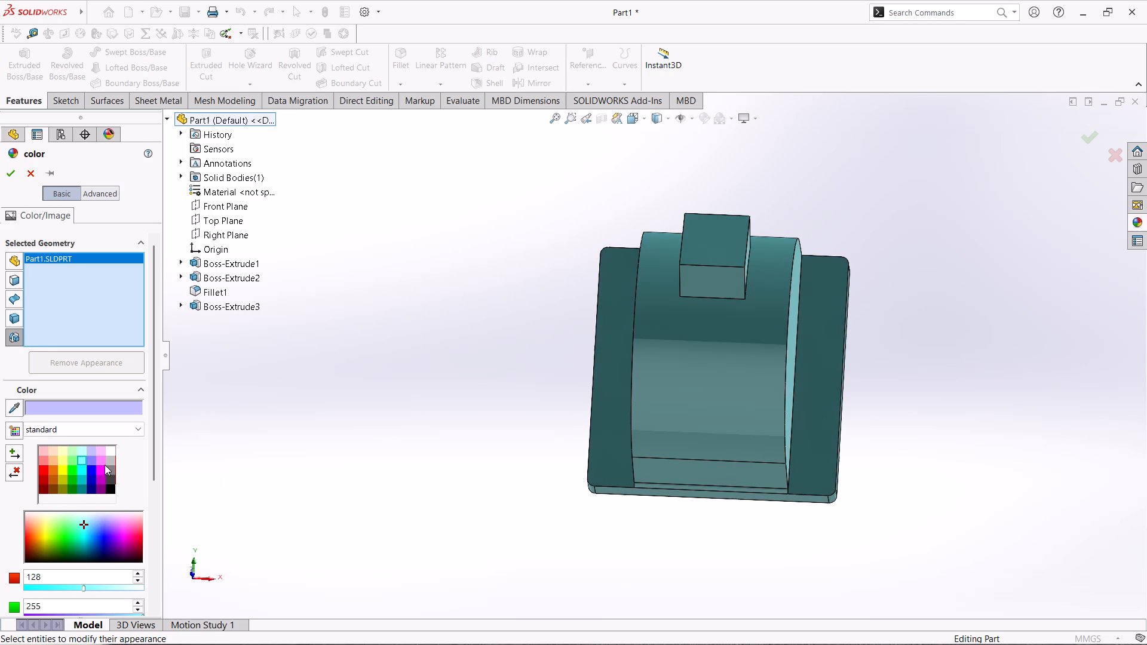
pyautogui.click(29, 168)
# Apply the cast iron appearance from the Metal > Iron appearance library to the whole part.
pyautogui.click(1141, 220)
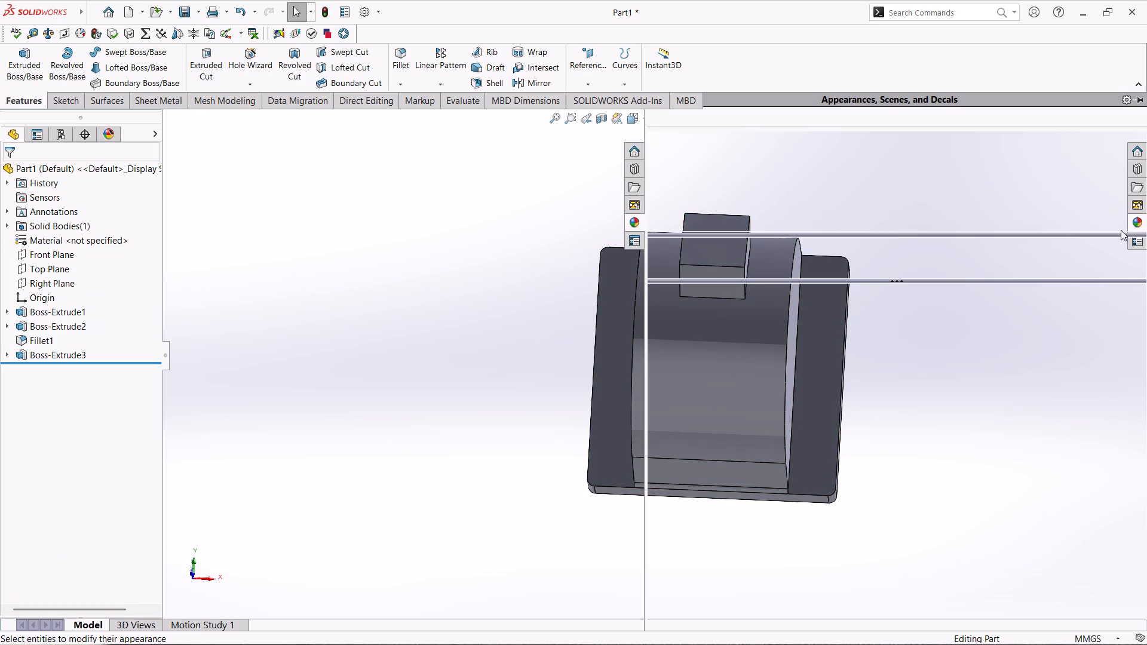
pyautogui.click(662, 140)
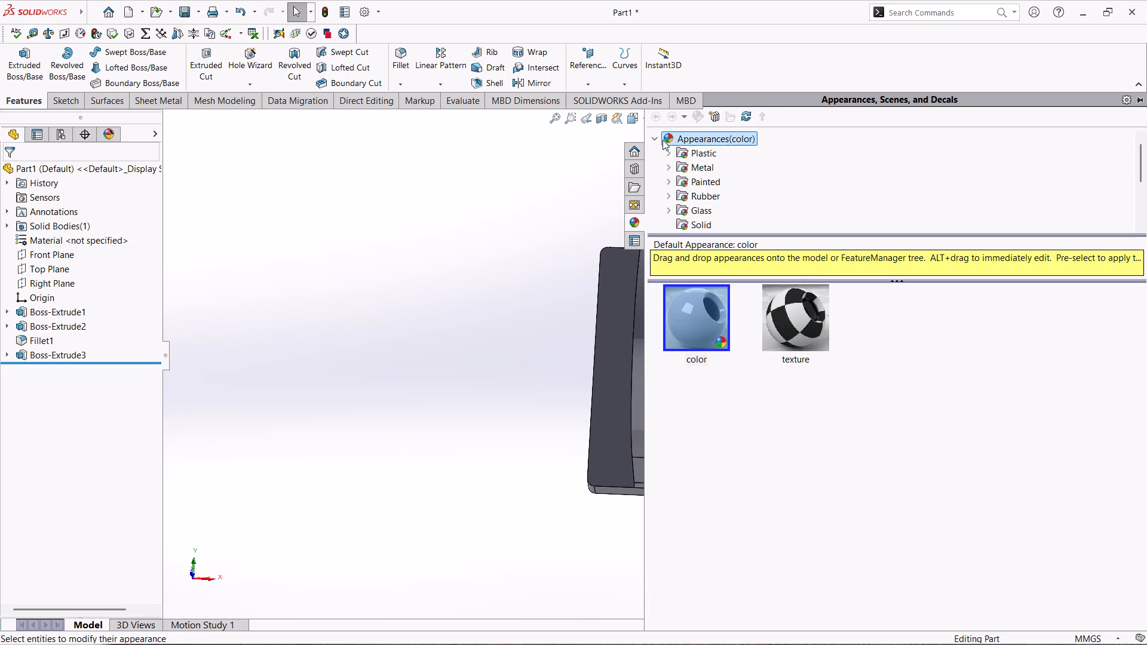
pyautogui.scroll(-2, 702, 196)
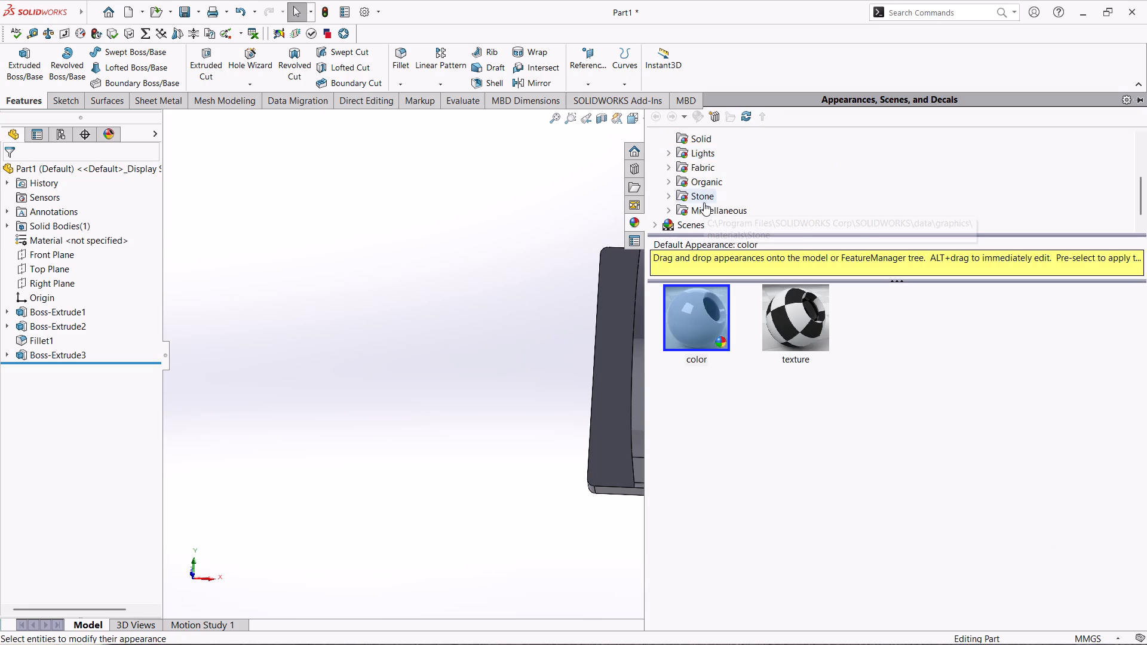
pyautogui.scroll(-2, 719, 201)
pyautogui.scroll(7, 719, 204)
pyautogui.click(713, 173)
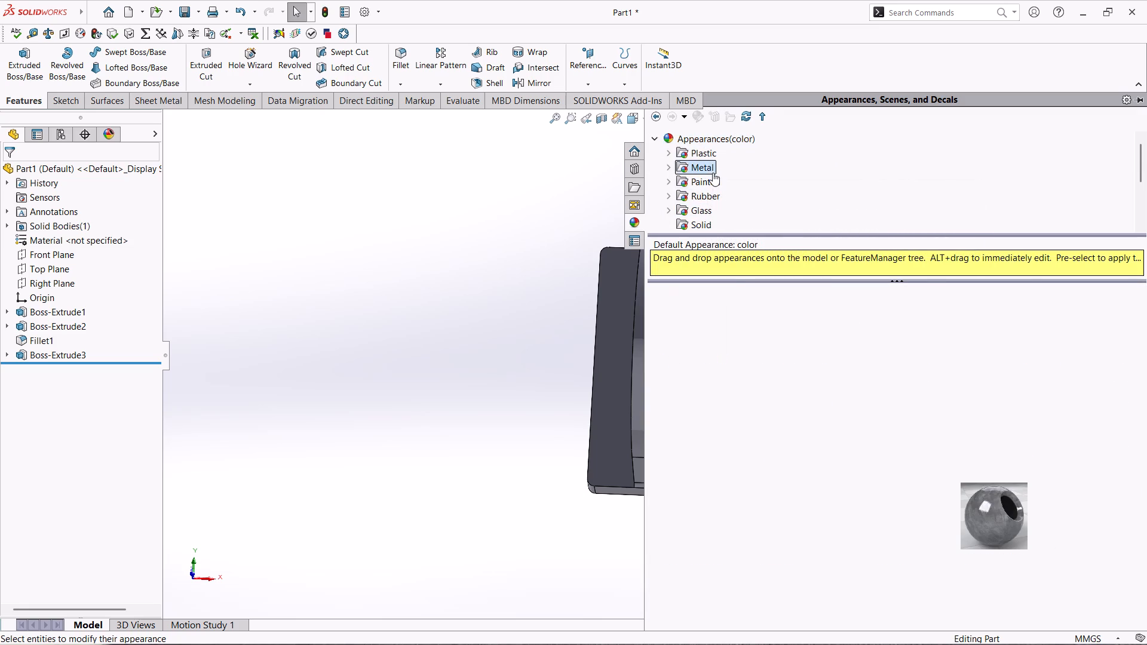
pyautogui.click(669, 168)
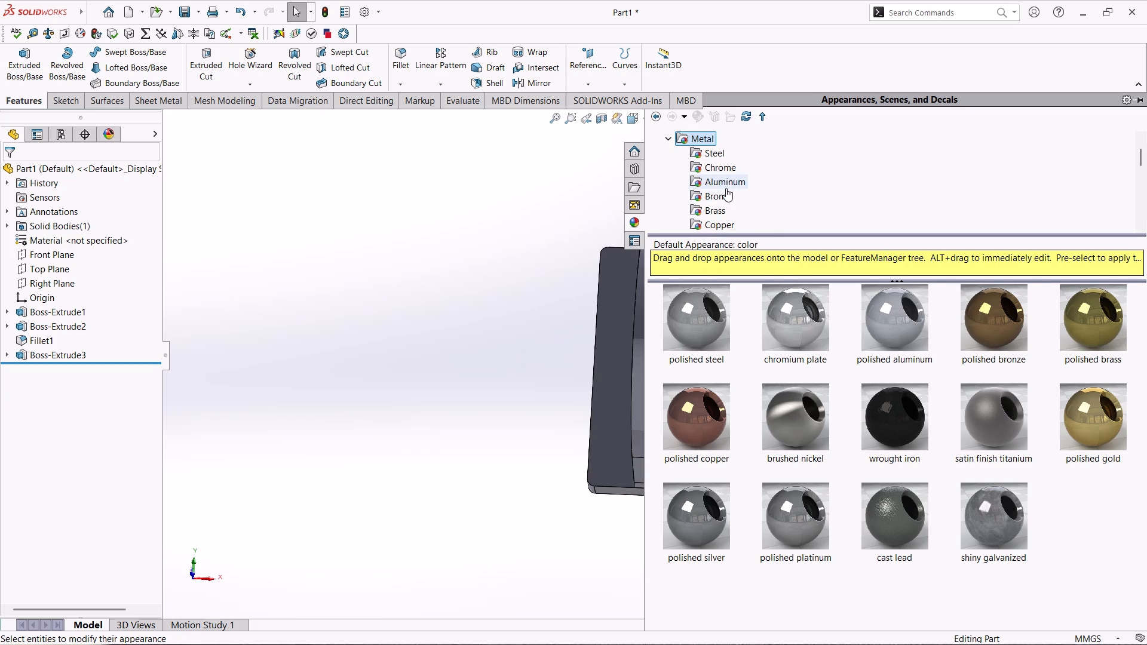
pyautogui.scroll(-2, 728, 189)
pyautogui.click(709, 198)
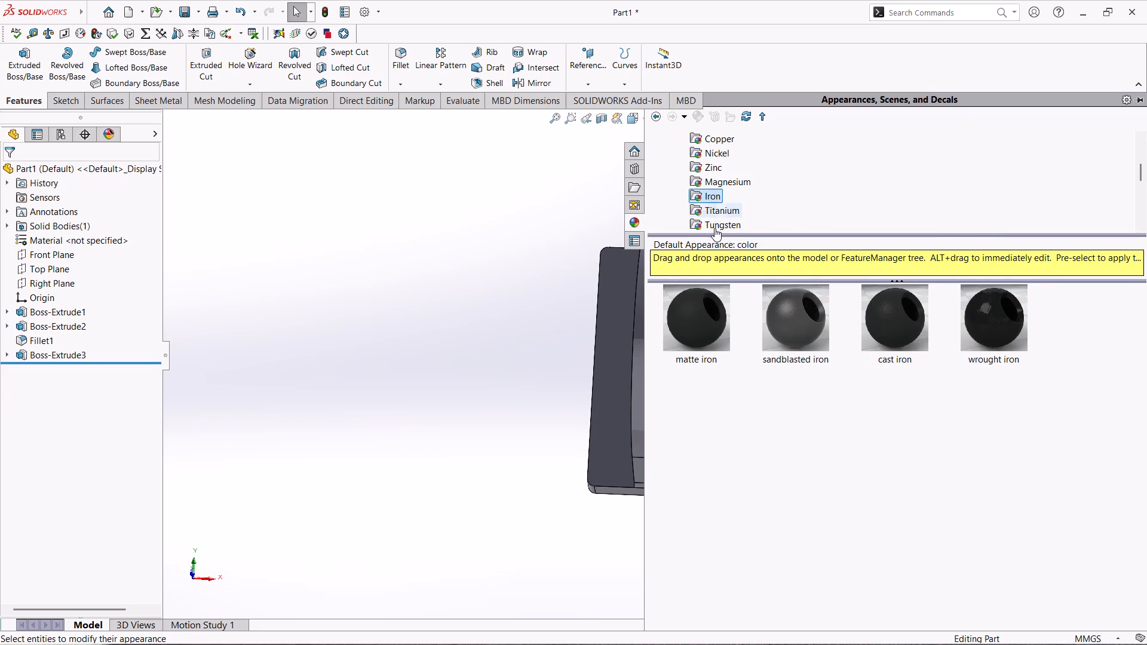
pyautogui.doubleClick(899, 332)
pyautogui.click(441, 471)
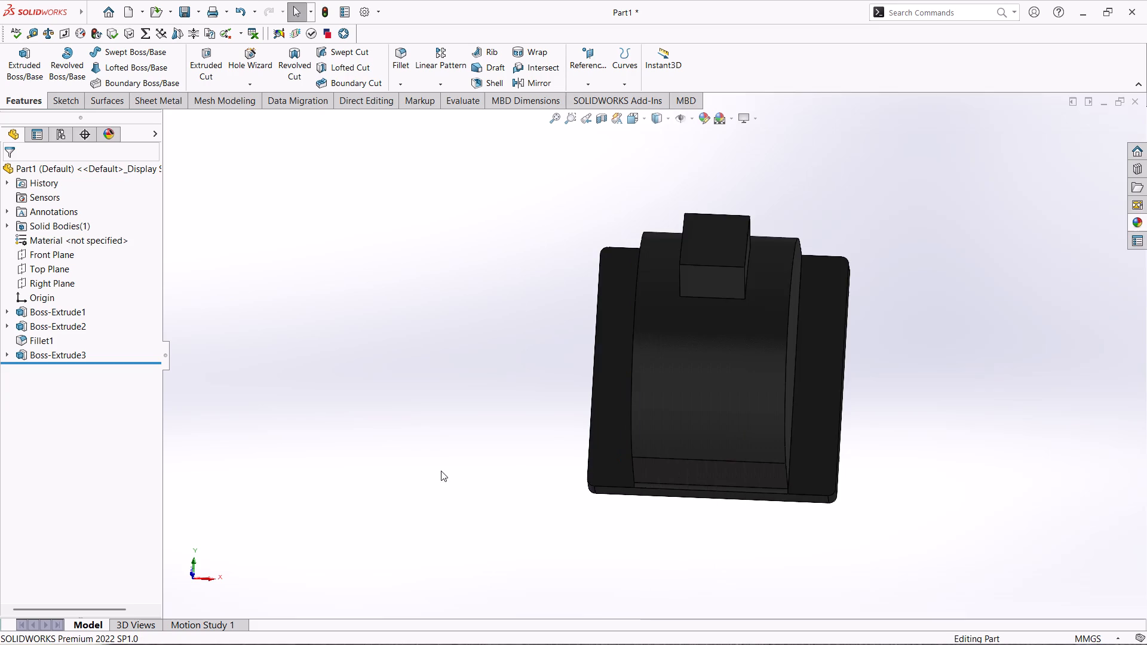
# Recolour the whole part's cast iron appearance with the bright cyan swatch from the standard palette.
pyautogui.scroll(-1, 957, 386)
pyautogui.moveTo(957, 386); pyautogui.dragTo(881, 423, button='middle')
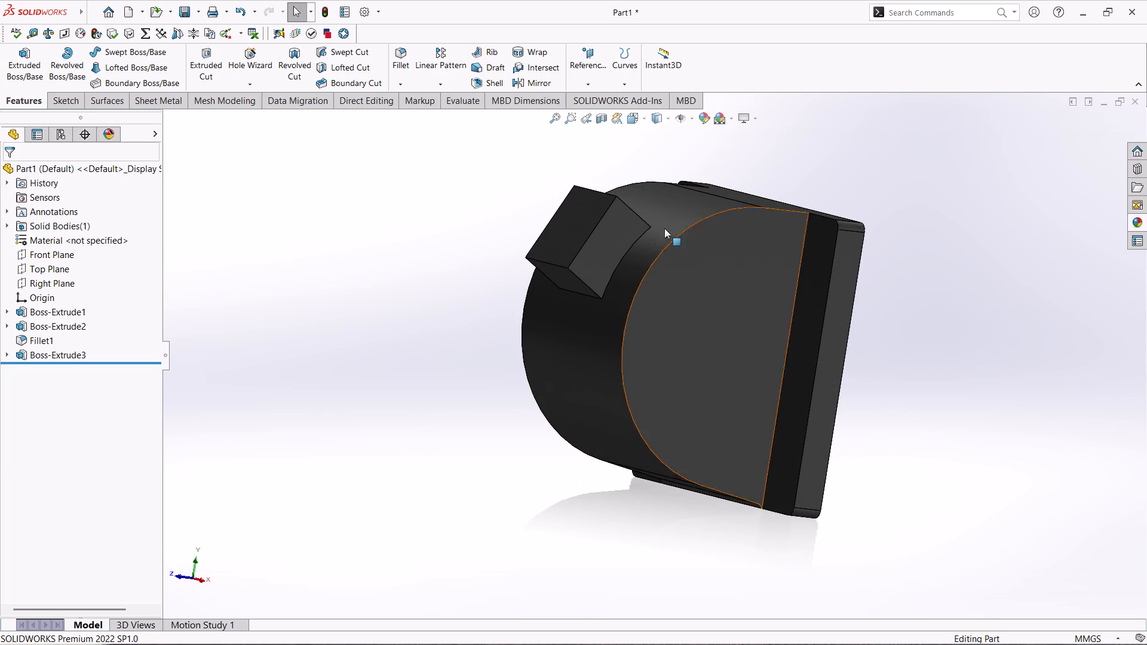
pyautogui.click(703, 124)
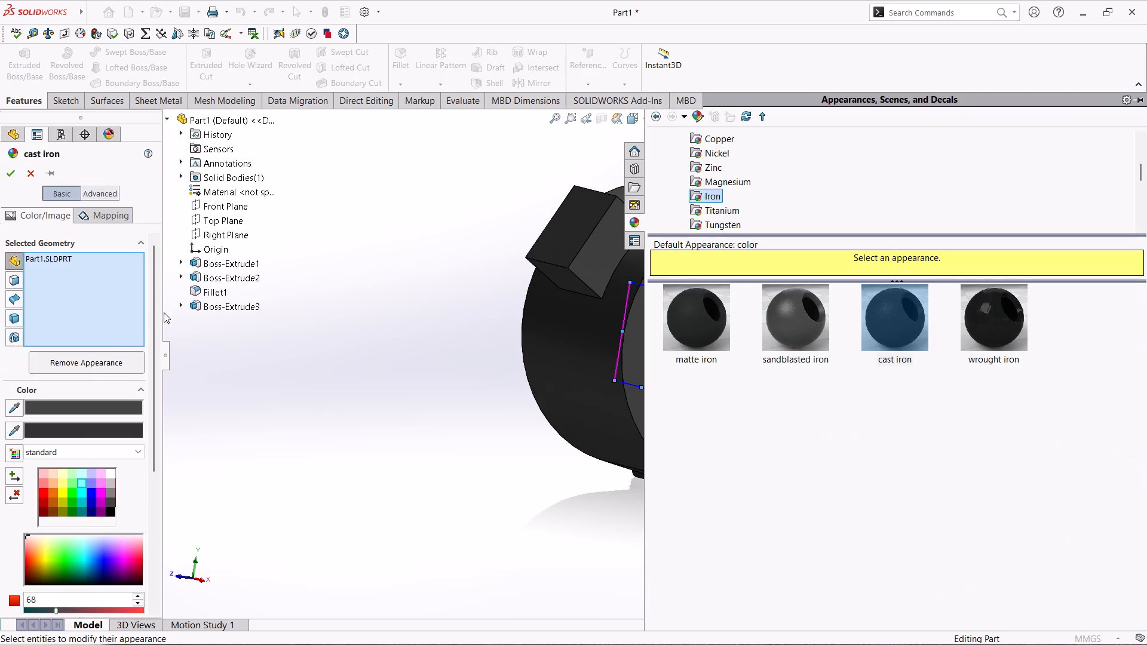
pyautogui.click(95, 484)
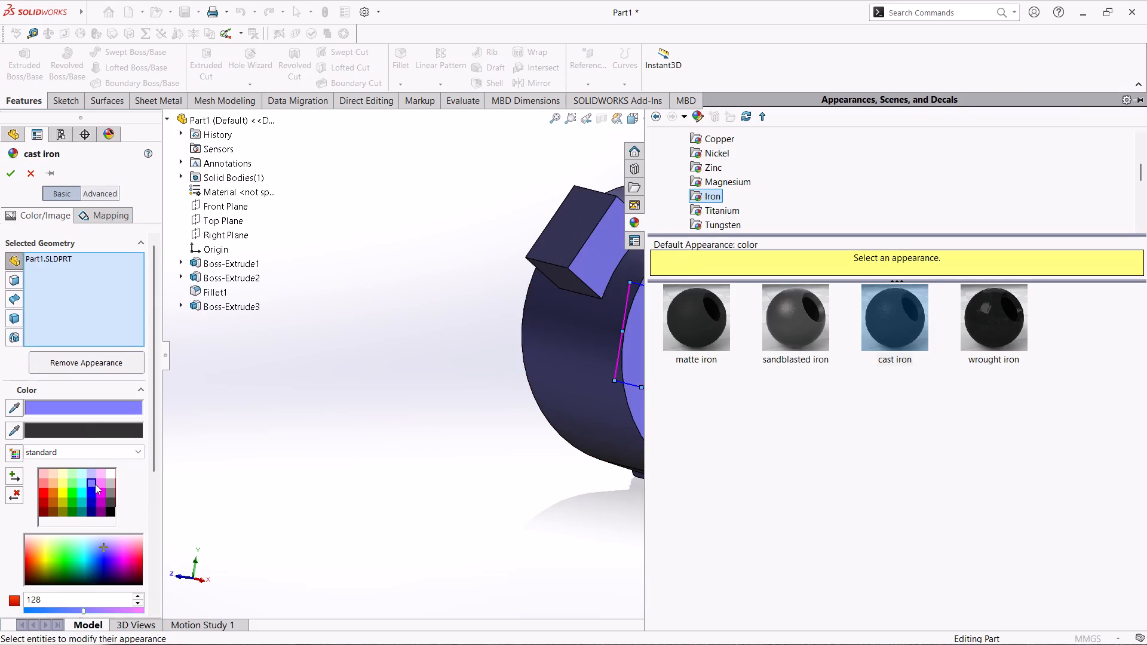
pyautogui.click(88, 477)
pyautogui.click(77, 476)
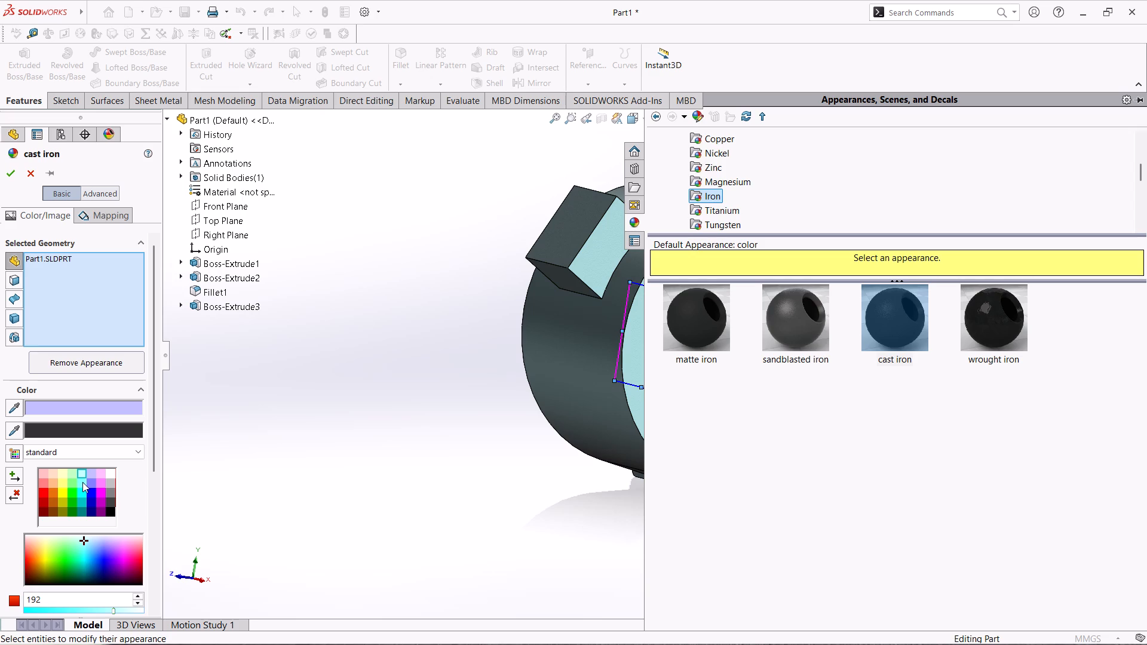
pyautogui.click(81, 481)
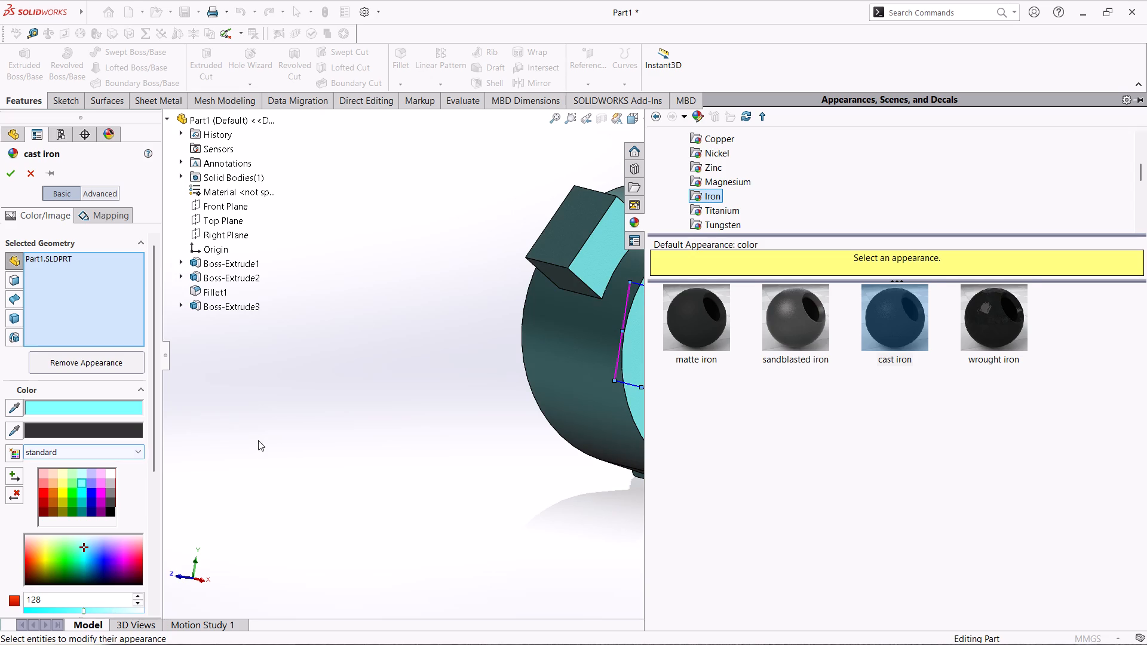
pyautogui.click(83, 494)
pyautogui.click(76, 500)
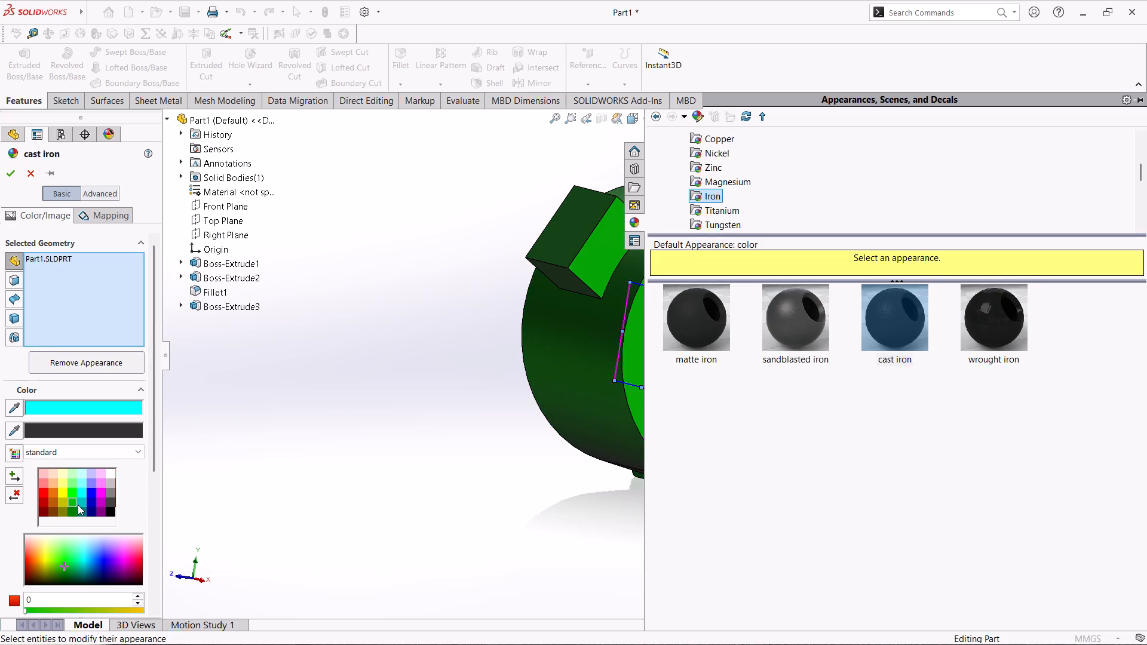
pyautogui.click(87, 502)
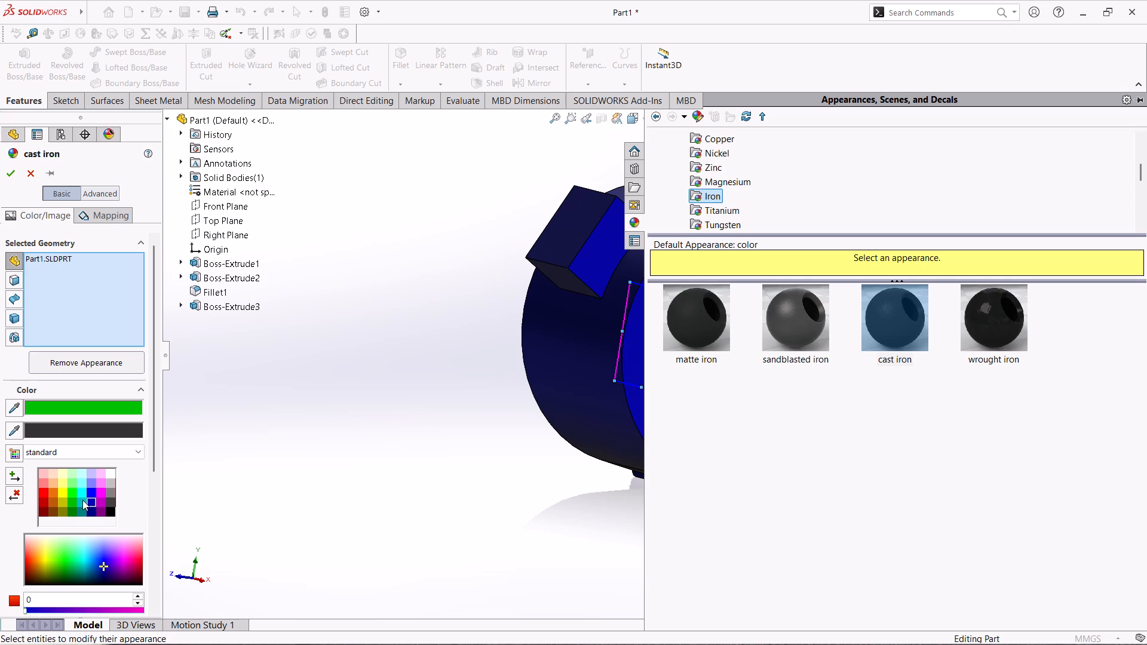
pyautogui.click(82, 500)
pyautogui.click(82, 506)
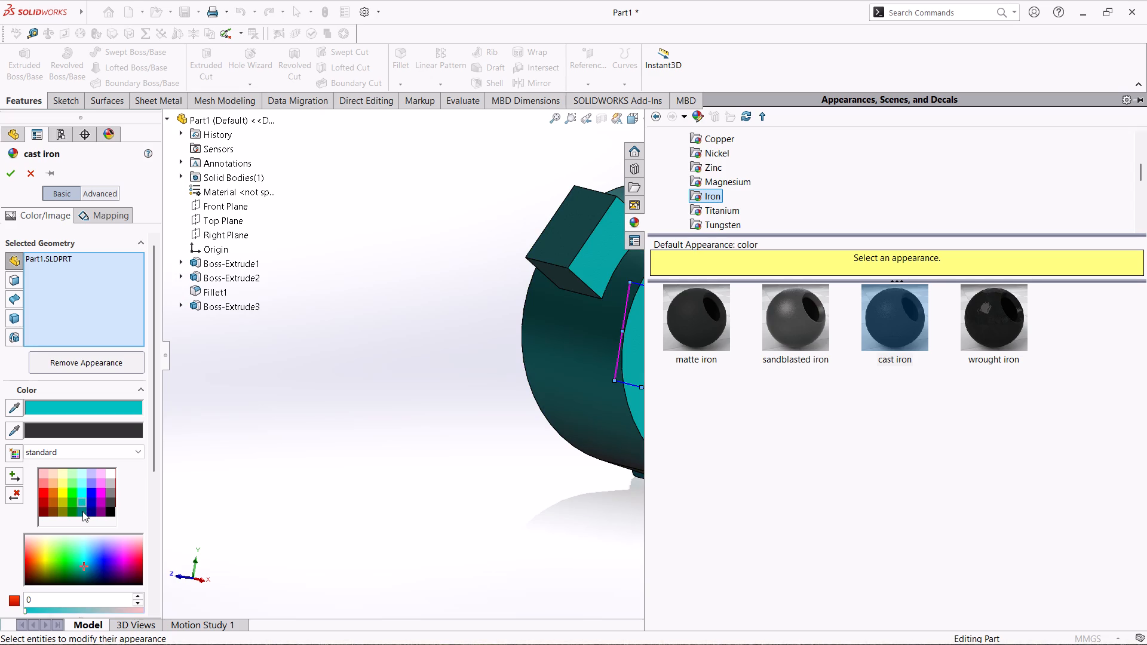
pyautogui.click(82, 511)
pyautogui.click(79, 493)
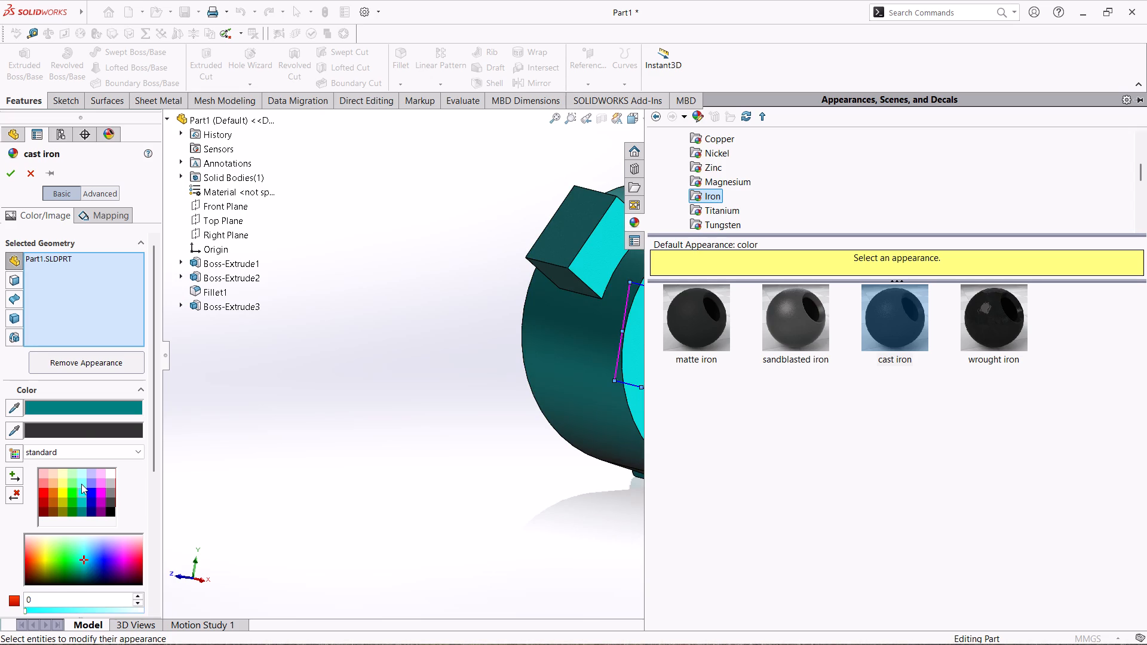
pyautogui.click(8, 177)
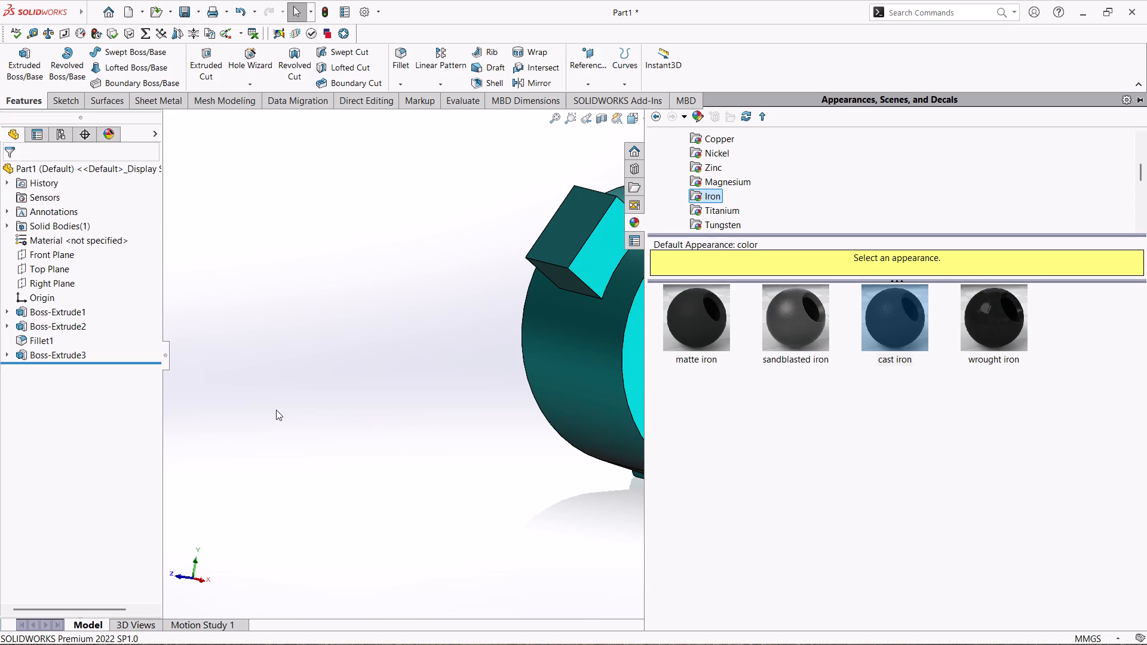
pyautogui.click(409, 420)
# Fillet the four corner edges of the inclined block with an 8 mm symmetric radius.
pyautogui.moveTo(1042, 360); pyautogui.dragTo(1059, 337, button='middle')
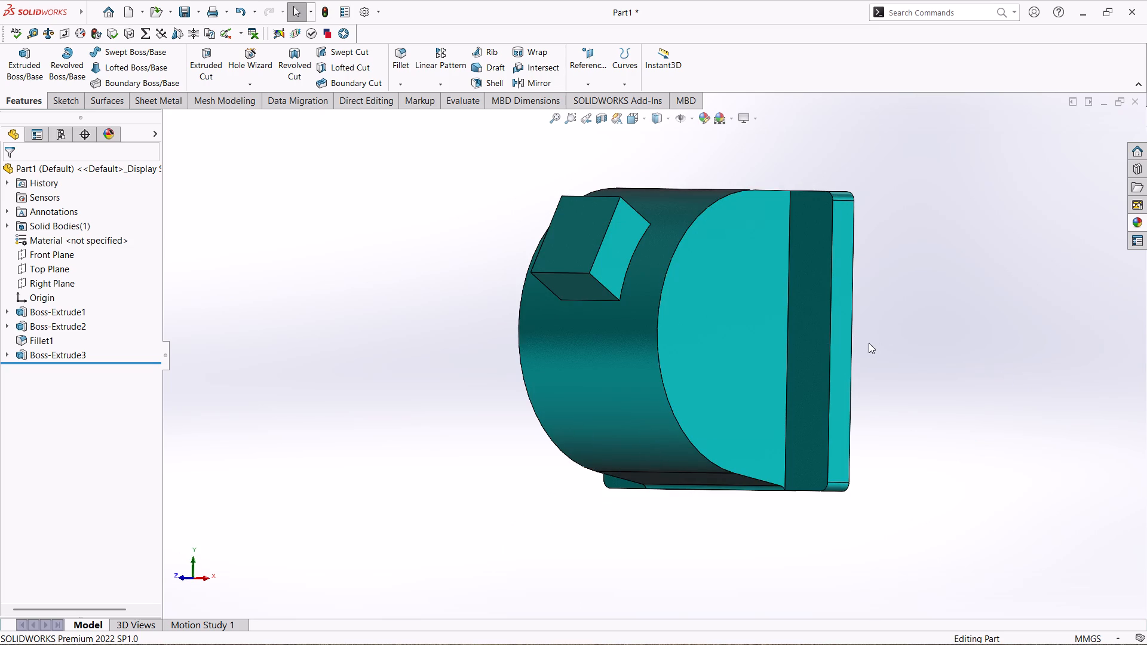
pyautogui.moveTo(939, 314); pyautogui.dragTo(924, 363, button='middle')
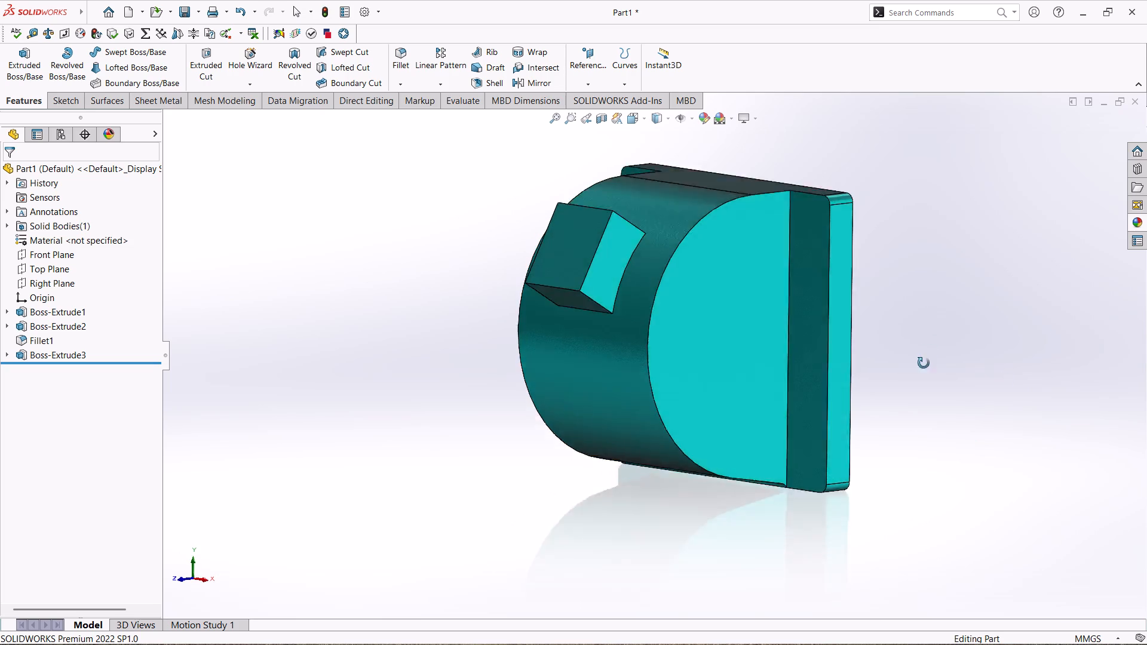
pyautogui.moveTo(924, 363); pyautogui.dragTo(974, 418, button='middle')
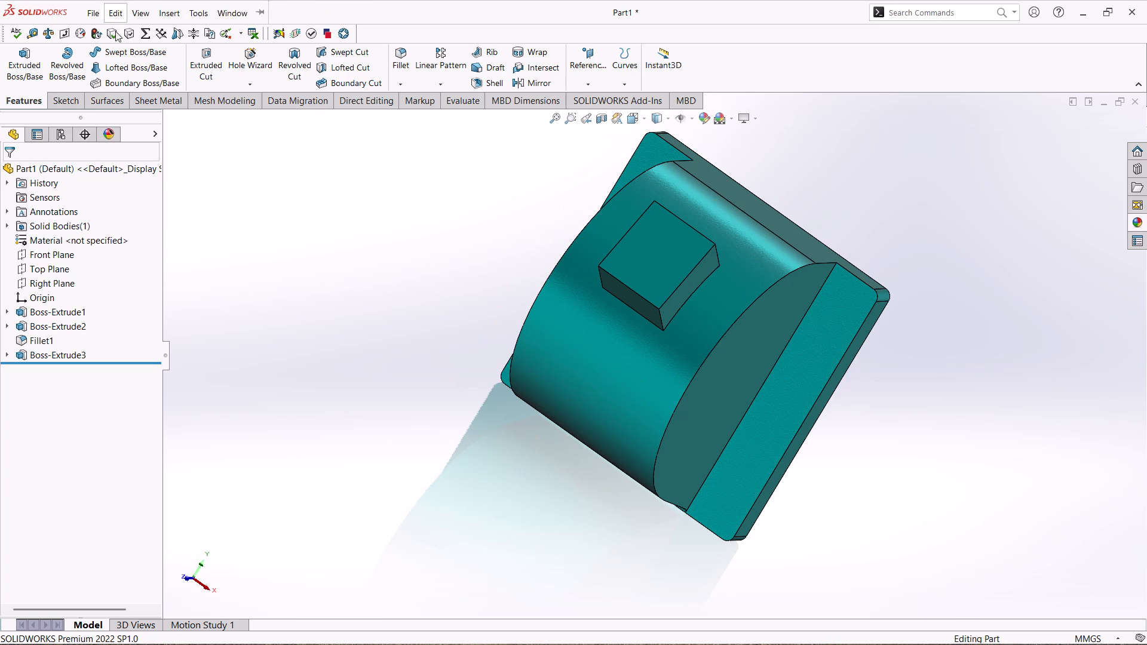
pyautogui.click(401, 59)
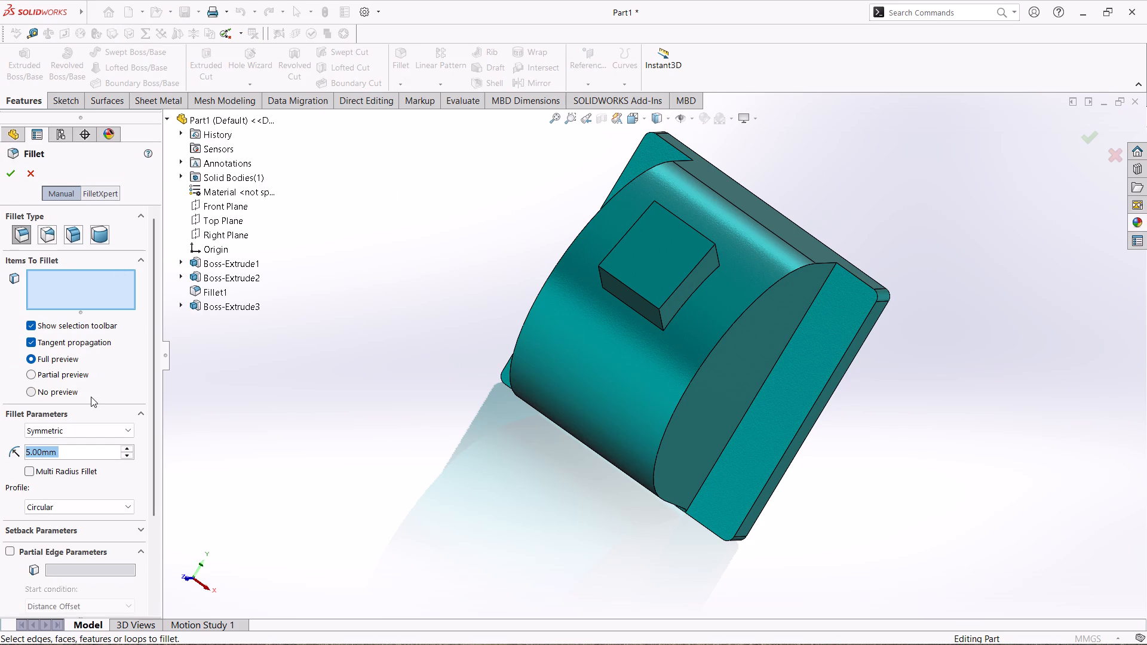
pyautogui.press('8')
pyautogui.press('Return')
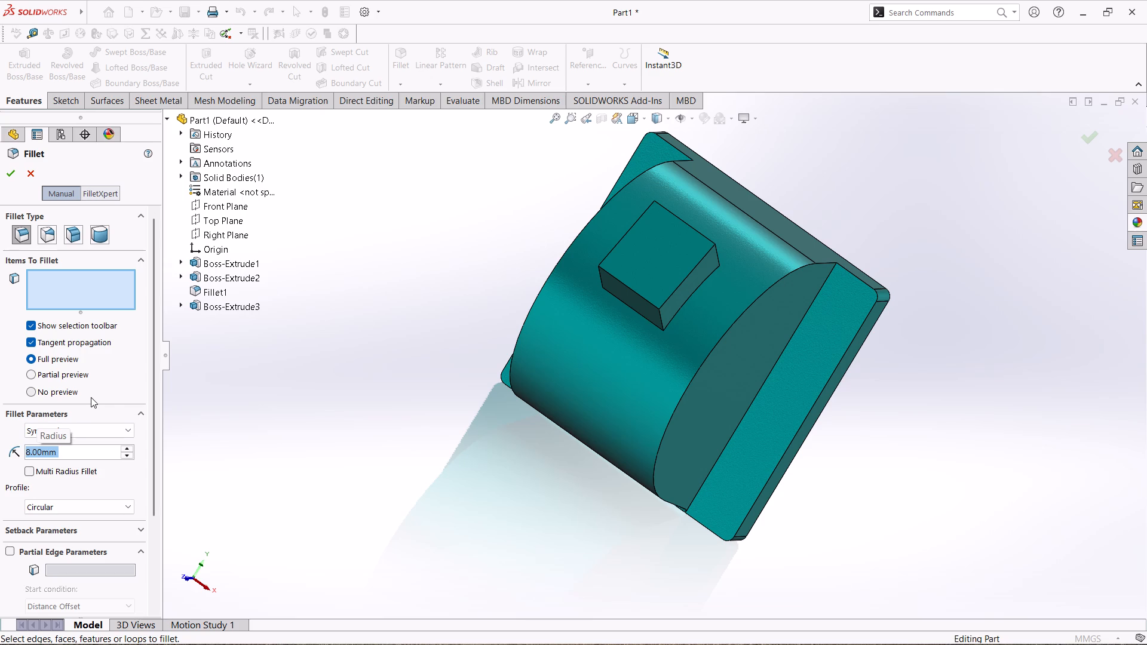
pyautogui.click(660, 320)
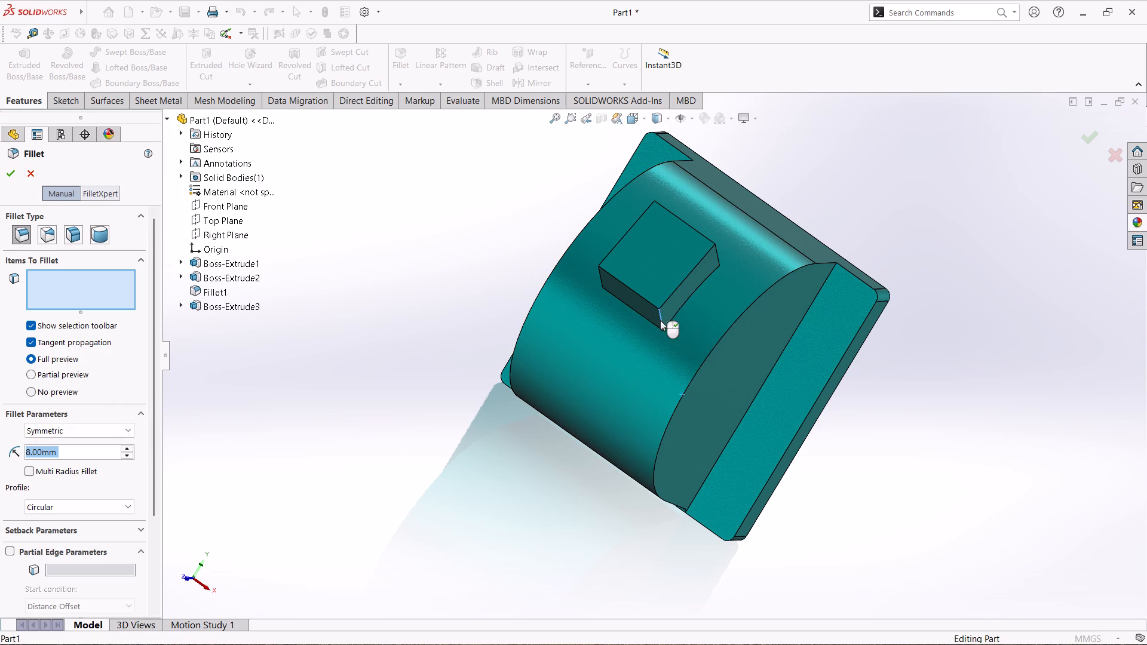
pyautogui.click(695, 286)
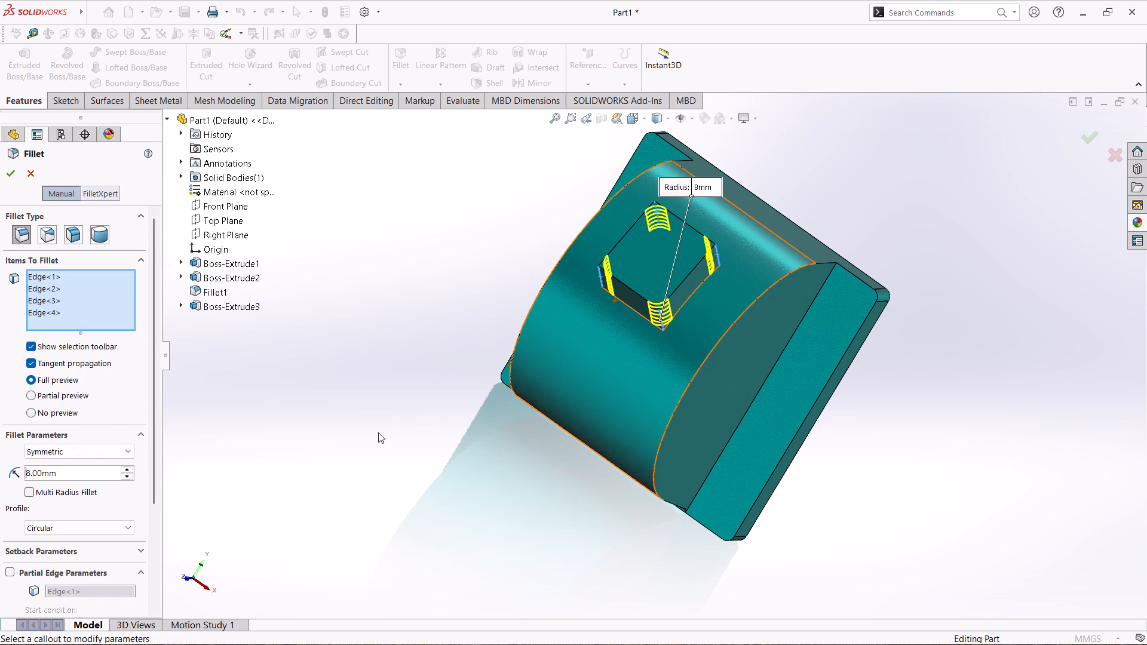
pyautogui.click(17, 178)
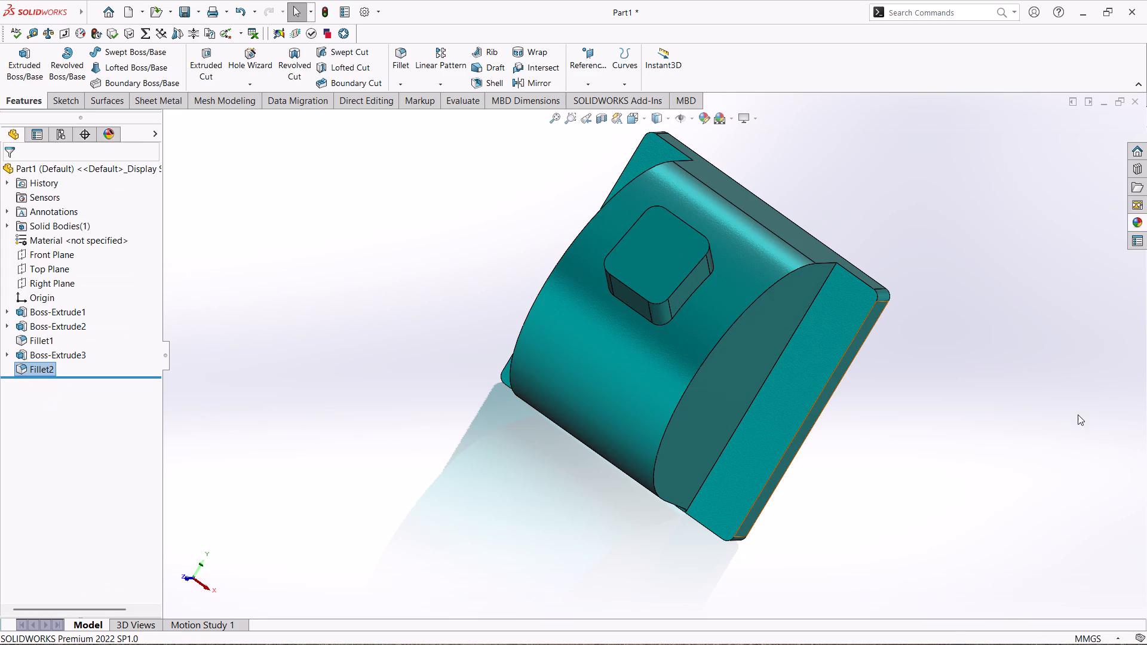
# Examine the inclined block's rounded corners and the surrounding housing from several angles.
pyautogui.moveTo(1084, 414); pyautogui.dragTo(1045, 492, button='middle')
pyautogui.moveTo(898, 473); pyautogui.dragTo(925, 431, button='middle')
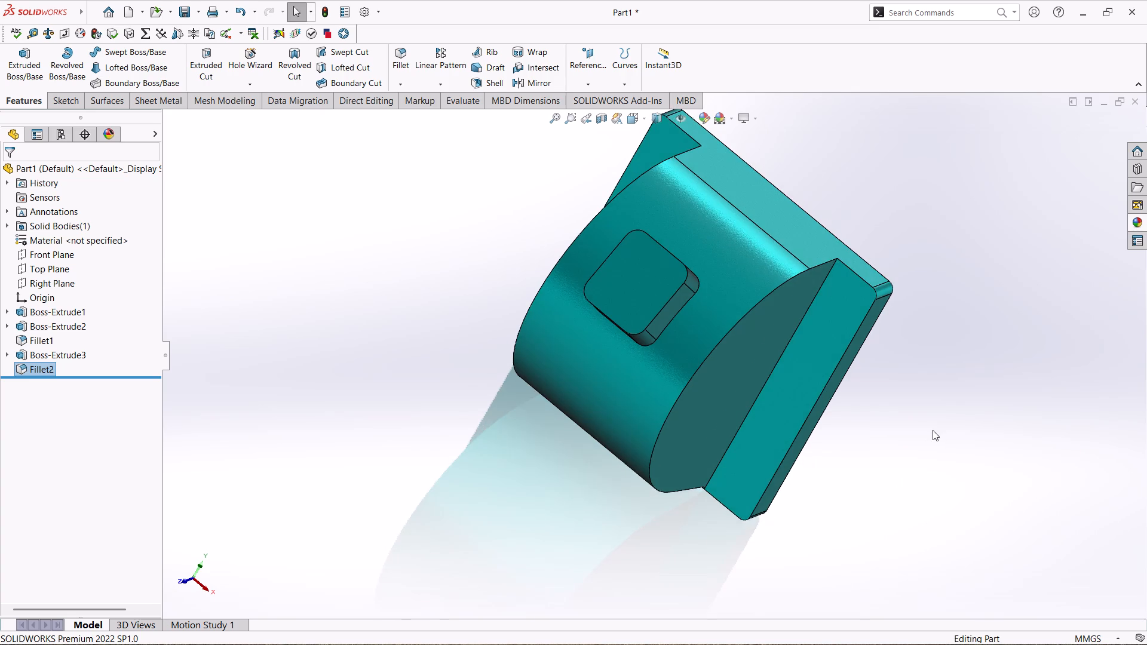
pyautogui.scroll(3, 930, 430)
pyautogui.scroll(-3, 855, 443)
pyautogui.scroll(2, 560, 350)
pyautogui.scroll(-3, 628, 178)
pyautogui.scroll(1, 405, 330)
pyautogui.scroll(2, 471, 325)
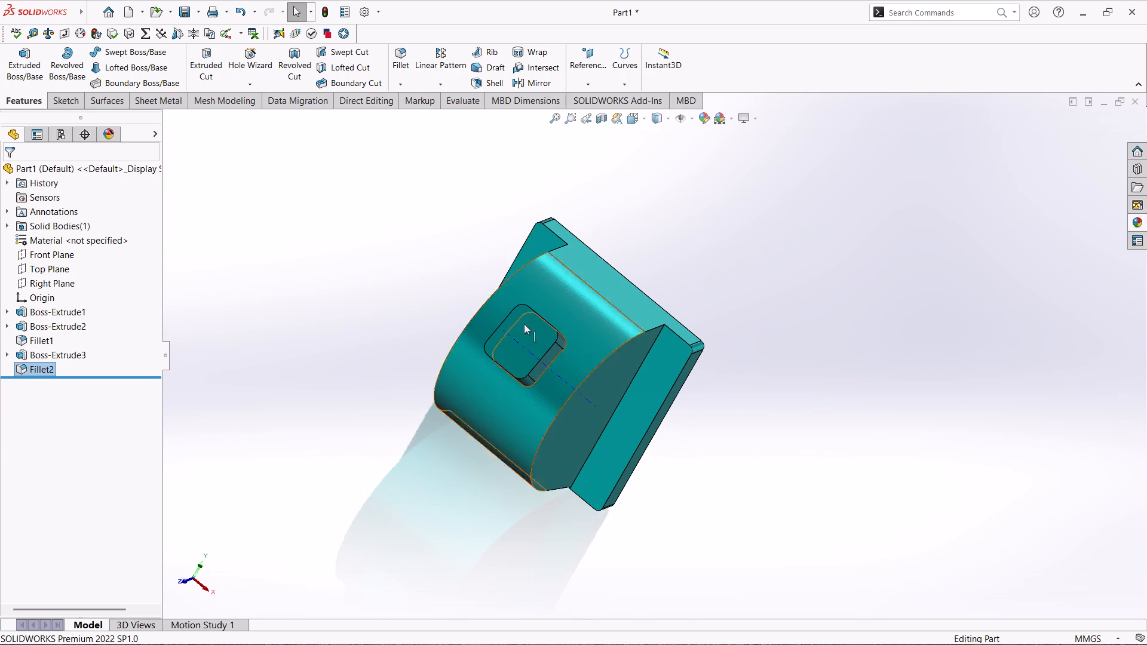
pyautogui.moveTo(792, 317); pyautogui.dragTo(833, 290, button='middle')
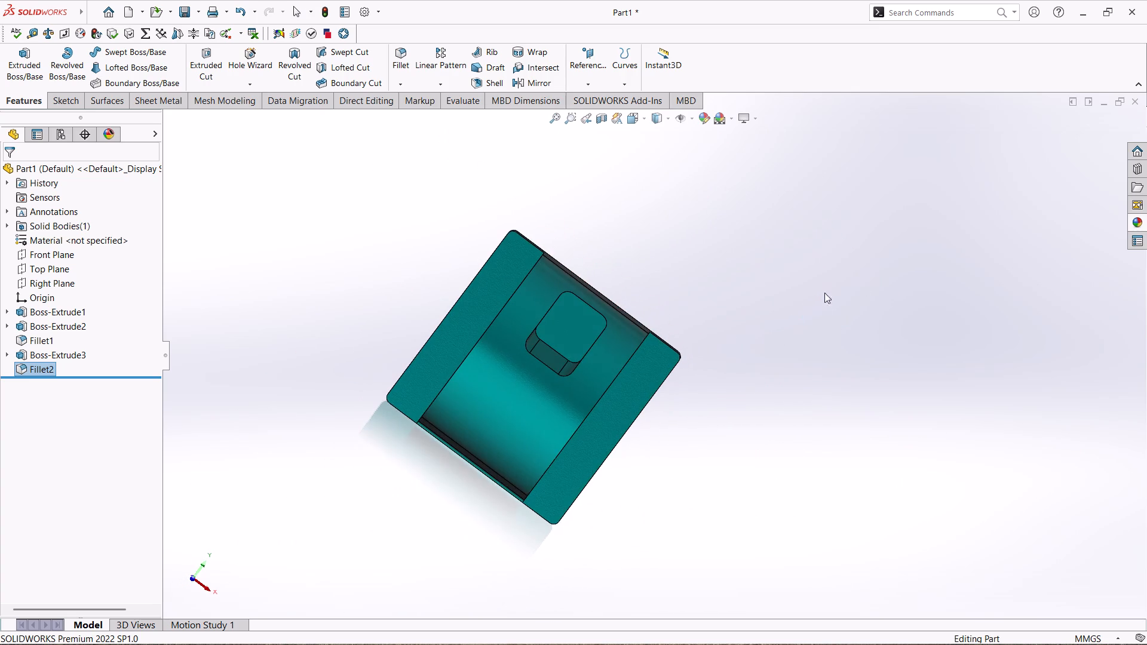
pyautogui.moveTo(805, 324); pyautogui.dragTo(769, 343, button='middle')
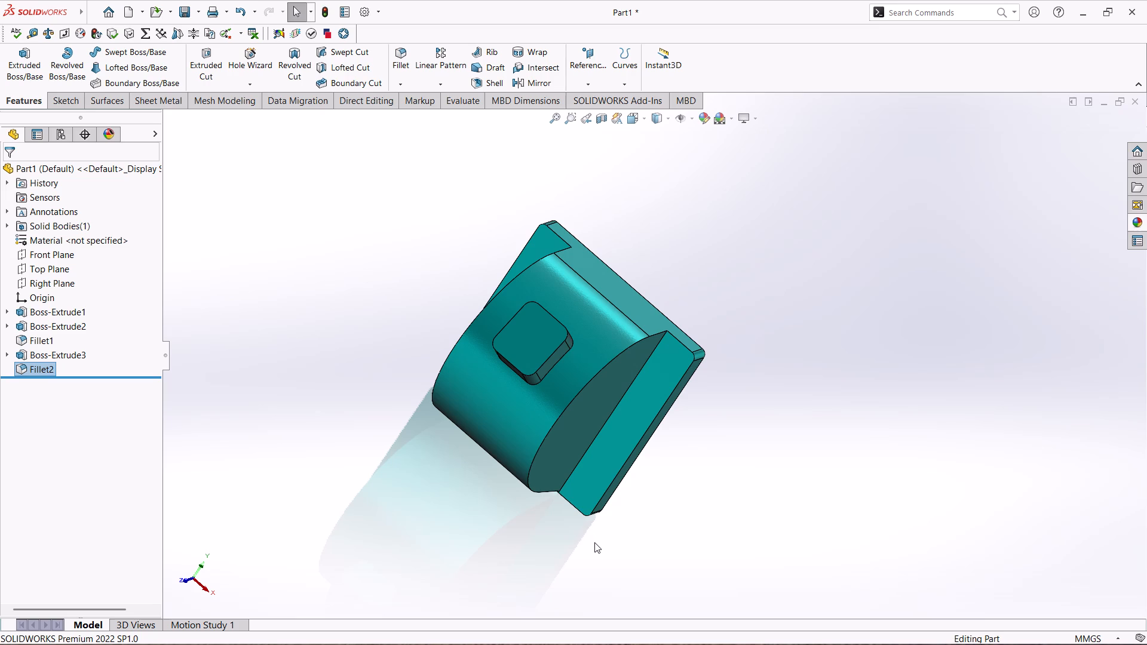
pyautogui.rightClick(598, 551)
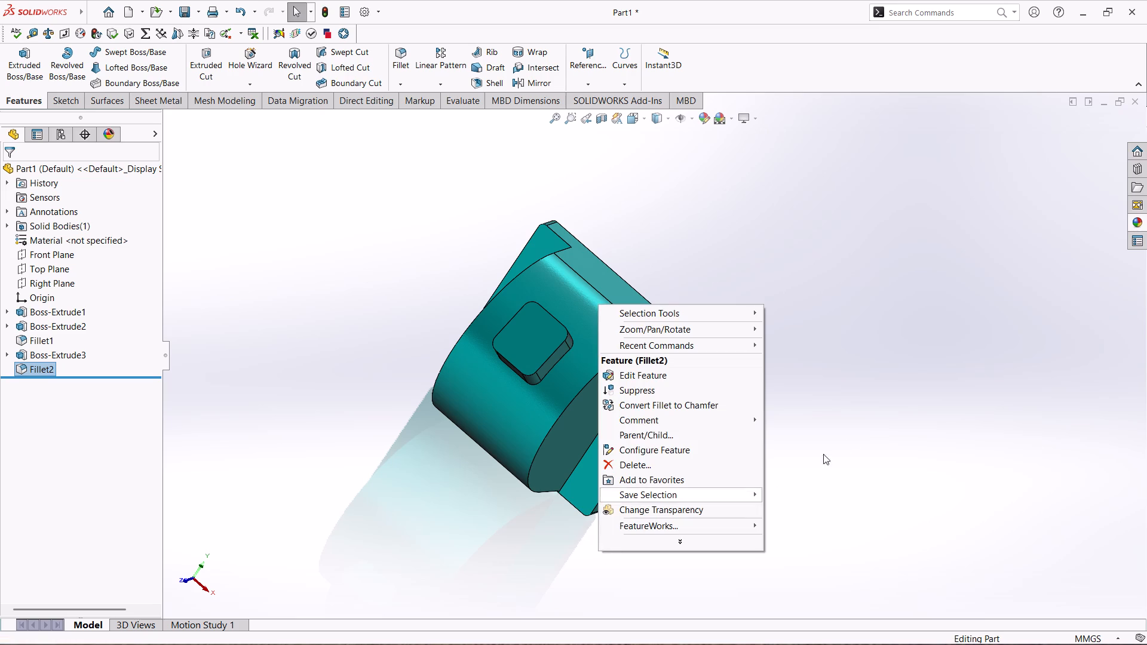
pyautogui.click(958, 372)
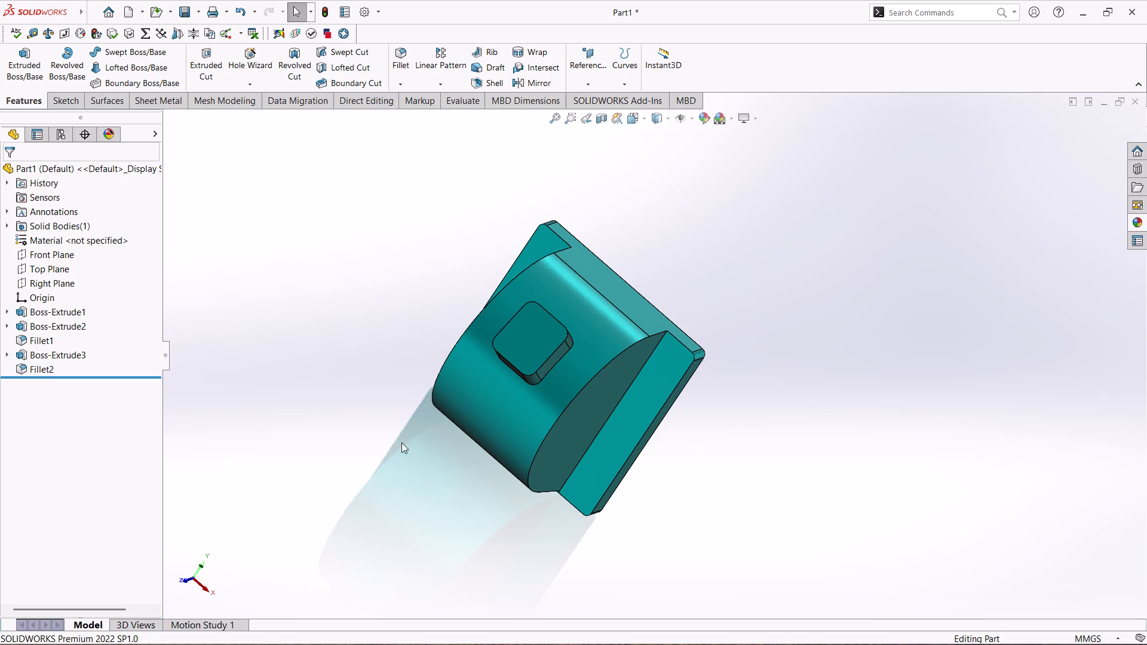
pyautogui.click(305, 404)
# Start a sketch on the Right Plane and draw a construction circle of about 50 mm radius centred on the origin.
pyautogui.click(63, 279)
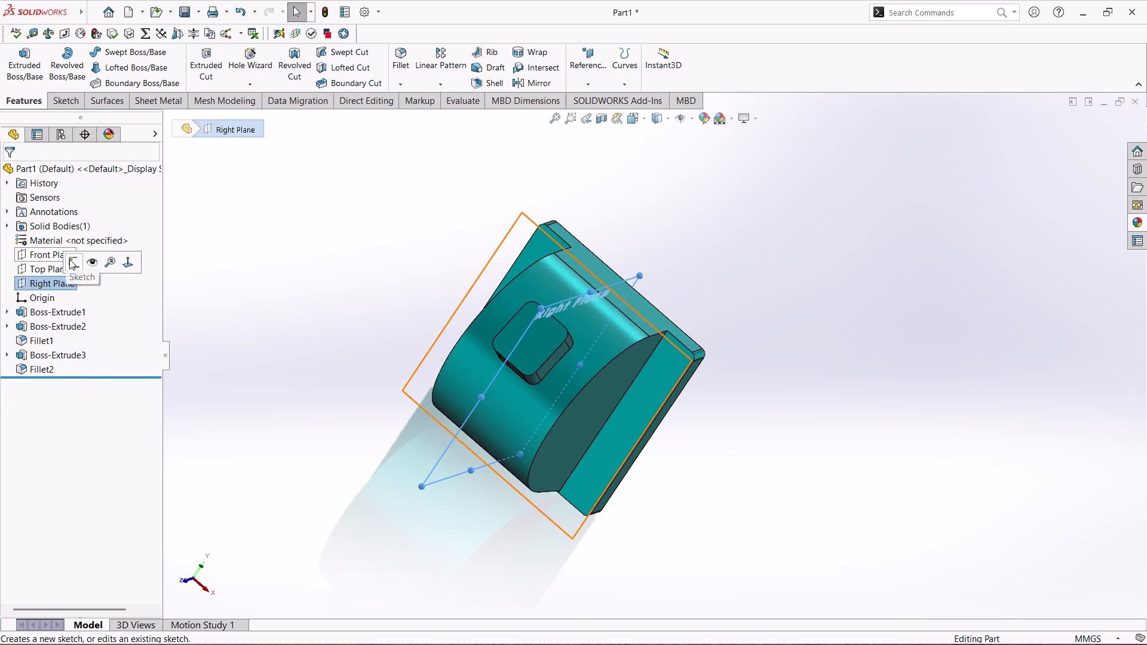
pyautogui.click(69, 259)
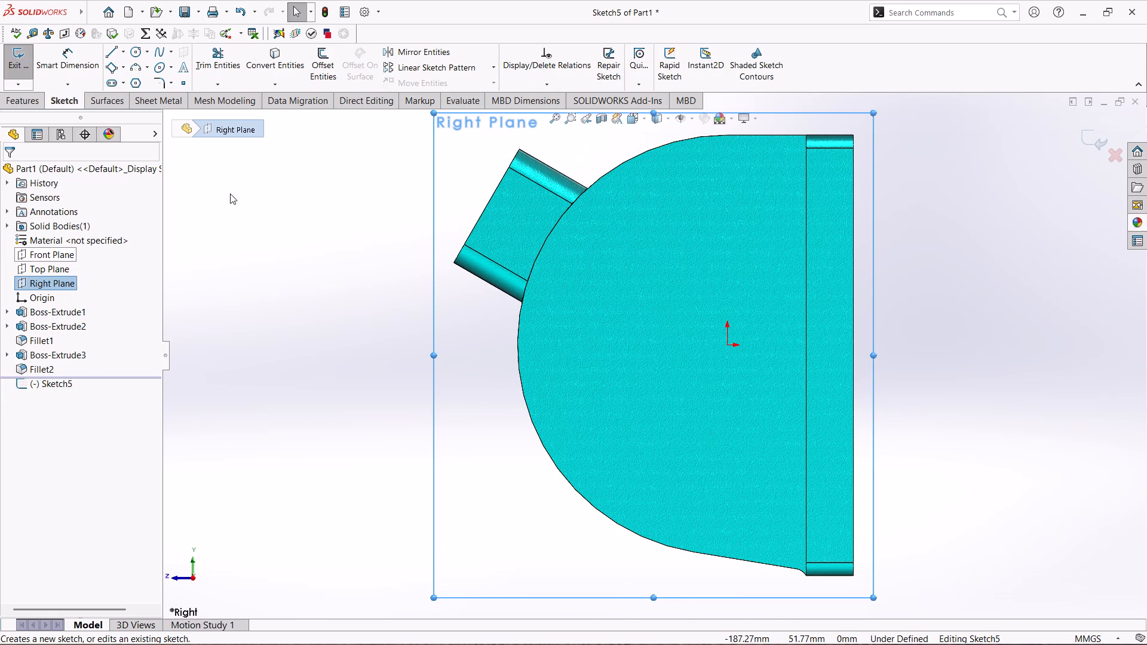
pyautogui.click(131, 55)
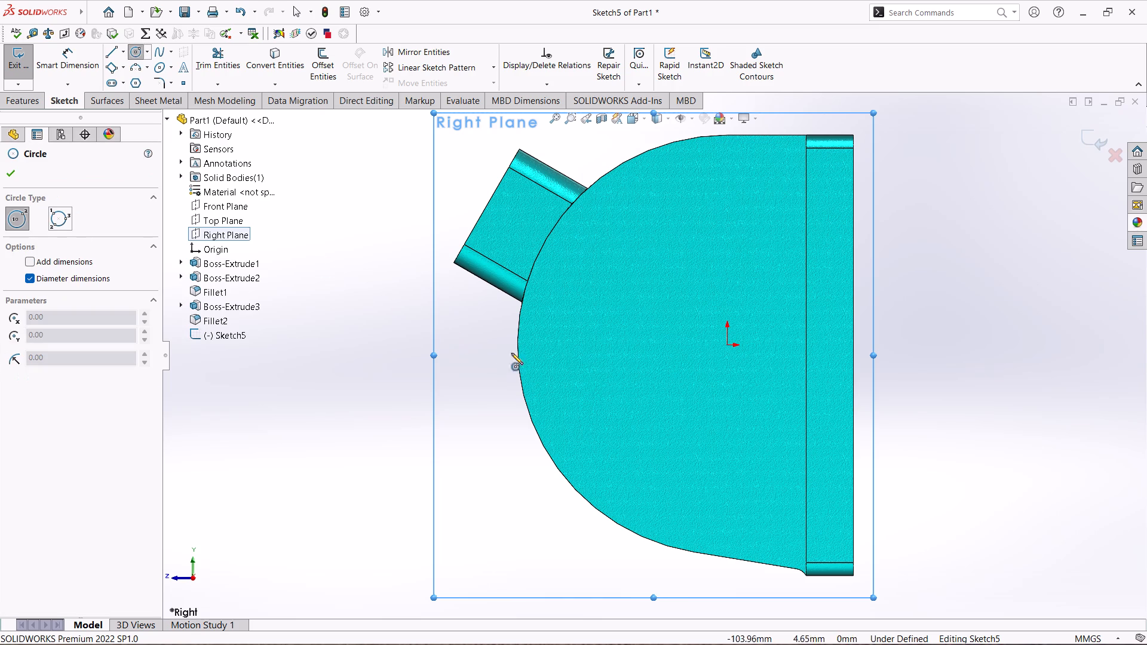
pyautogui.click(726, 347)
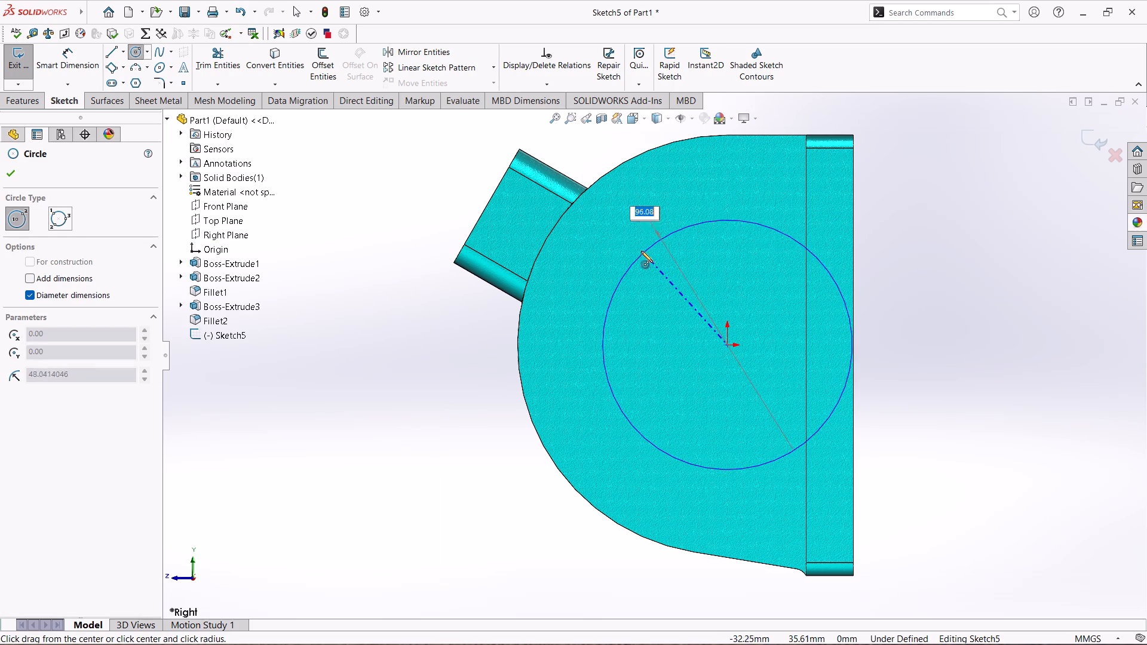
pyautogui.click(639, 248)
pyautogui.click(33, 413)
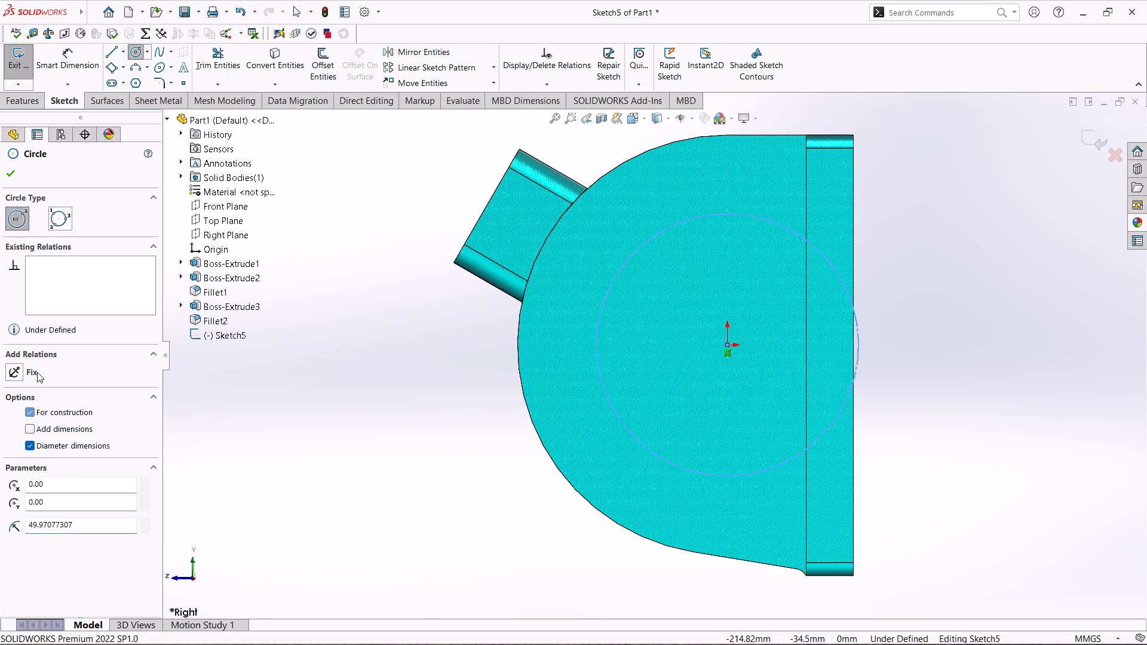
pyautogui.click(16, 179)
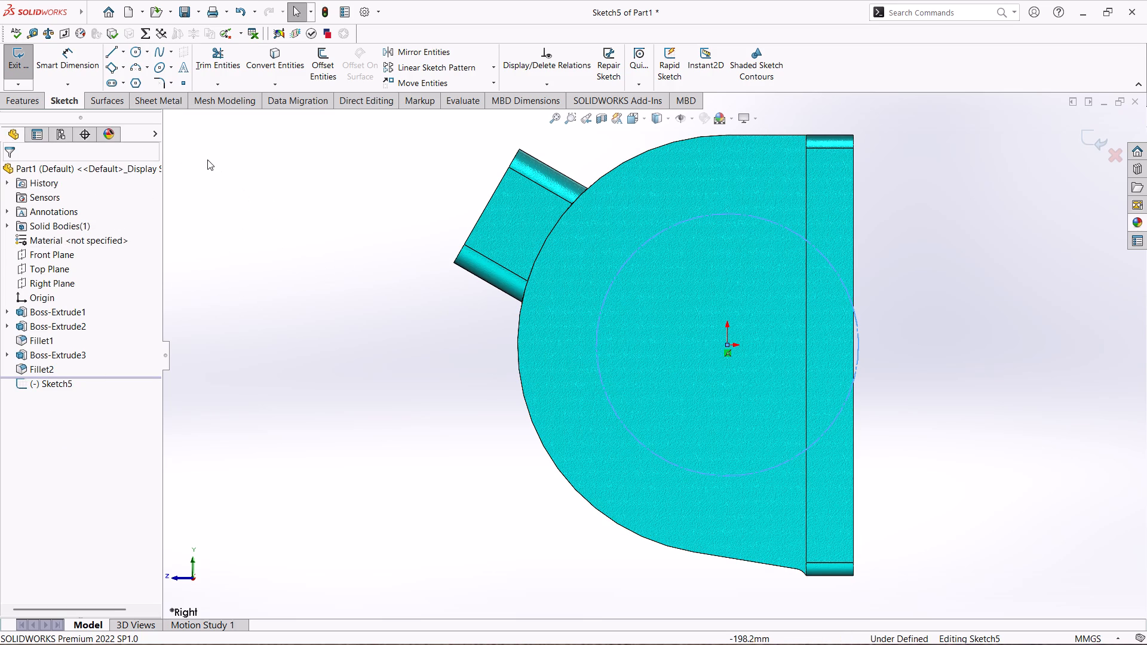
# Draw two centerlines from the origin to the construction circle, one horizontal and one sloping up toward the inclined block.
pyautogui.click(124, 54)
pyautogui.click(136, 87)
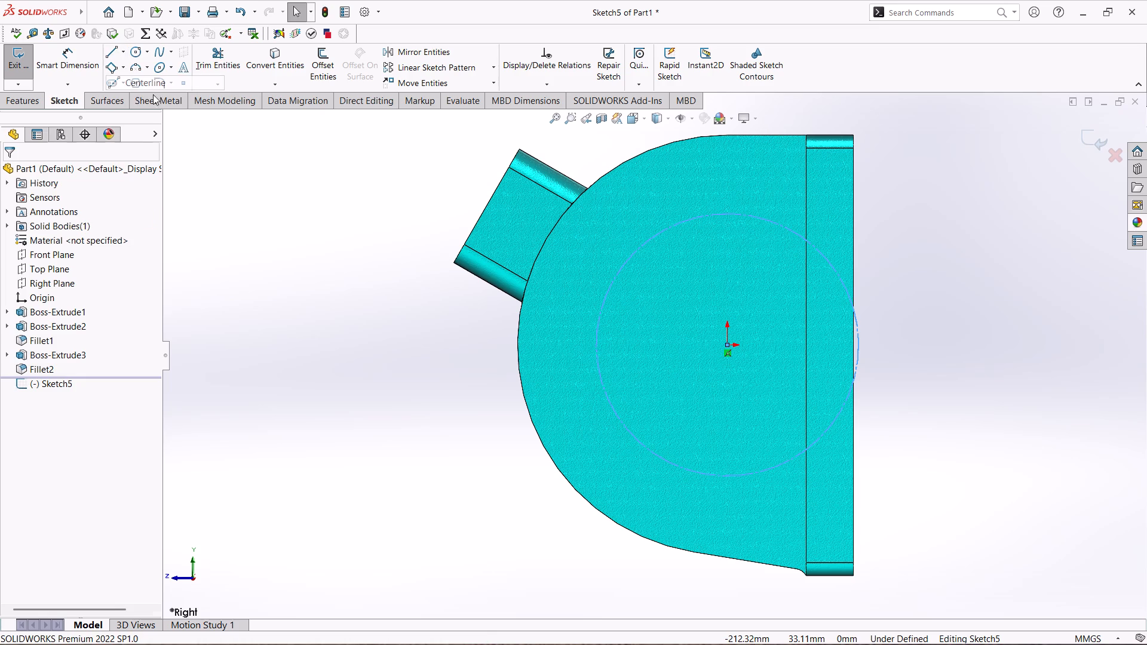
pyautogui.click(596, 346)
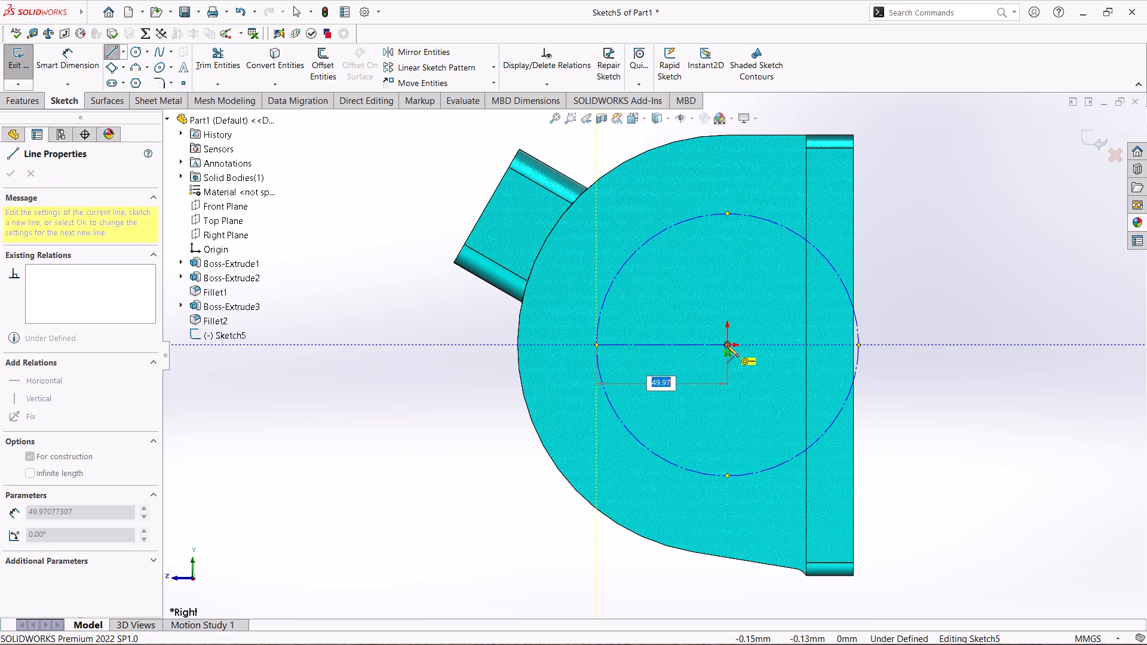
pyautogui.click(727, 345)
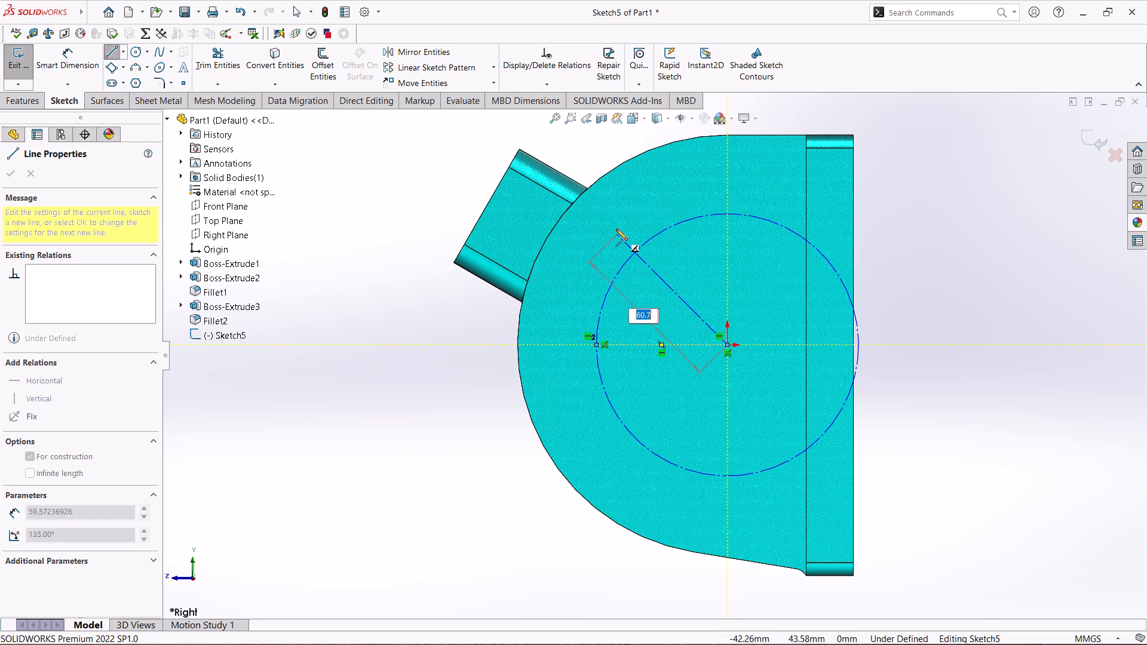
pyautogui.click(643, 245)
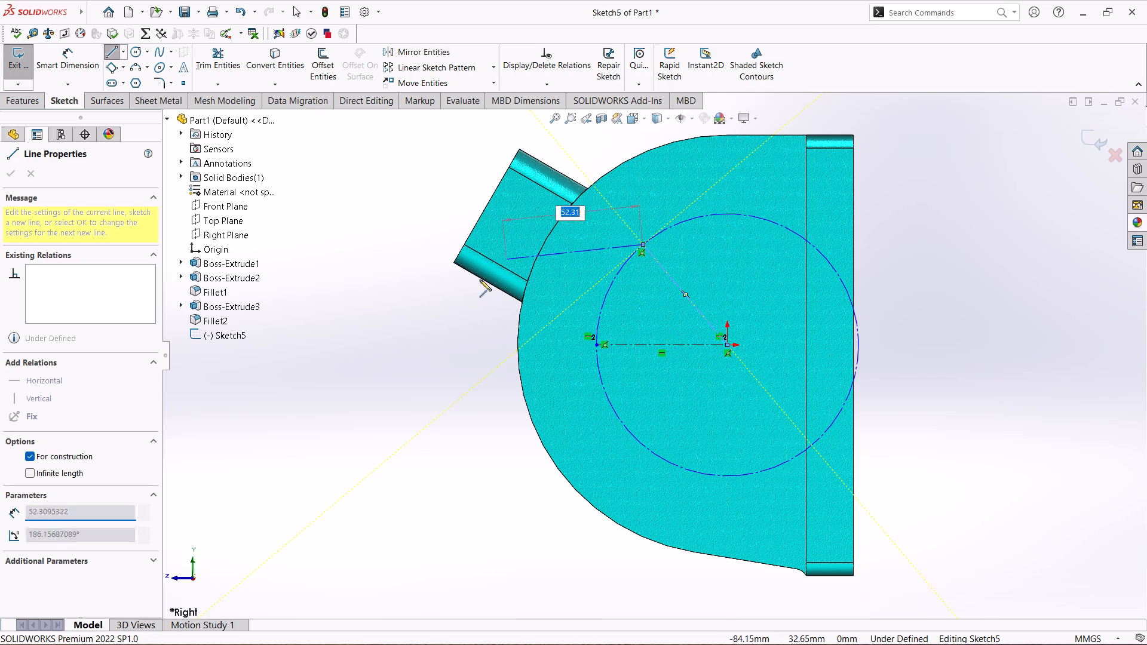
pyautogui.press('Escape')
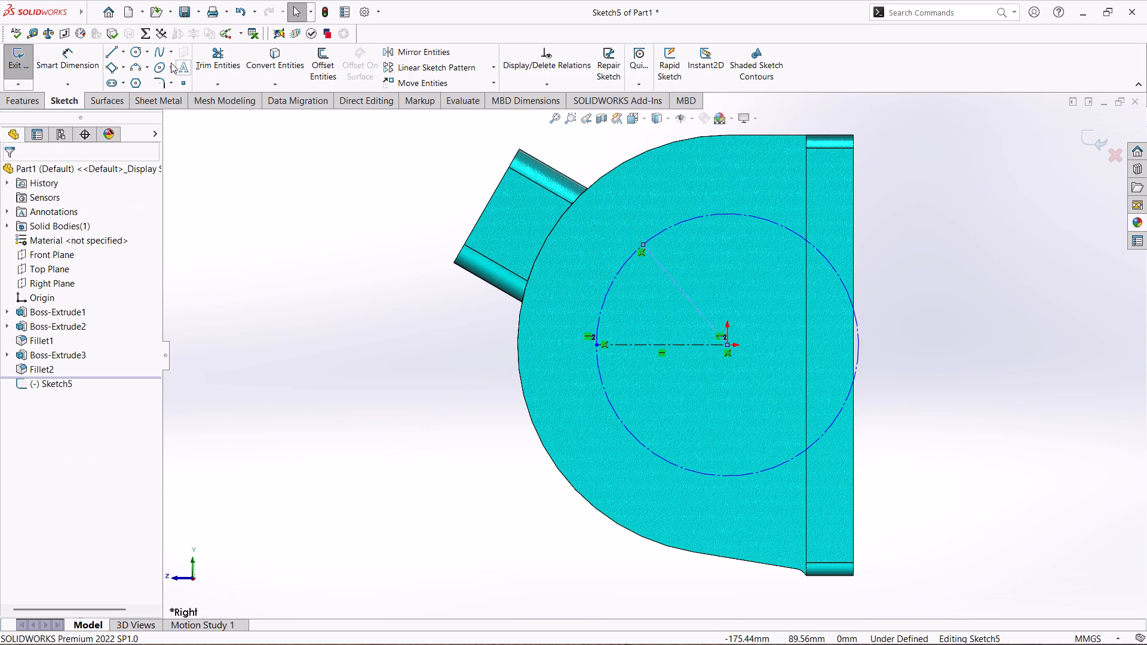
# Sketch a circle centred on the sloping centerline's outer end and dimension its diameter as 24 mm.
pyautogui.click(136, 54)
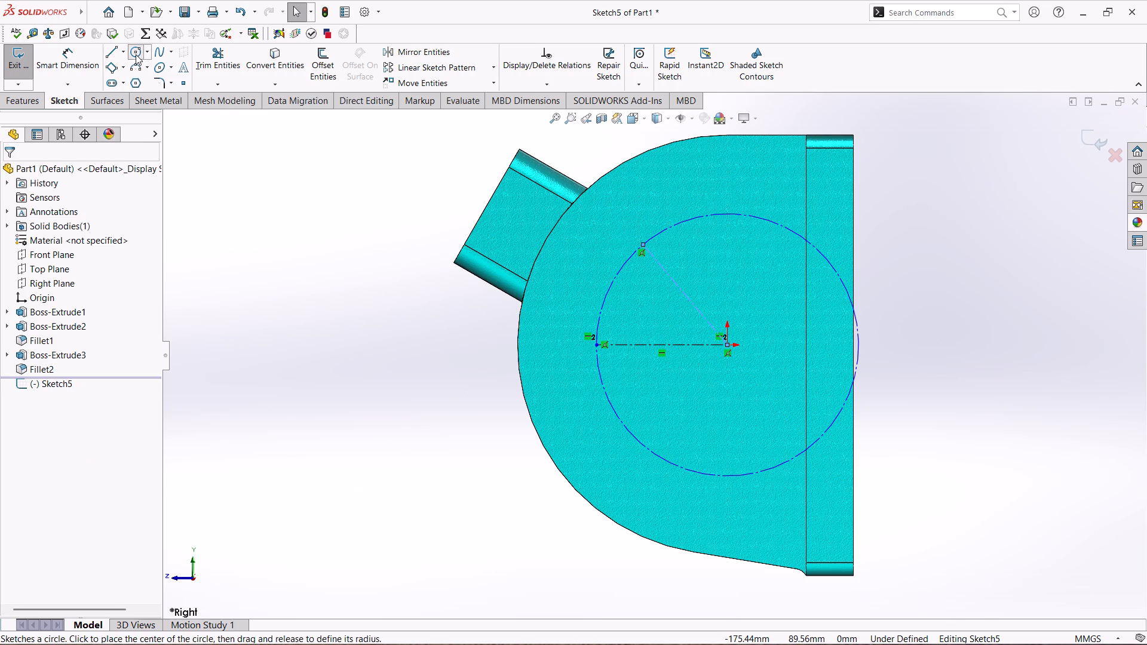
pyautogui.click(642, 244)
pyautogui.click(677, 259)
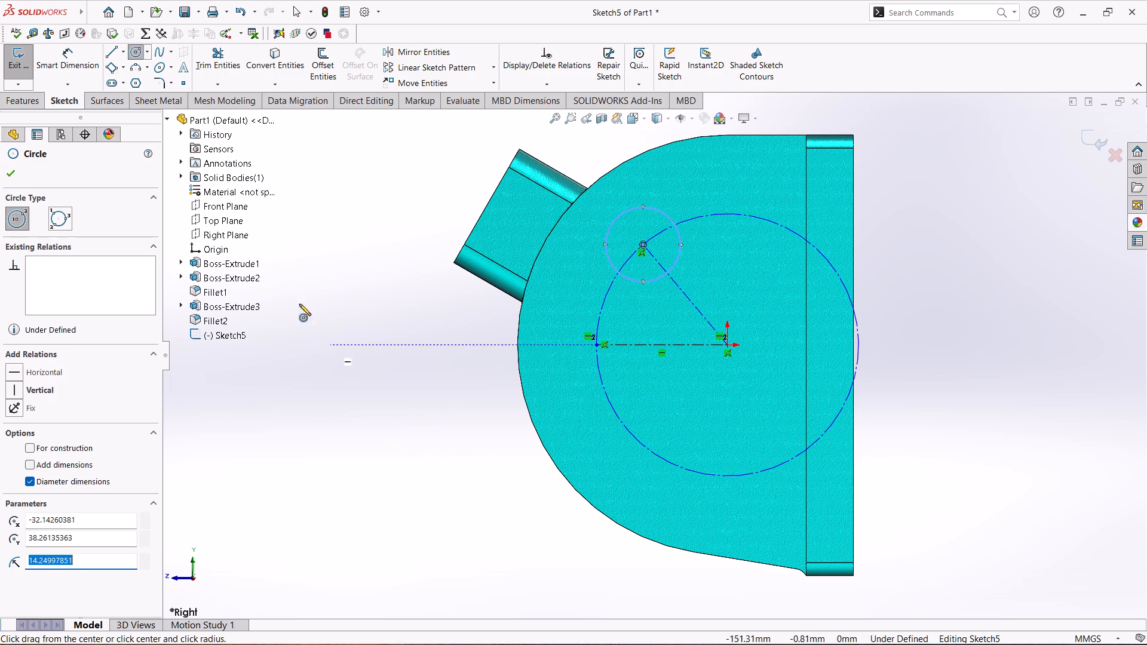
pyautogui.click(73, 69)
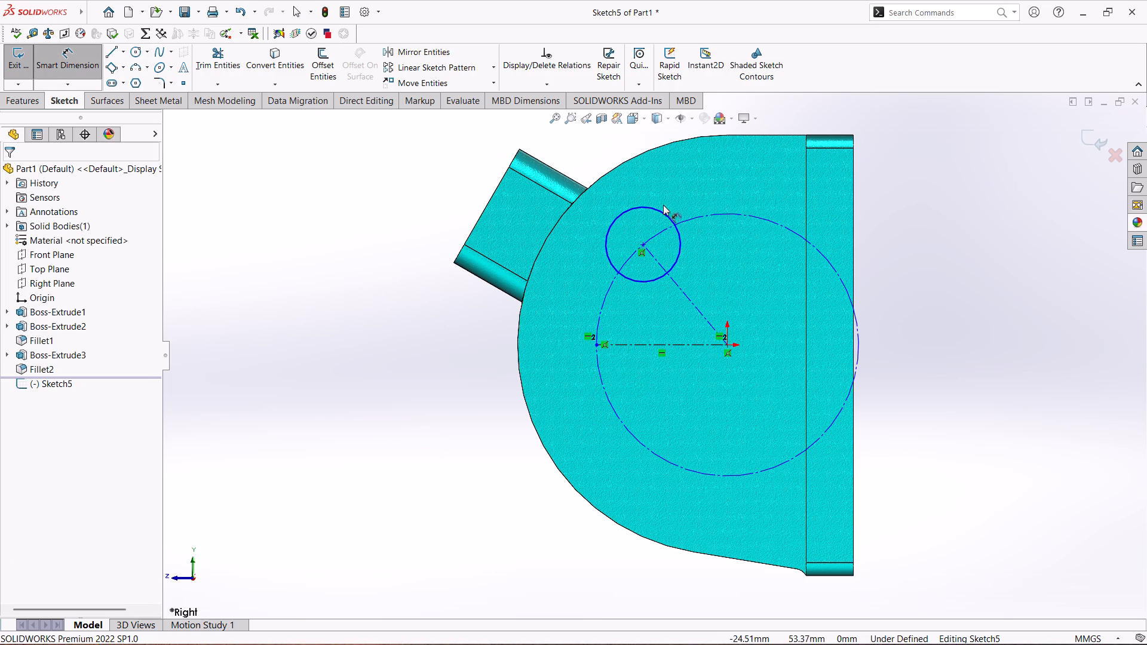
pyautogui.click(661, 212)
pyautogui.click(679, 183)
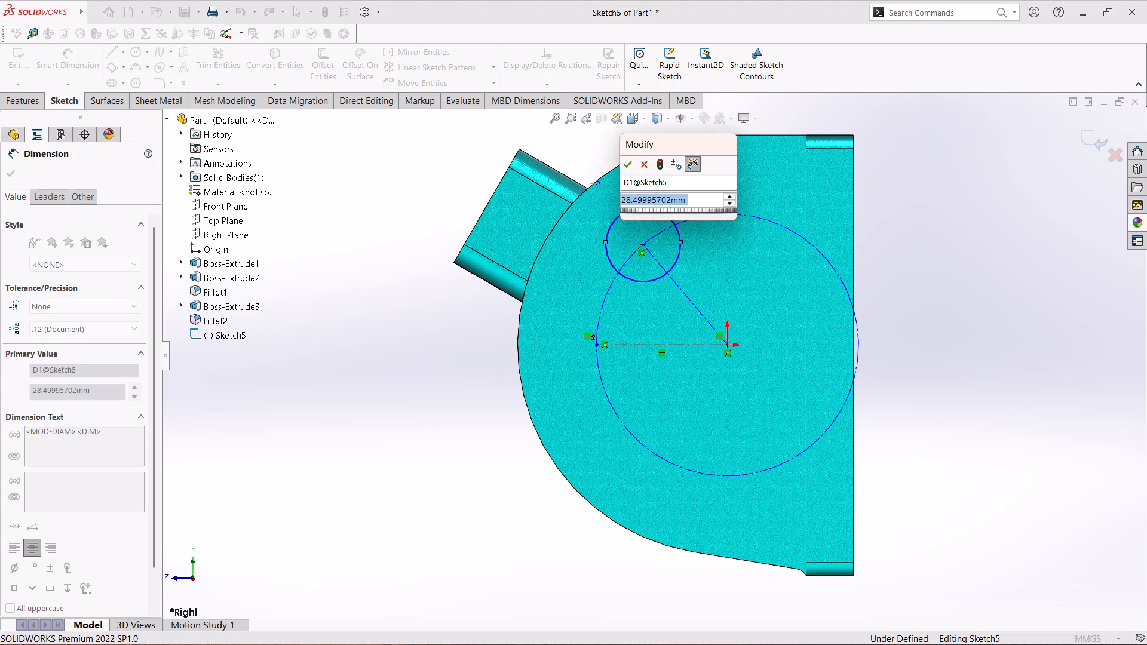
pyautogui.write('24')
pyautogui.press('Return')
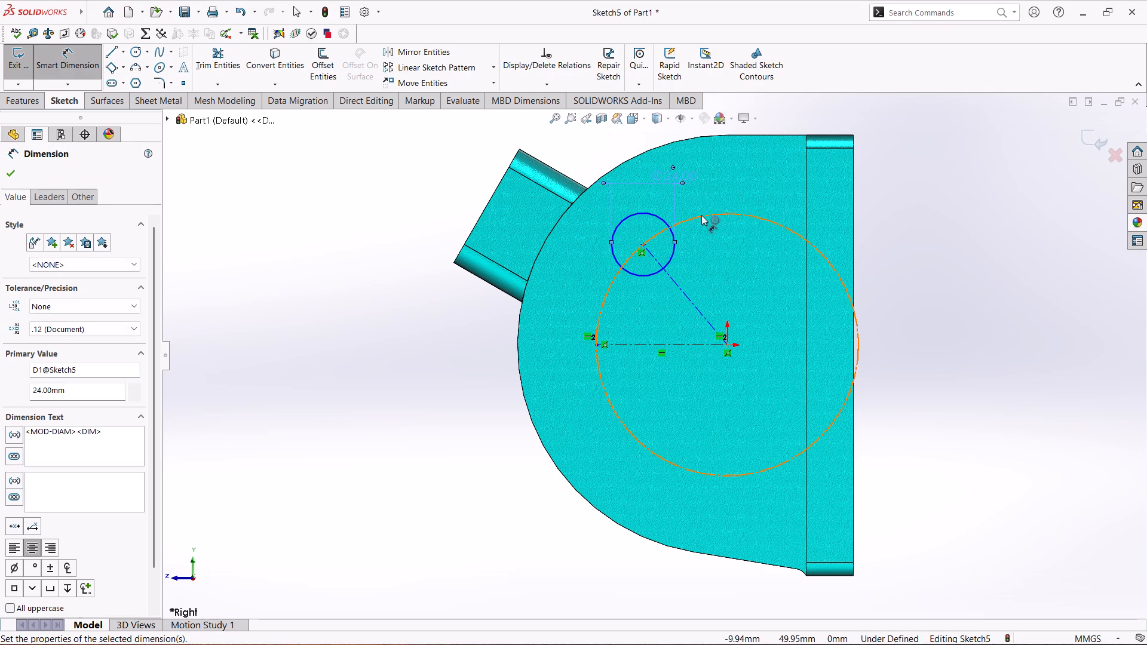
# Mirror the 24 mm circle and its sloping centerline about the horizontal centerline.
pyautogui.click(431, 52)
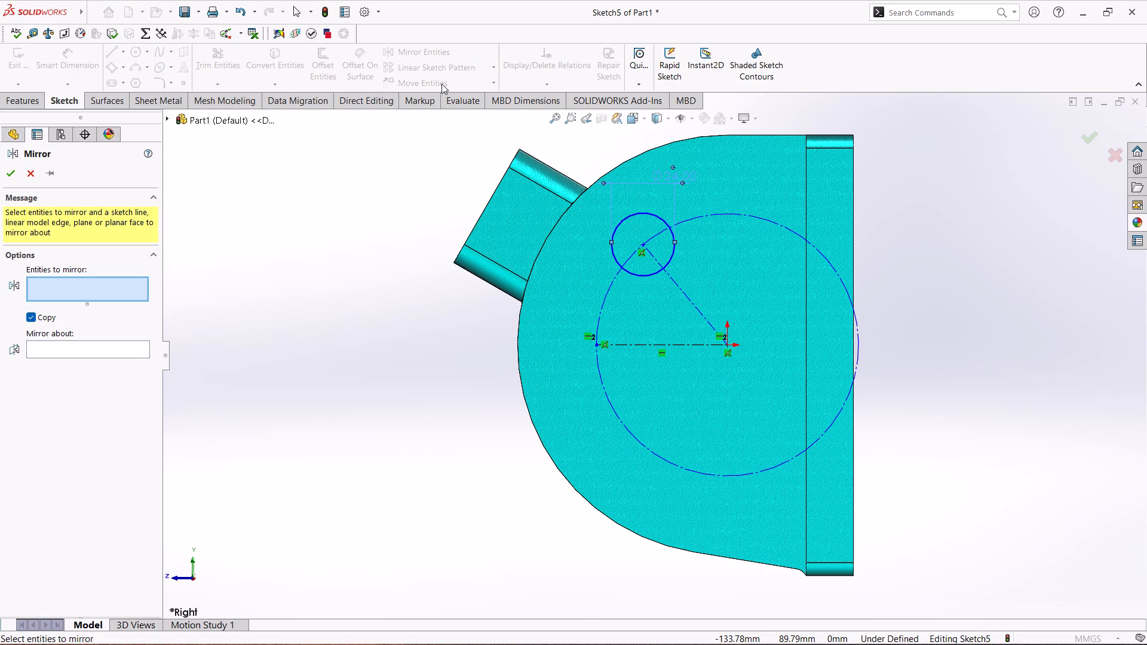
pyautogui.click(635, 274)
pyautogui.click(84, 352)
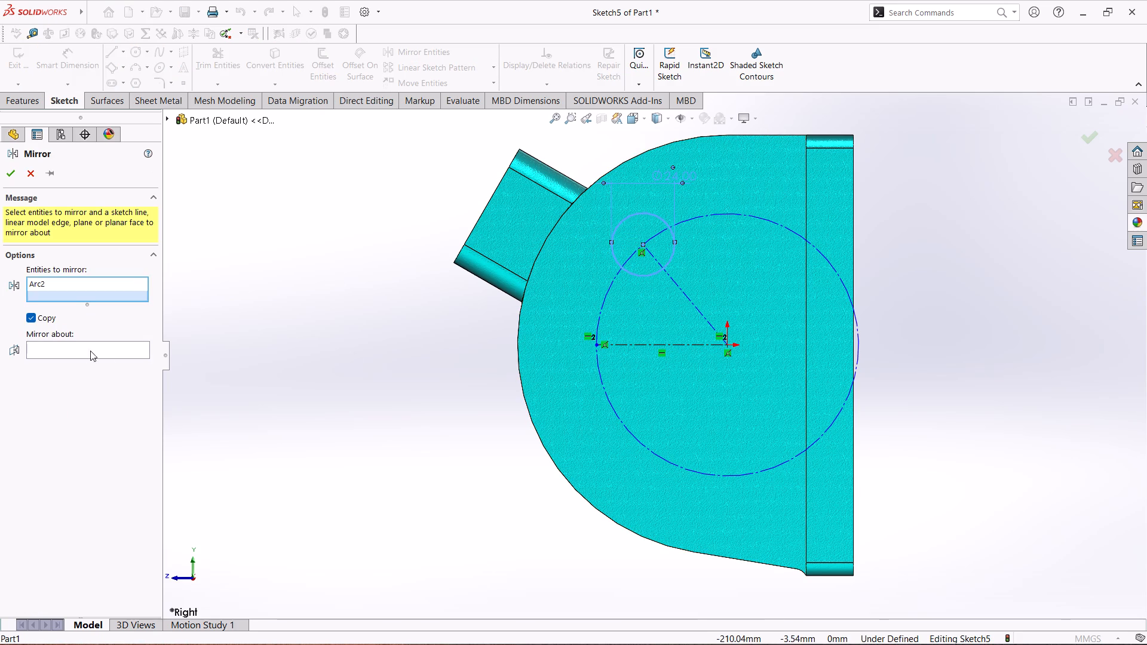
pyautogui.click(642, 341)
pyautogui.click(643, 346)
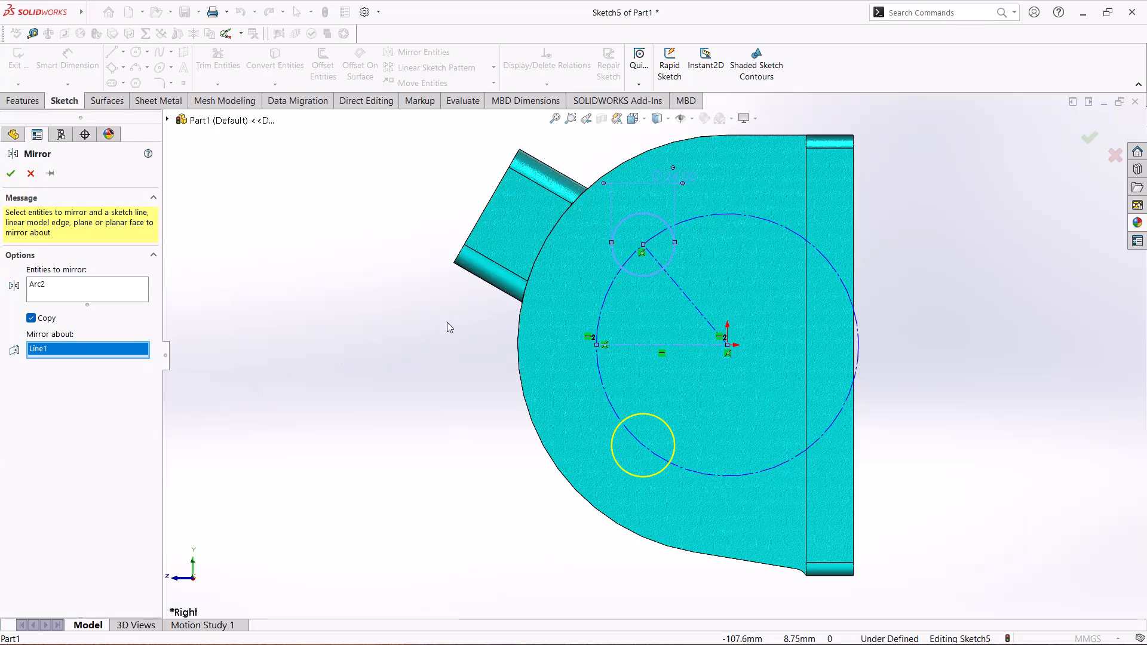
pyautogui.click(108, 287)
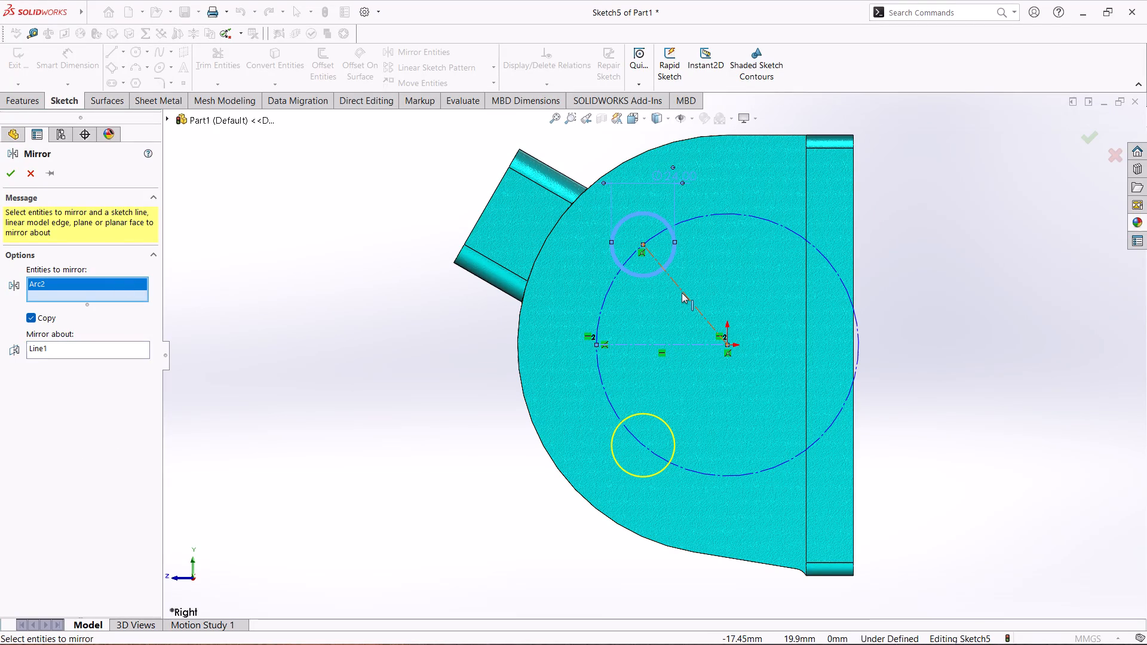
pyautogui.click(682, 293)
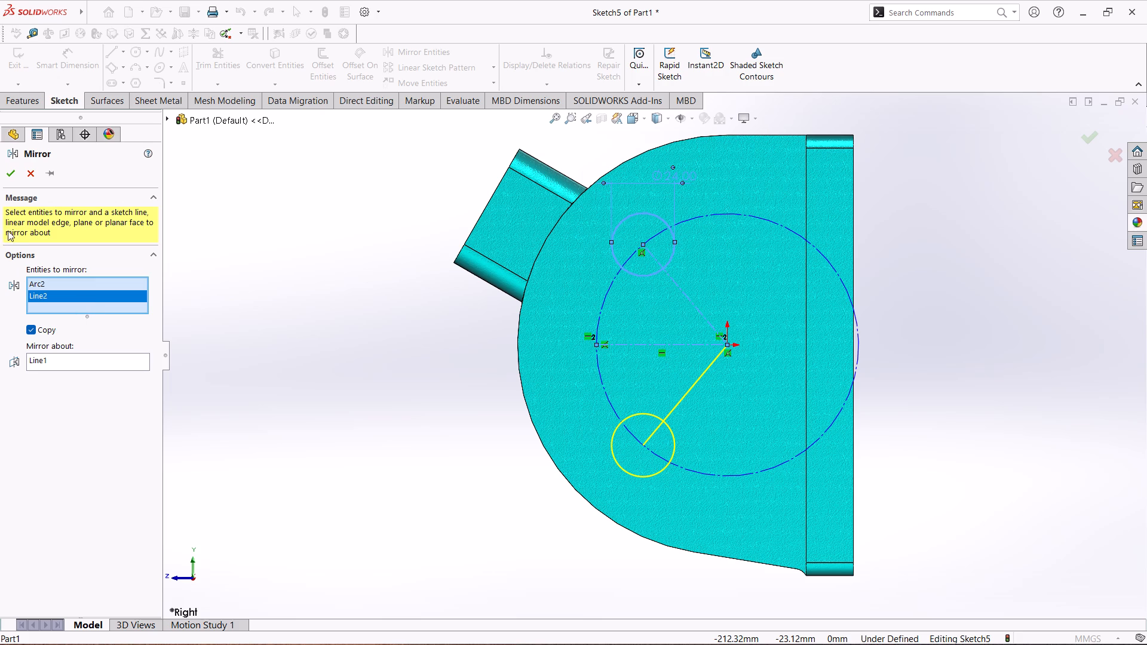
pyautogui.click(11, 174)
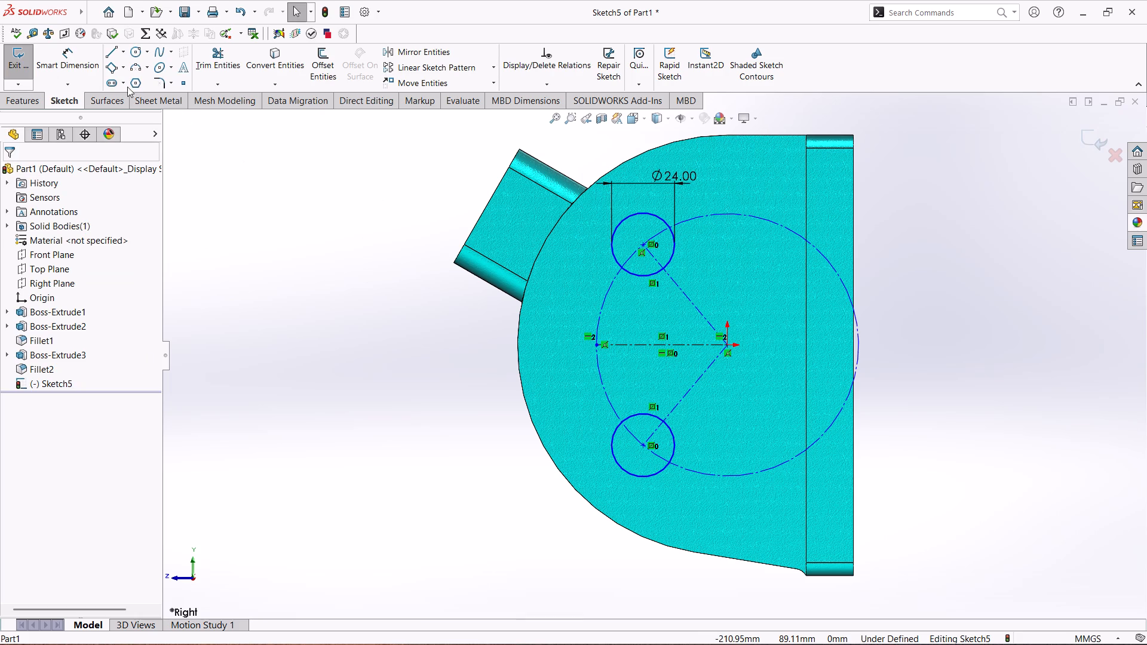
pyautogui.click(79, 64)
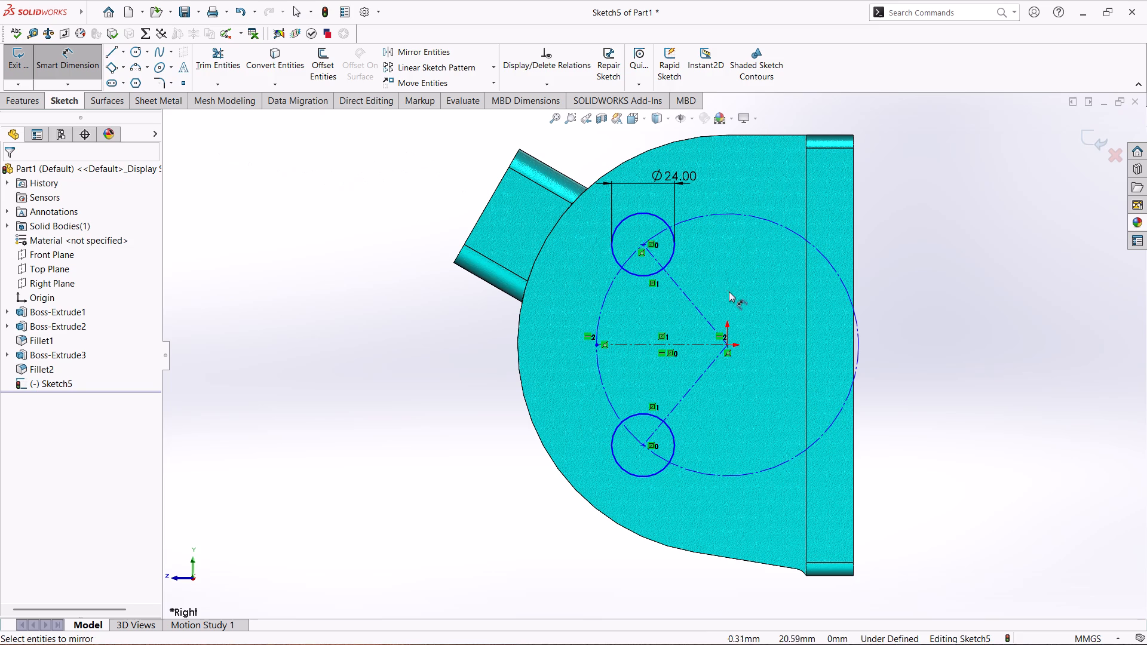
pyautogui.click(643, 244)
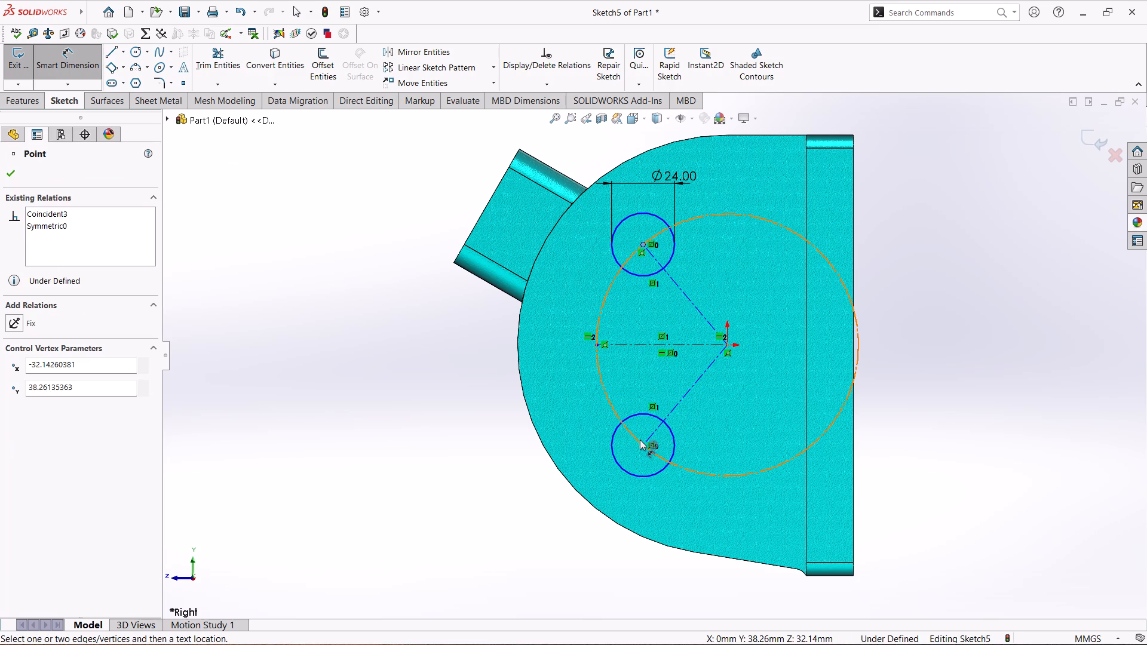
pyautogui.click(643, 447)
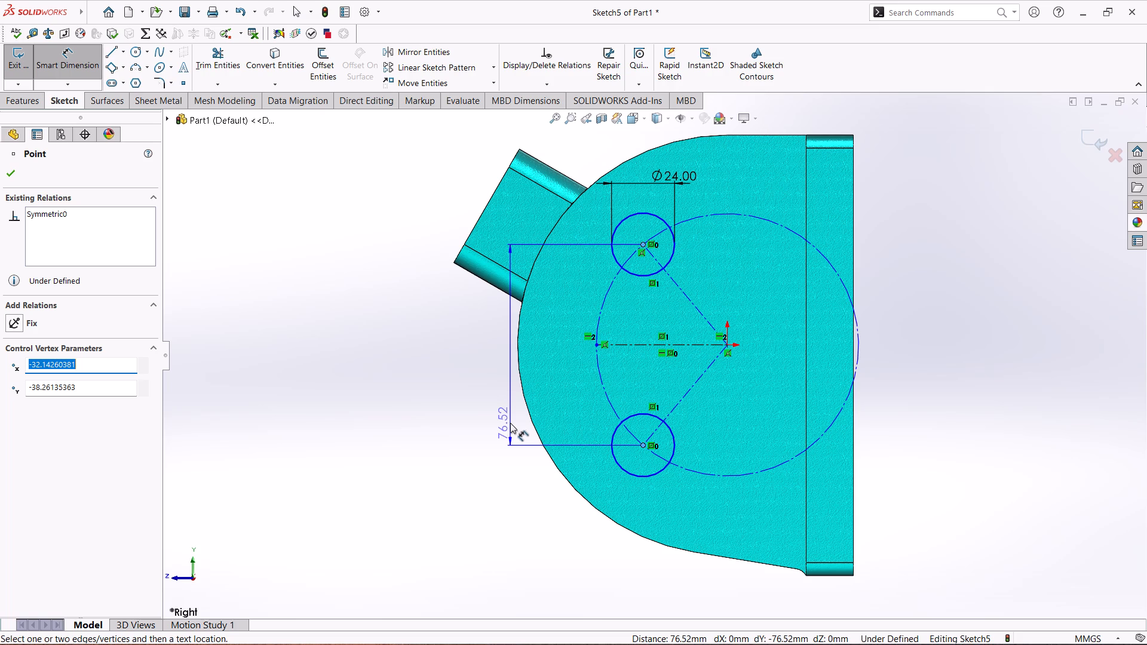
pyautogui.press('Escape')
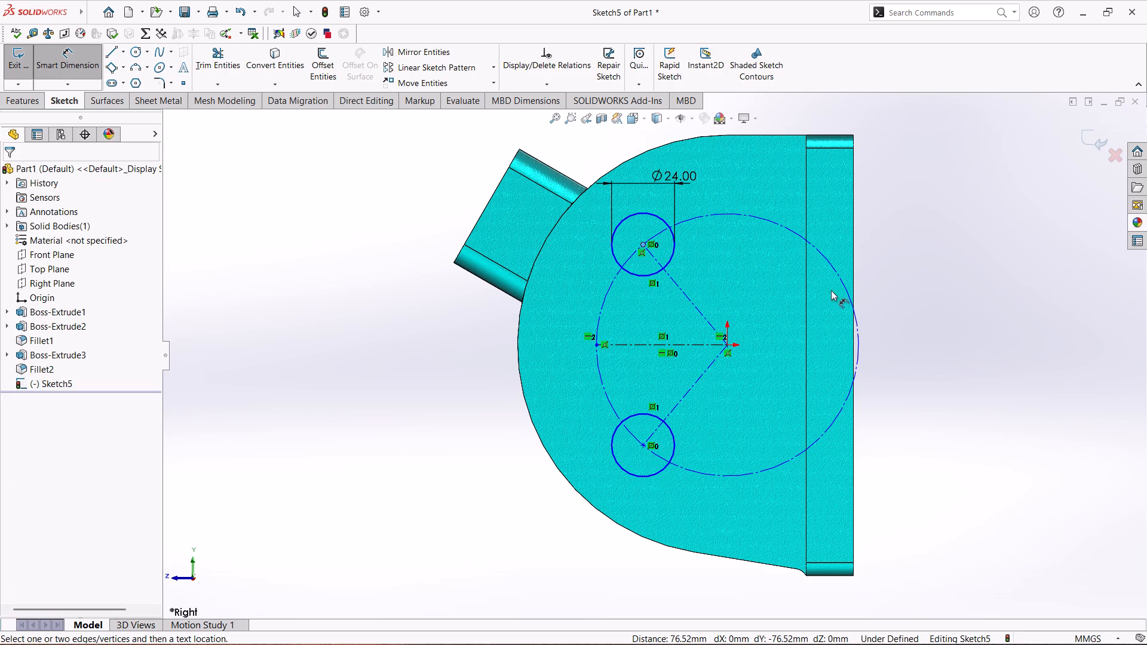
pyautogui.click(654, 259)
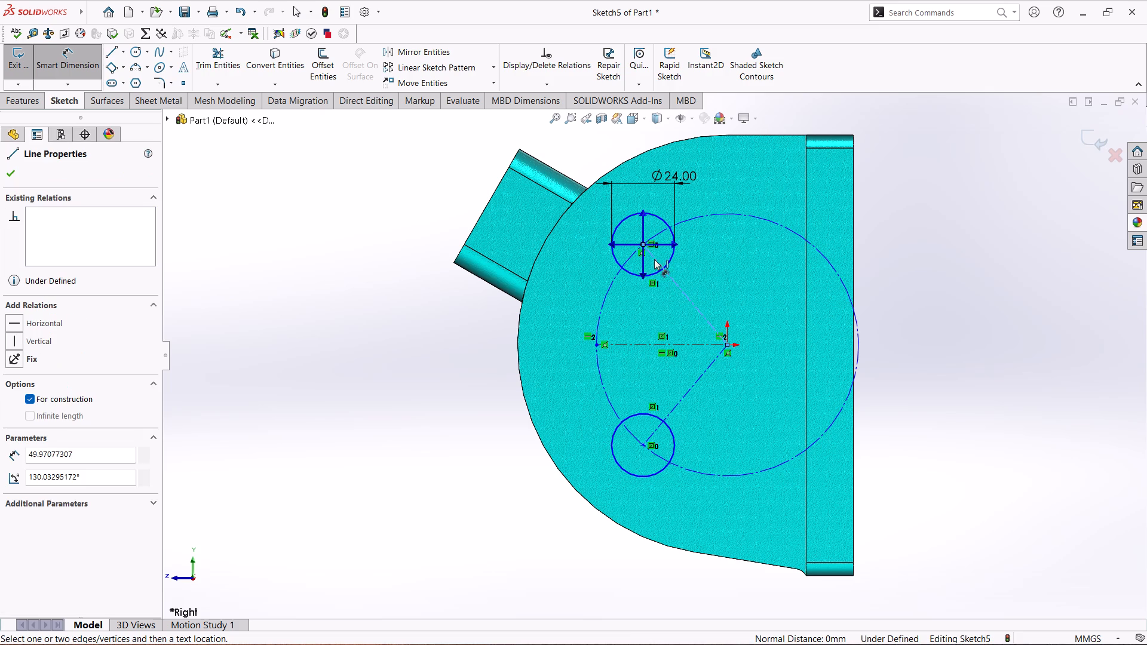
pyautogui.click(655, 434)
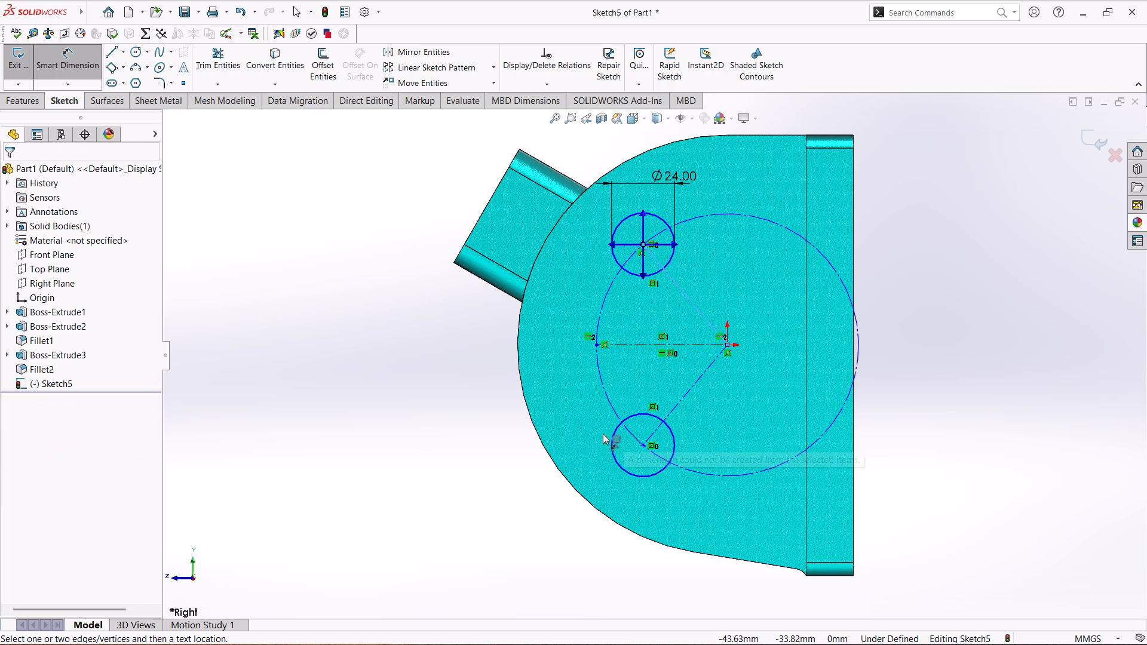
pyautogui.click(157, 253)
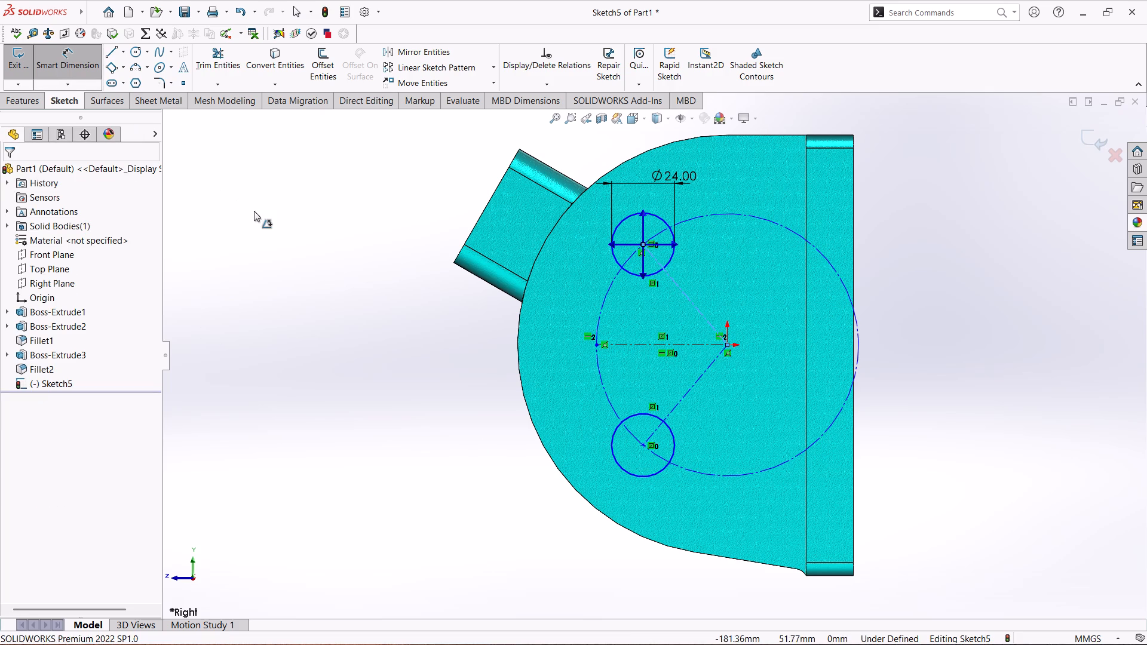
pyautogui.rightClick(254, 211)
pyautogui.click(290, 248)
# Dimension the angle between the two sloping centerlines as 100 degrees.
pyautogui.click(72, 56)
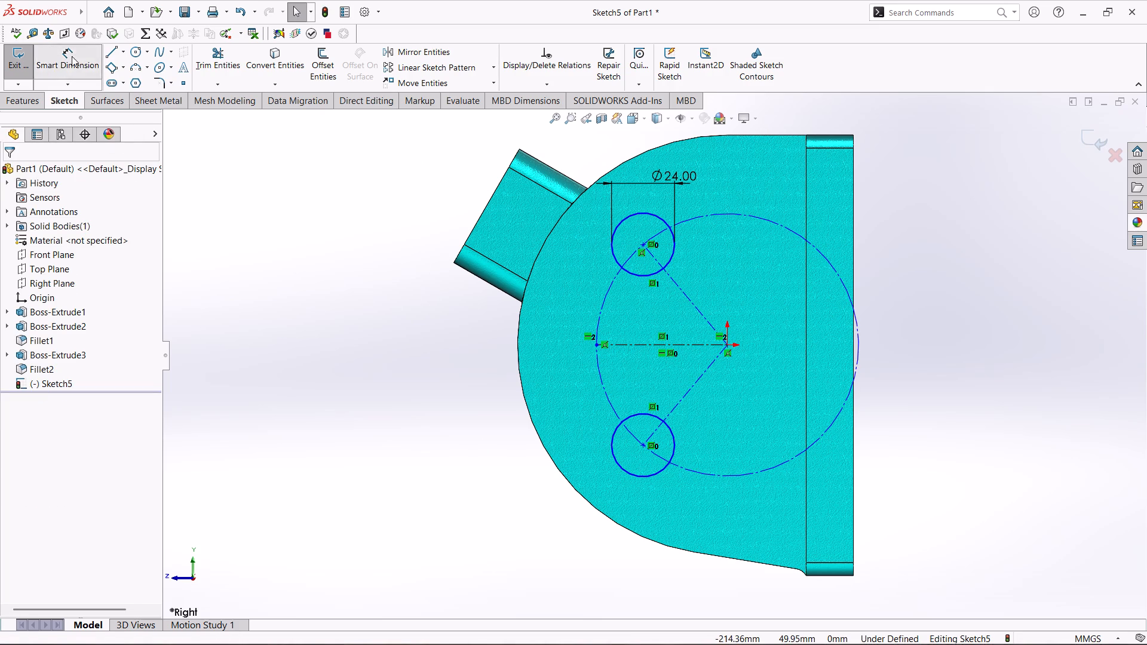
pyautogui.click(657, 259)
pyautogui.click(649, 436)
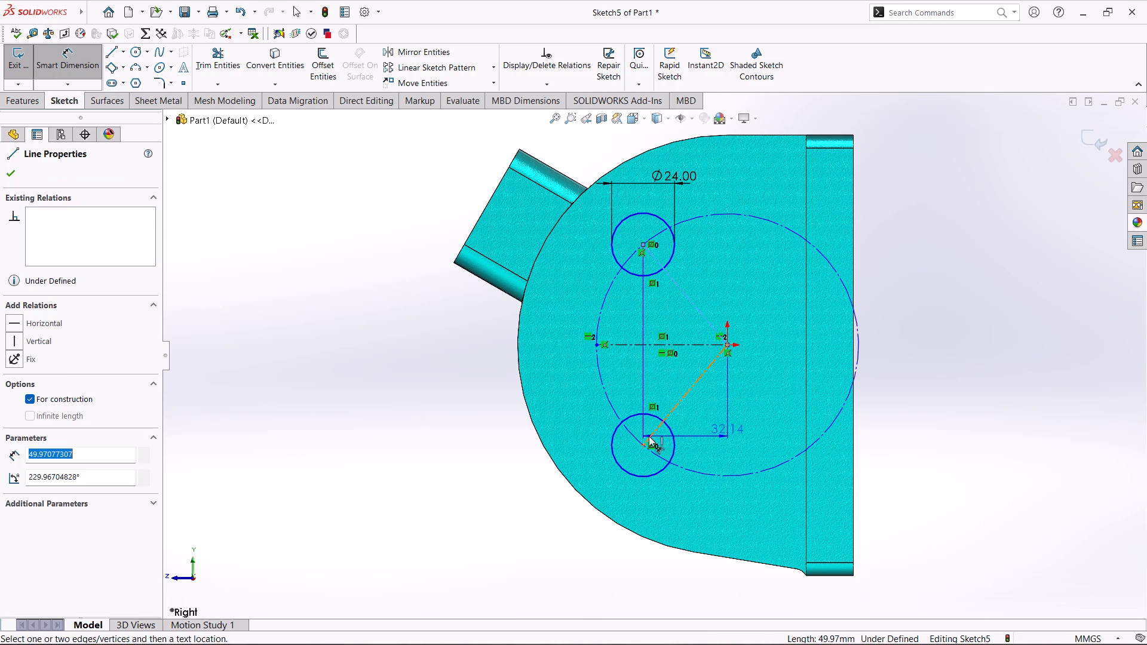
pyautogui.click(399, 375)
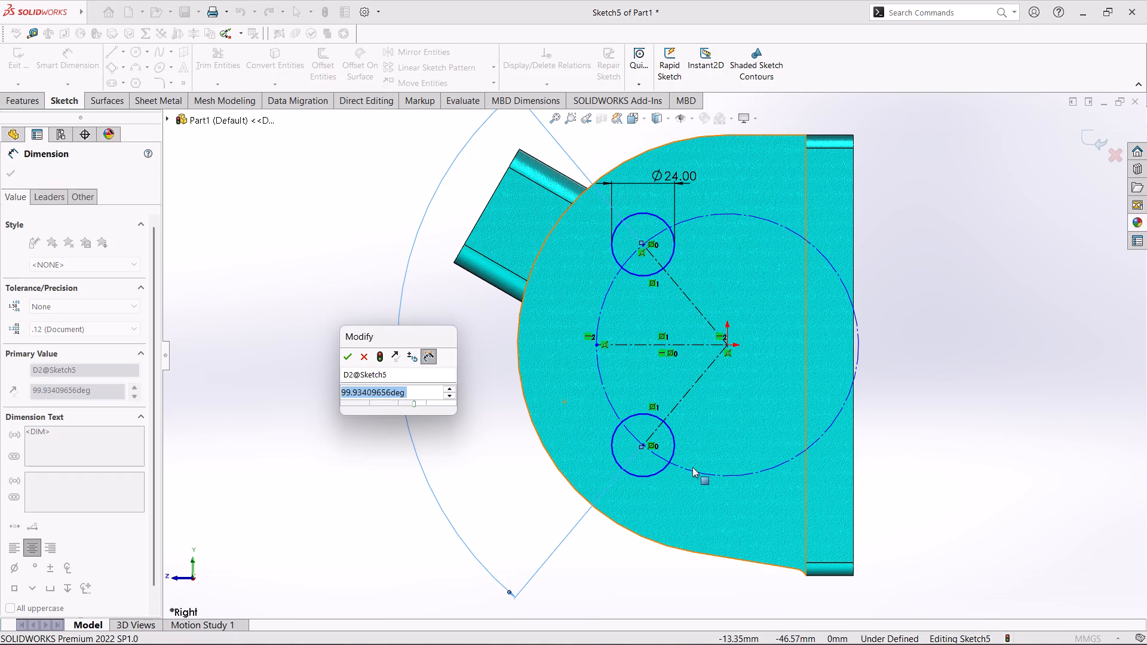
pyautogui.write('100')
pyautogui.press('Return')
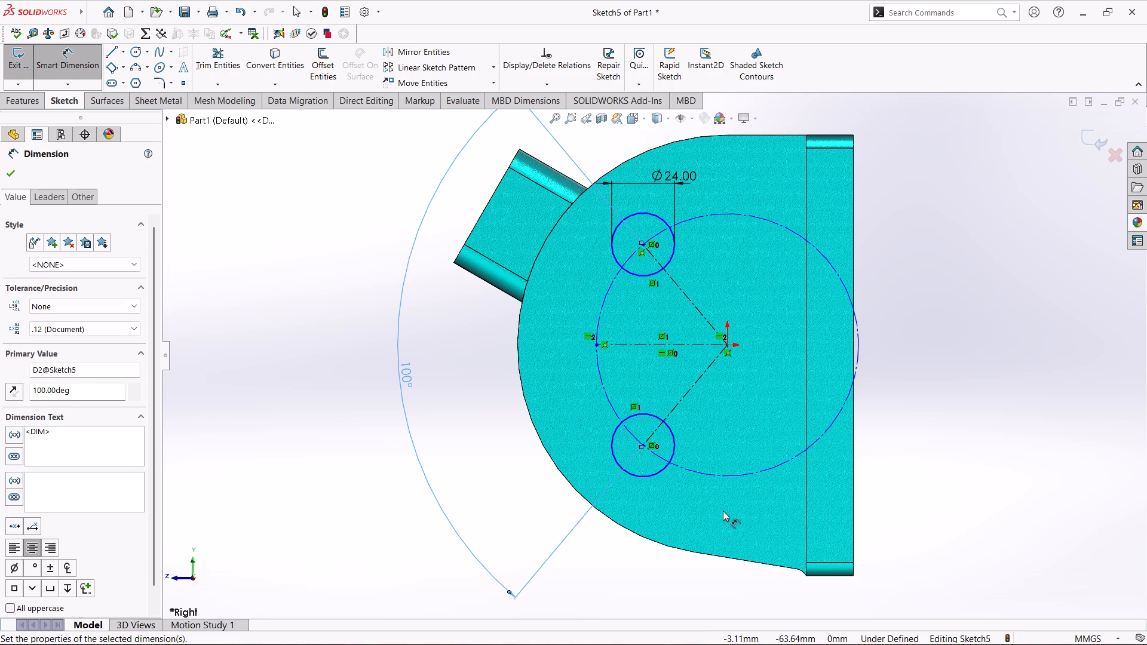
# Dimension the large construction circle's diameter as 102 mm.
pyautogui.click(603, 308)
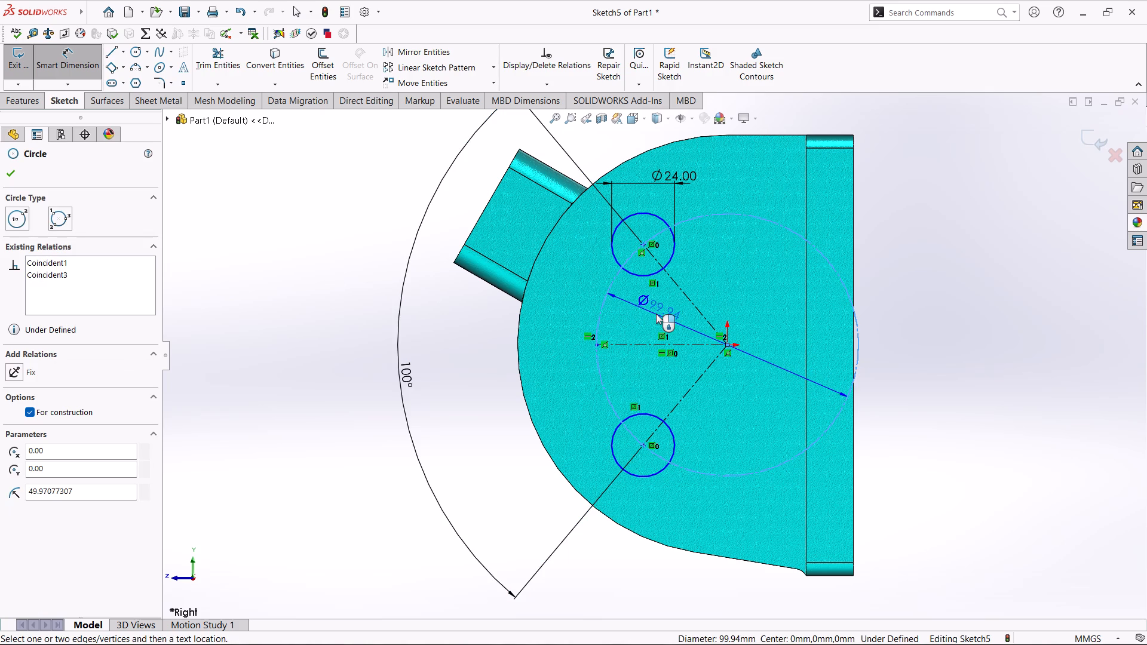
pyautogui.click(651, 322)
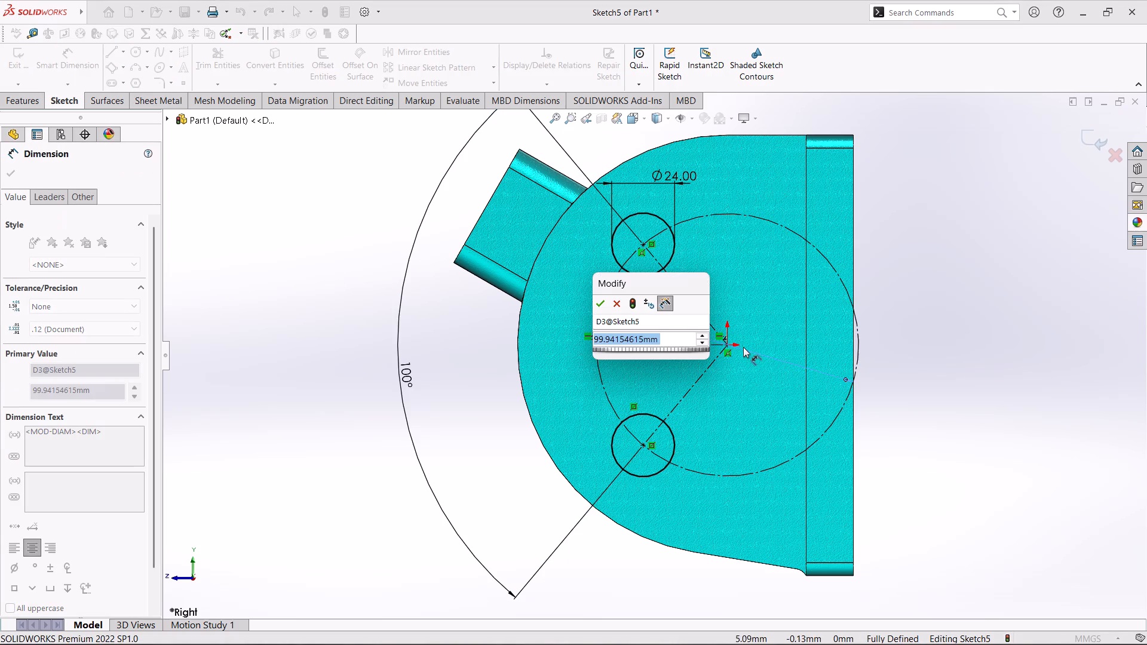
pyautogui.press('1')
pyautogui.press('0')
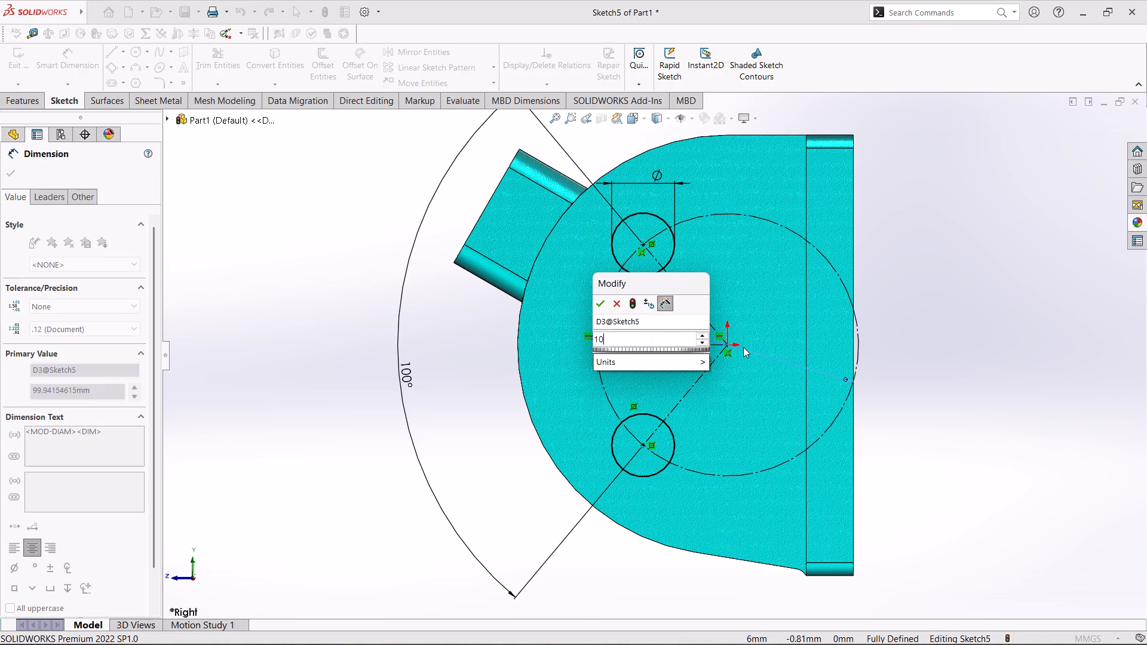
pyautogui.press('2')
pyautogui.press('Return')
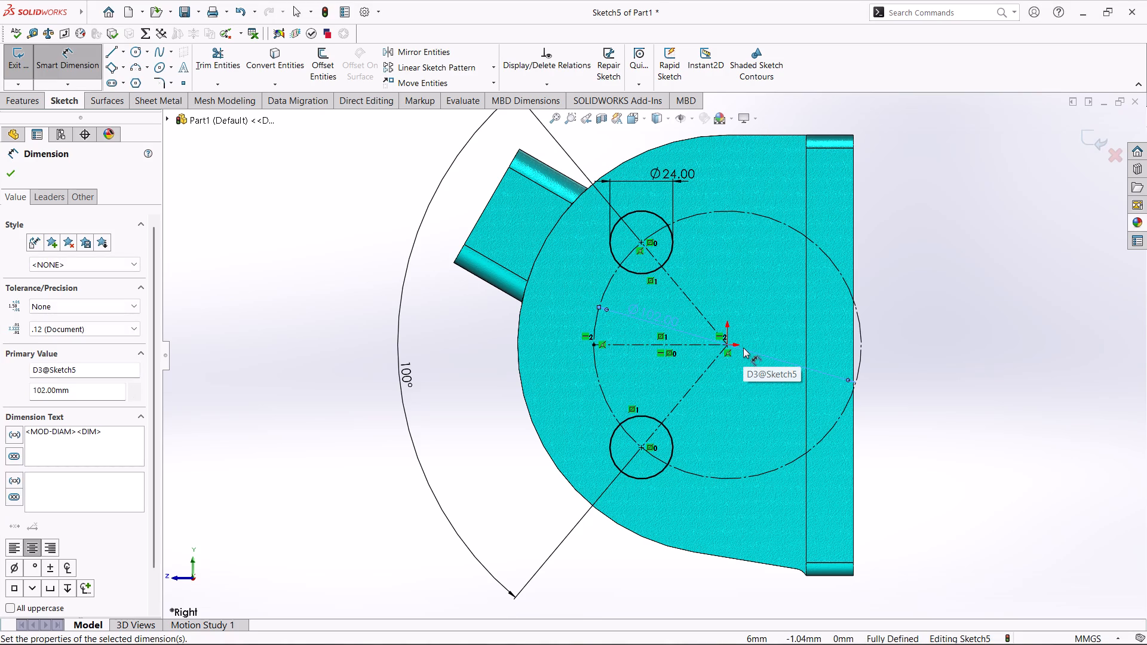
# Draw a vertical centerline 51 mm long from the origin up to the top of the construction circle.
pyautogui.click(127, 56)
pyautogui.click(136, 85)
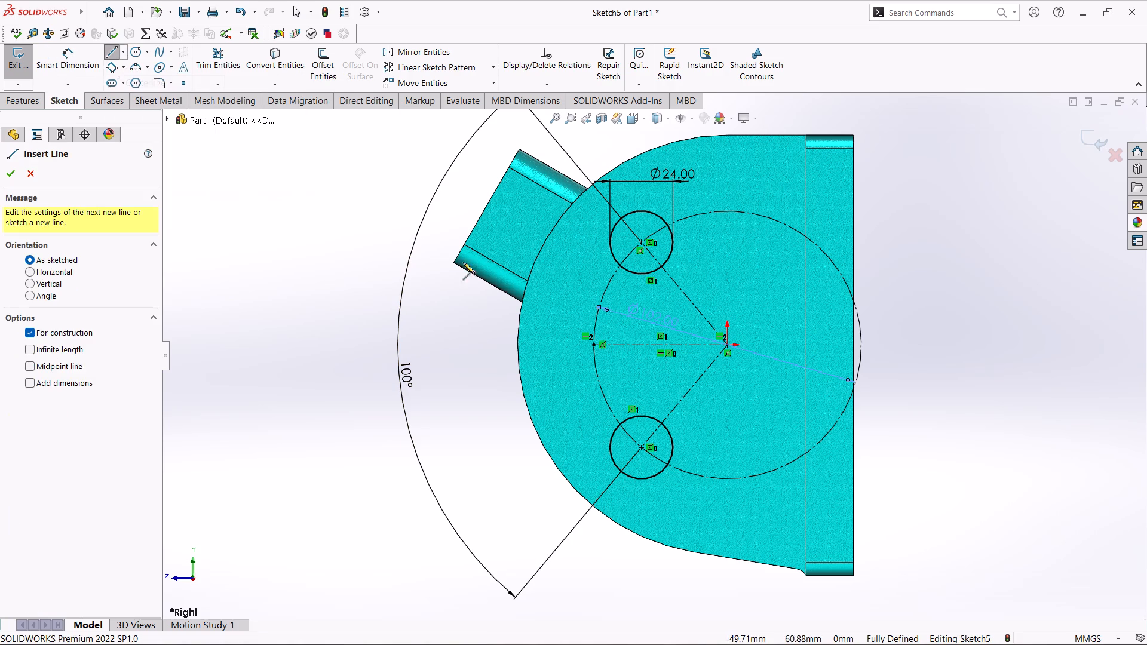
pyautogui.click(727, 343)
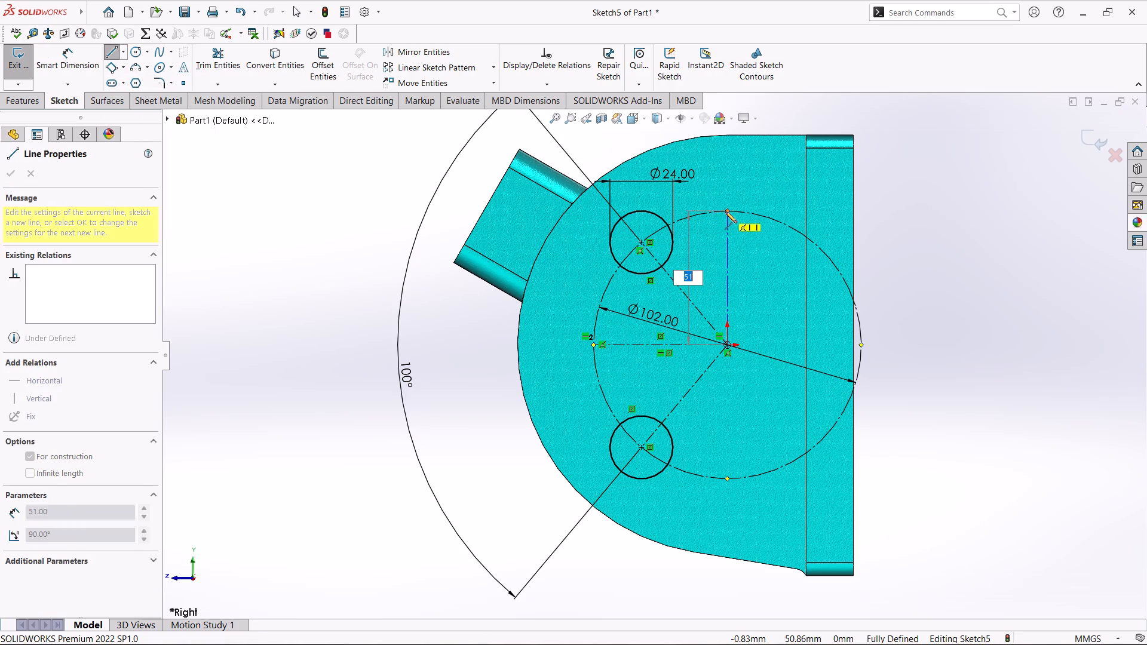
pyautogui.click(725, 211)
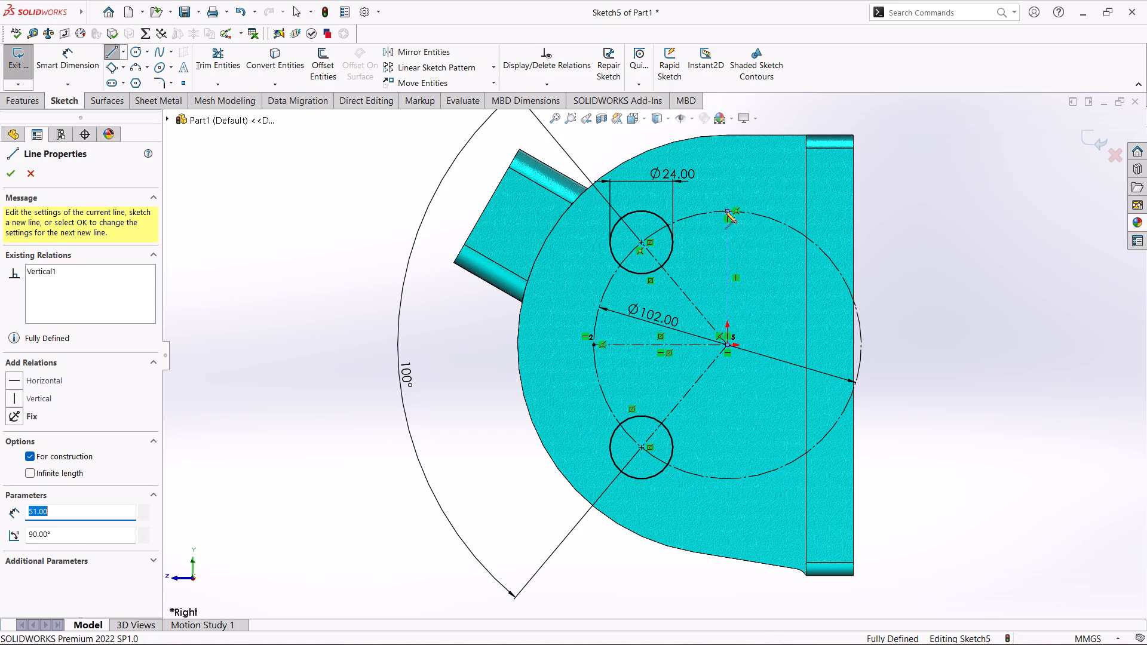
pyautogui.press('Escape')
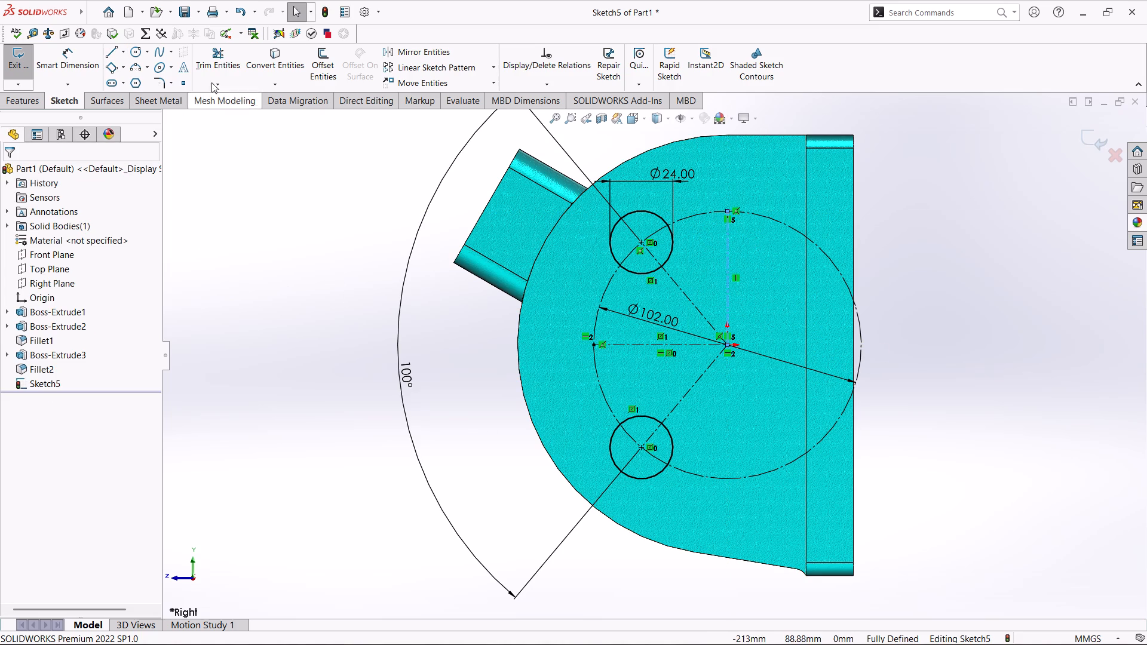
pyautogui.click(355, 182)
# Mirror both 24 mm circles and their sloping centerlines about the vertical centerline.
pyautogui.click(435, 54)
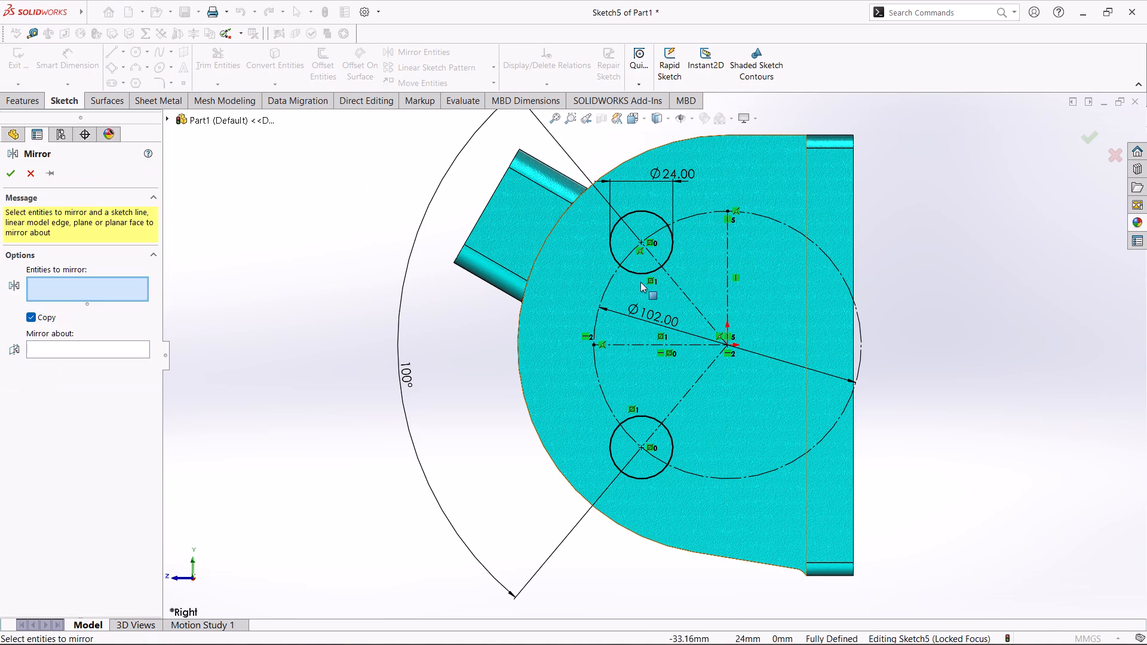
pyautogui.click(644, 275)
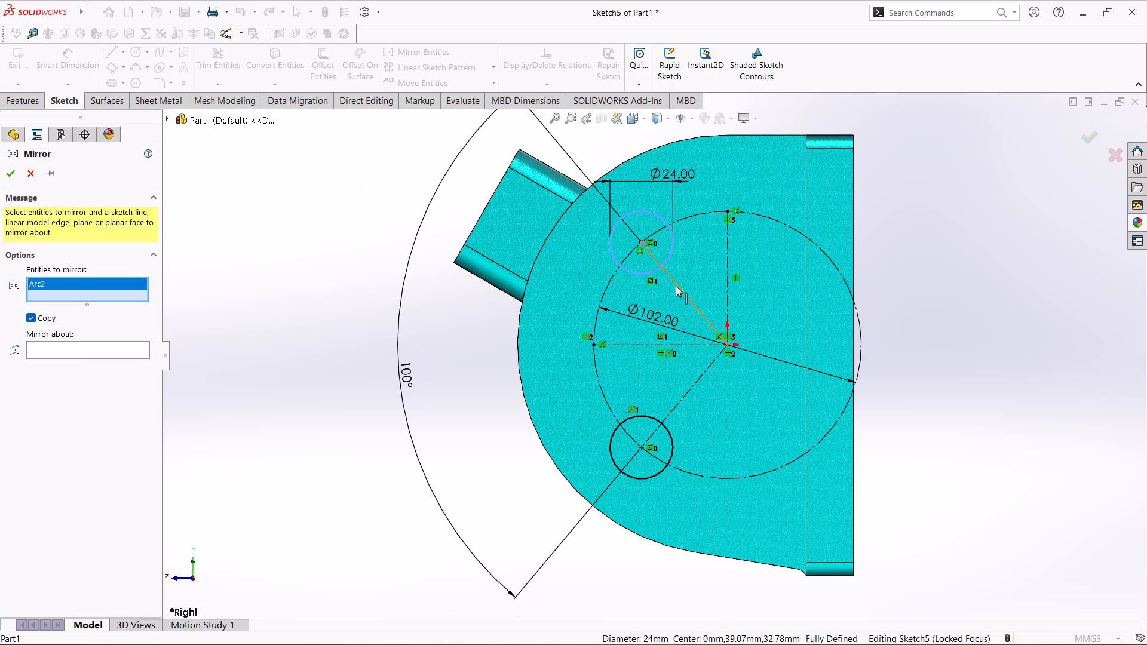
pyautogui.click(676, 286)
pyautogui.moveTo(677, 288); pyautogui.dragTo(701, 299, button='right')
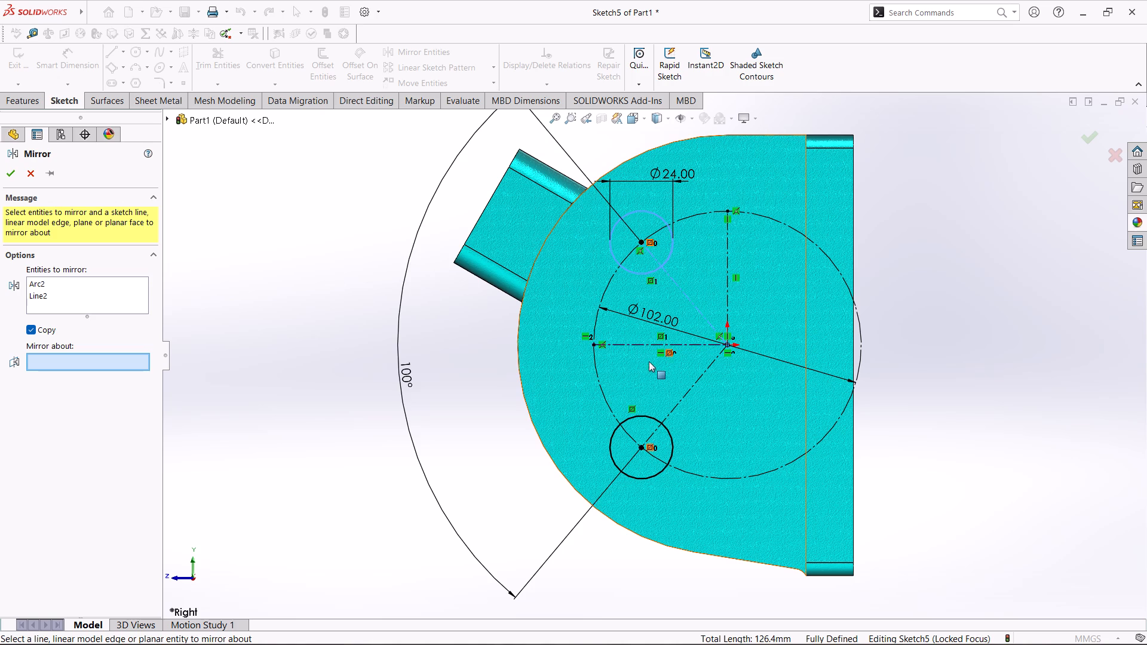
pyautogui.click(652, 416)
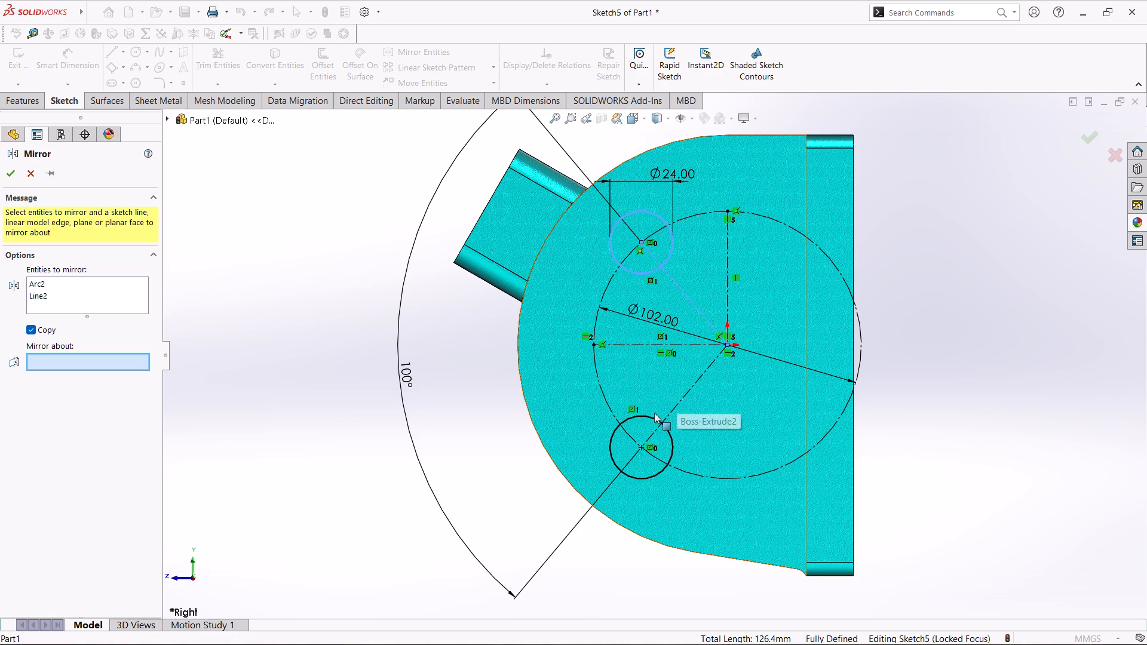
pyautogui.click(122, 291)
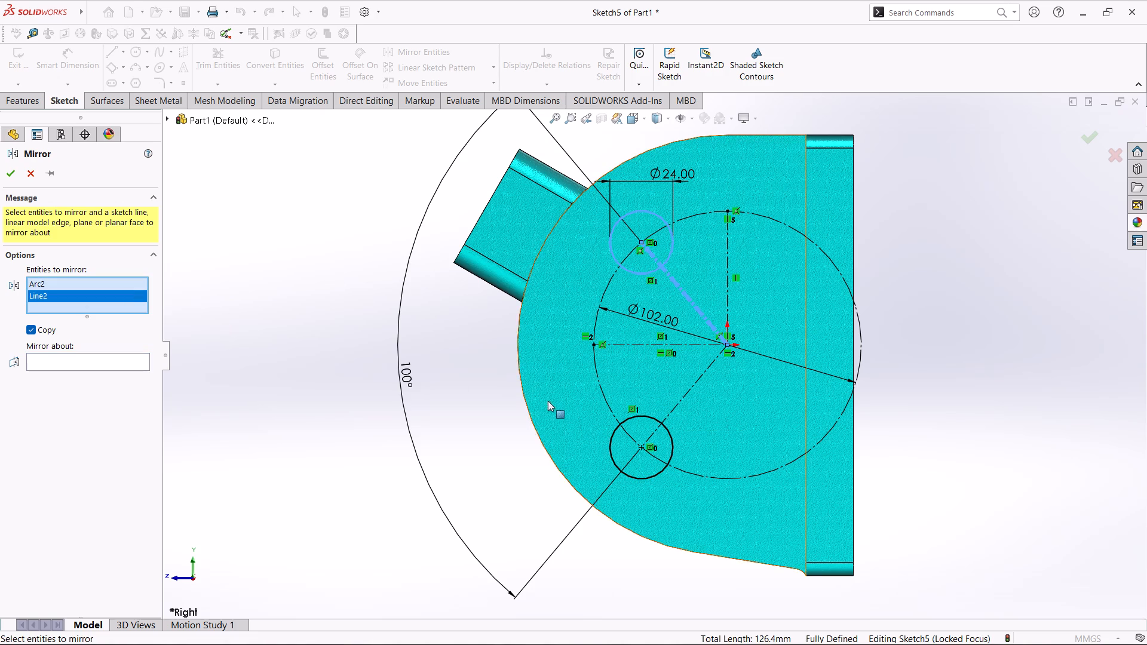
pyautogui.click(642, 417)
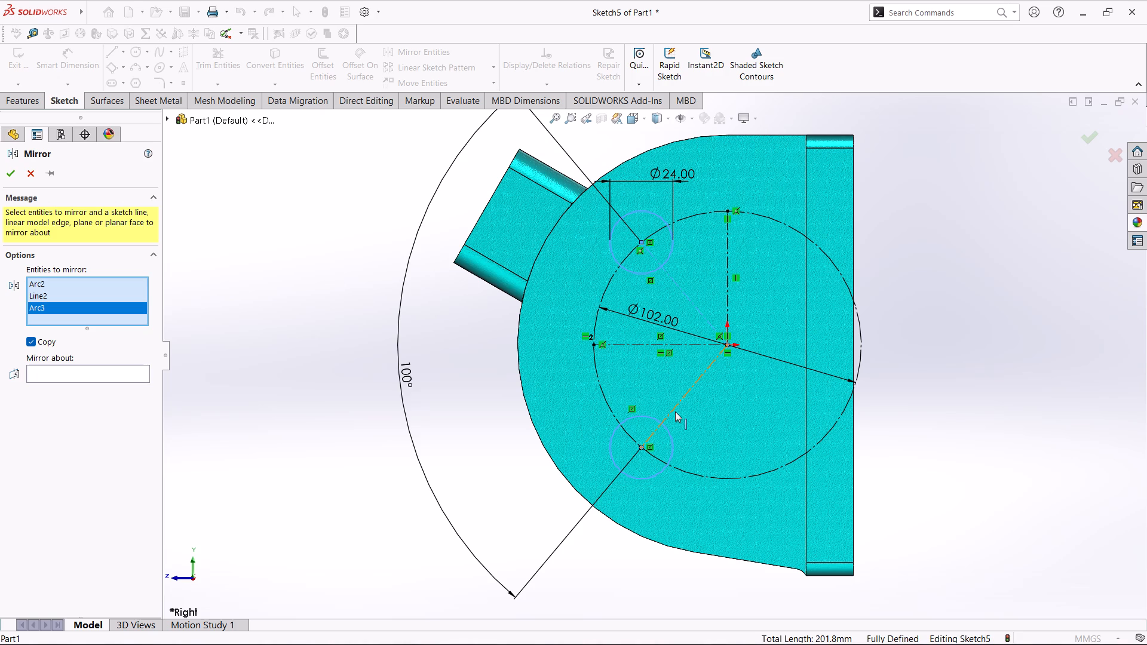
pyautogui.click(675, 411)
pyautogui.click(116, 392)
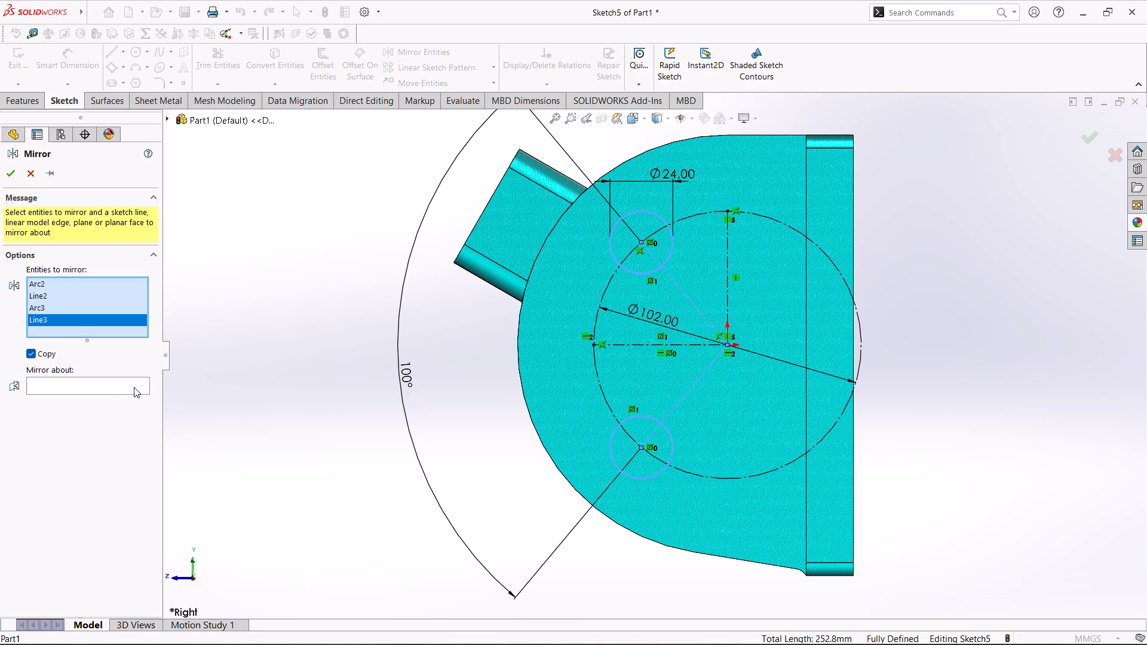
pyautogui.click(131, 387)
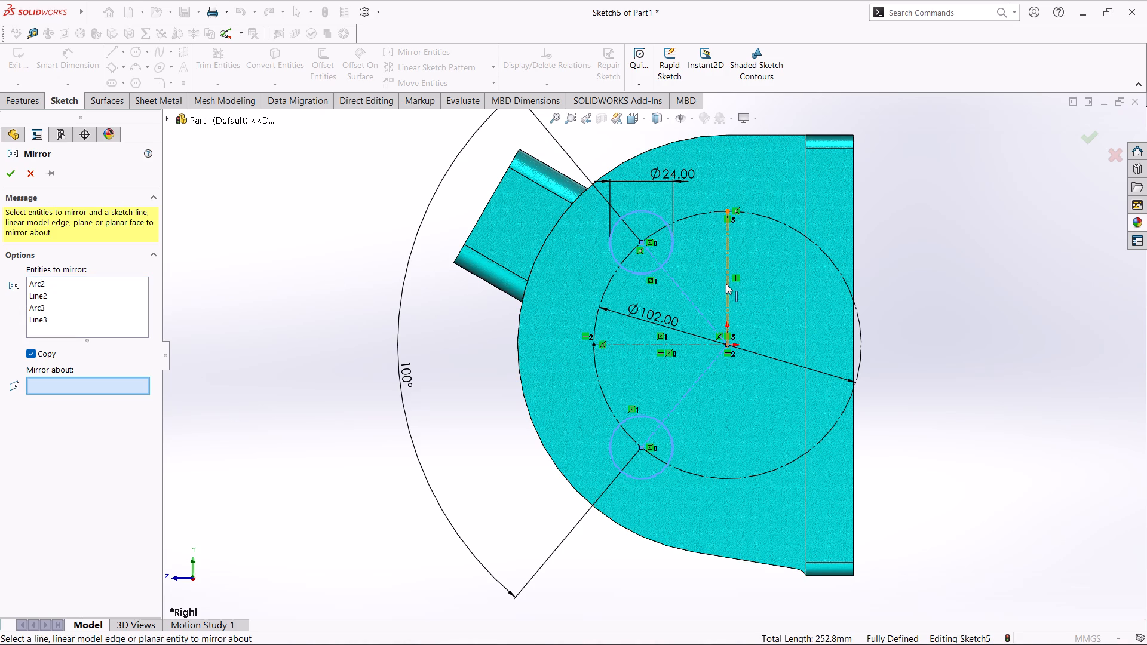
pyautogui.click(726, 284)
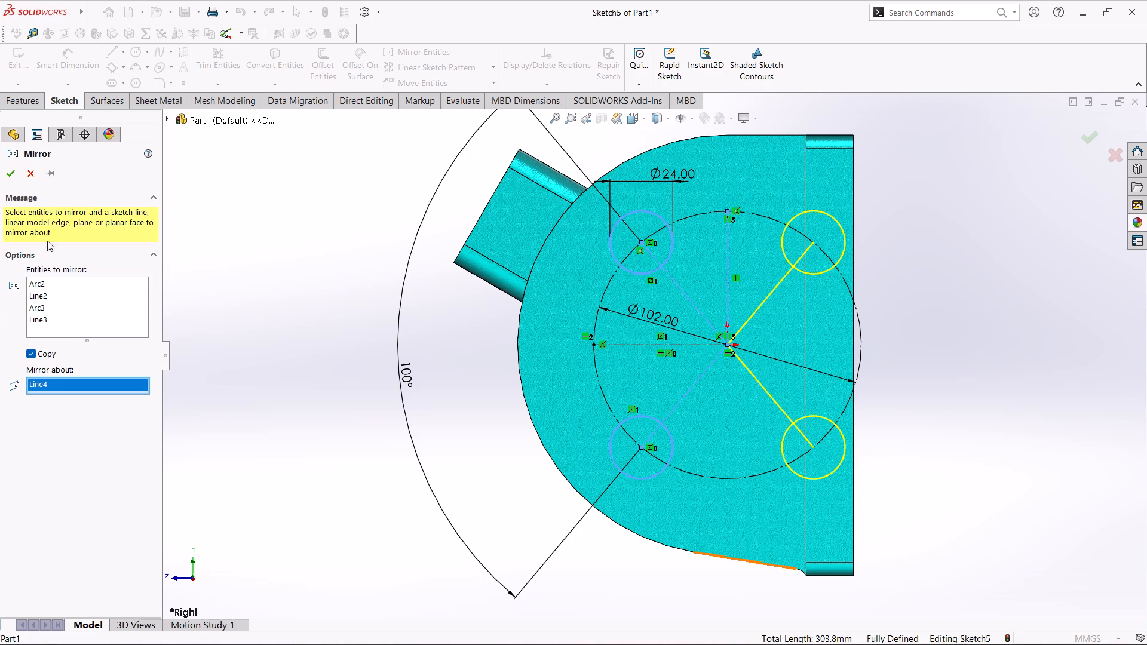
pyautogui.click(12, 181)
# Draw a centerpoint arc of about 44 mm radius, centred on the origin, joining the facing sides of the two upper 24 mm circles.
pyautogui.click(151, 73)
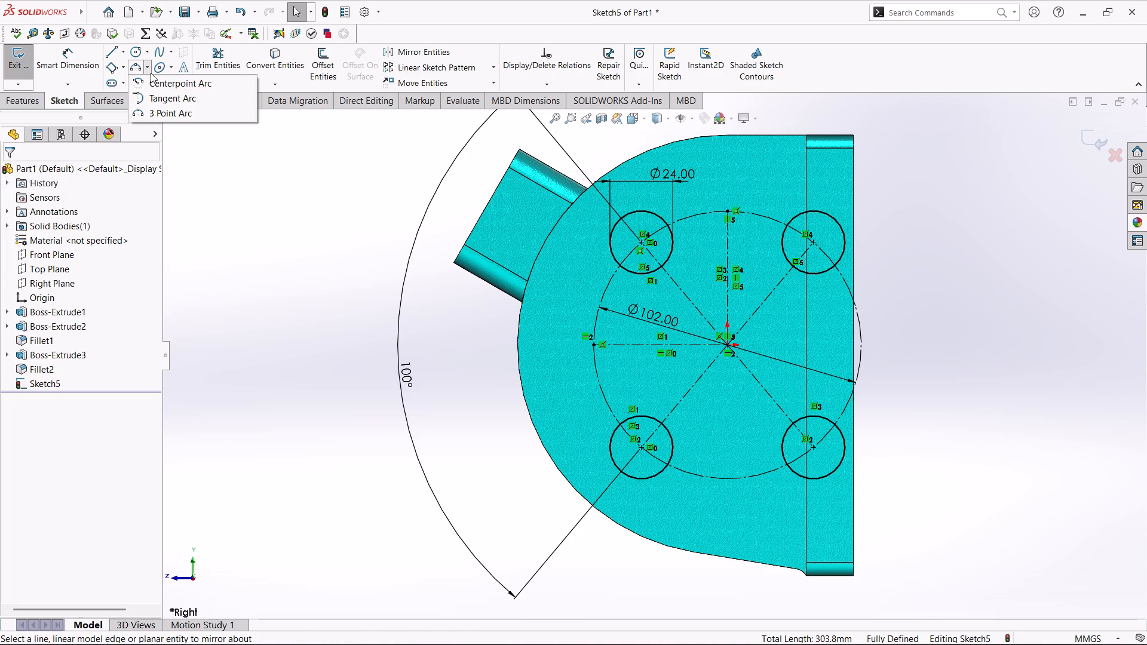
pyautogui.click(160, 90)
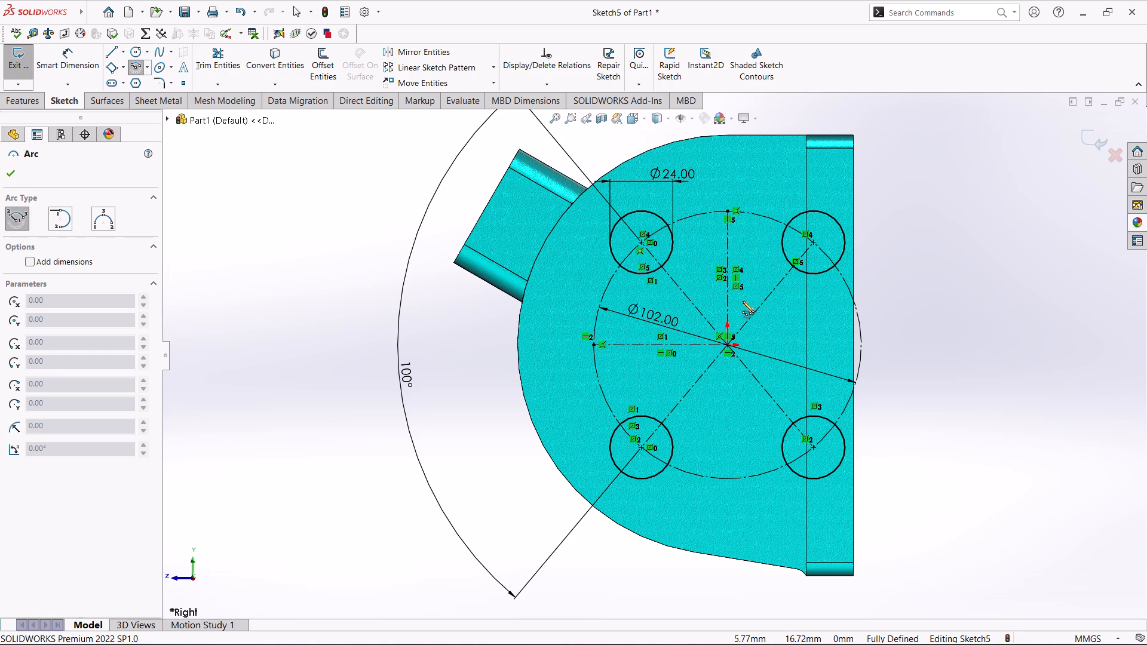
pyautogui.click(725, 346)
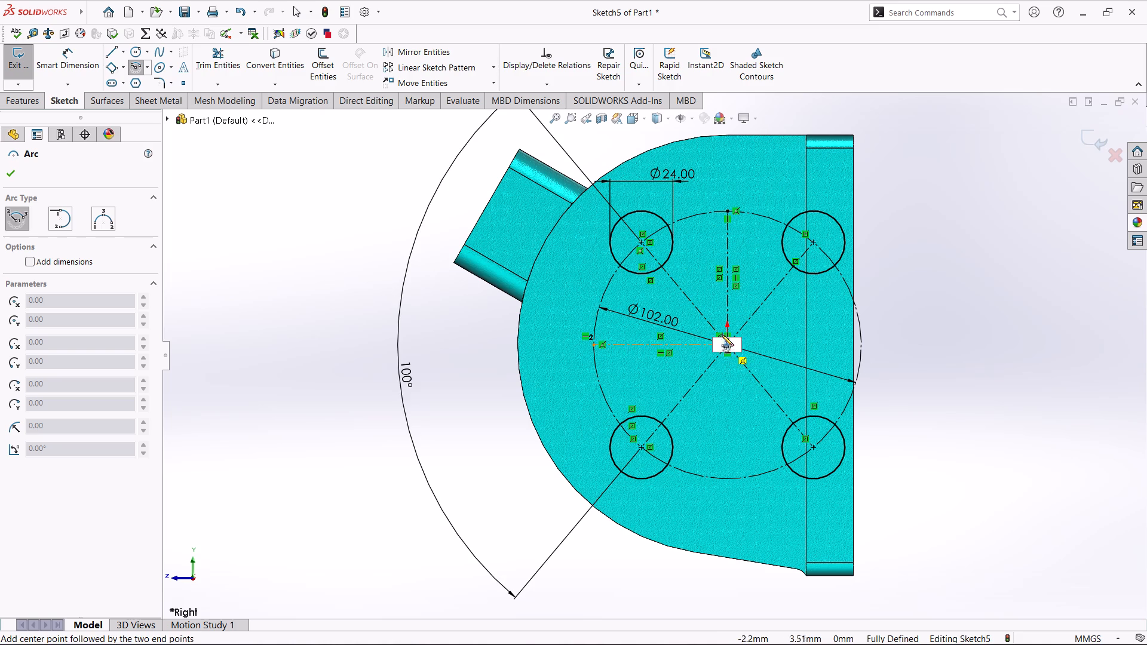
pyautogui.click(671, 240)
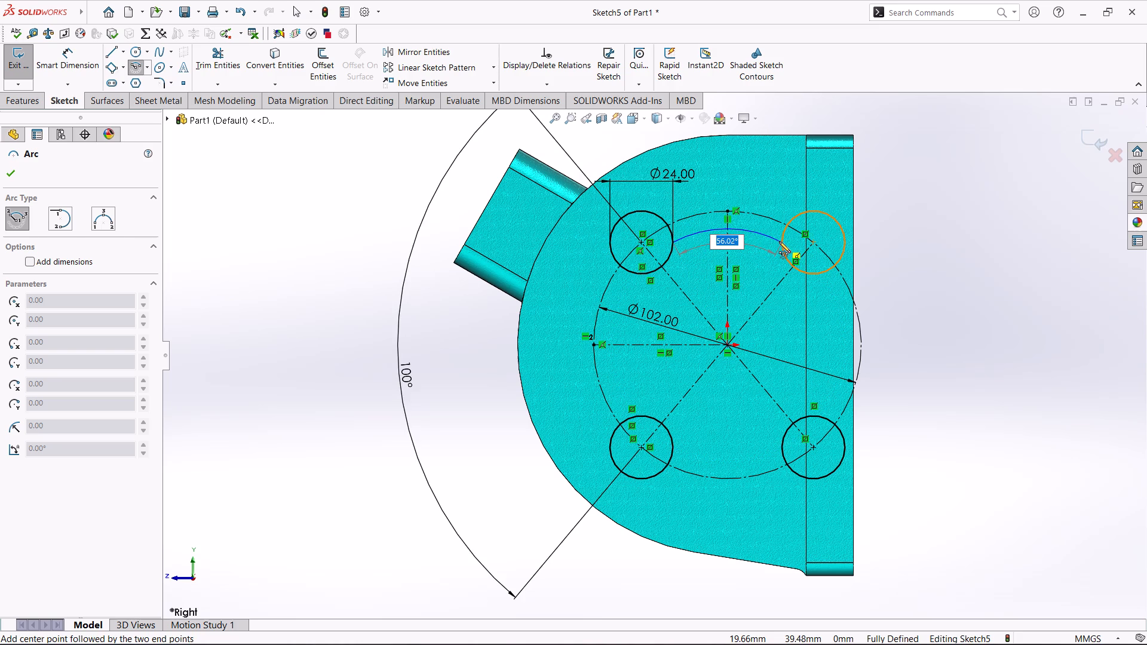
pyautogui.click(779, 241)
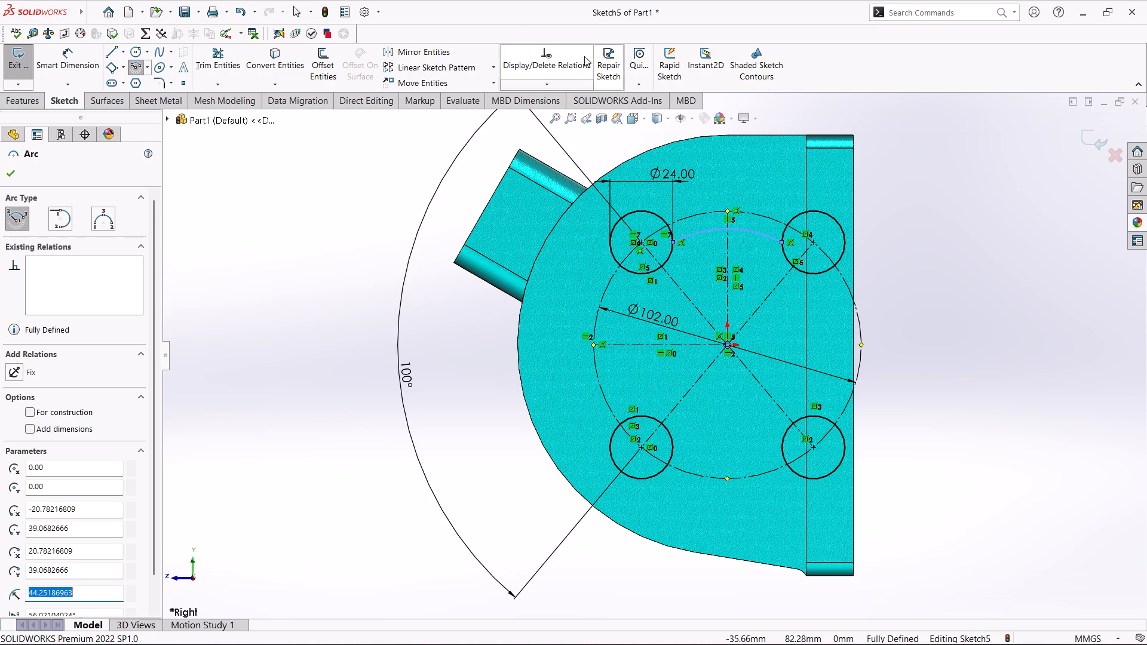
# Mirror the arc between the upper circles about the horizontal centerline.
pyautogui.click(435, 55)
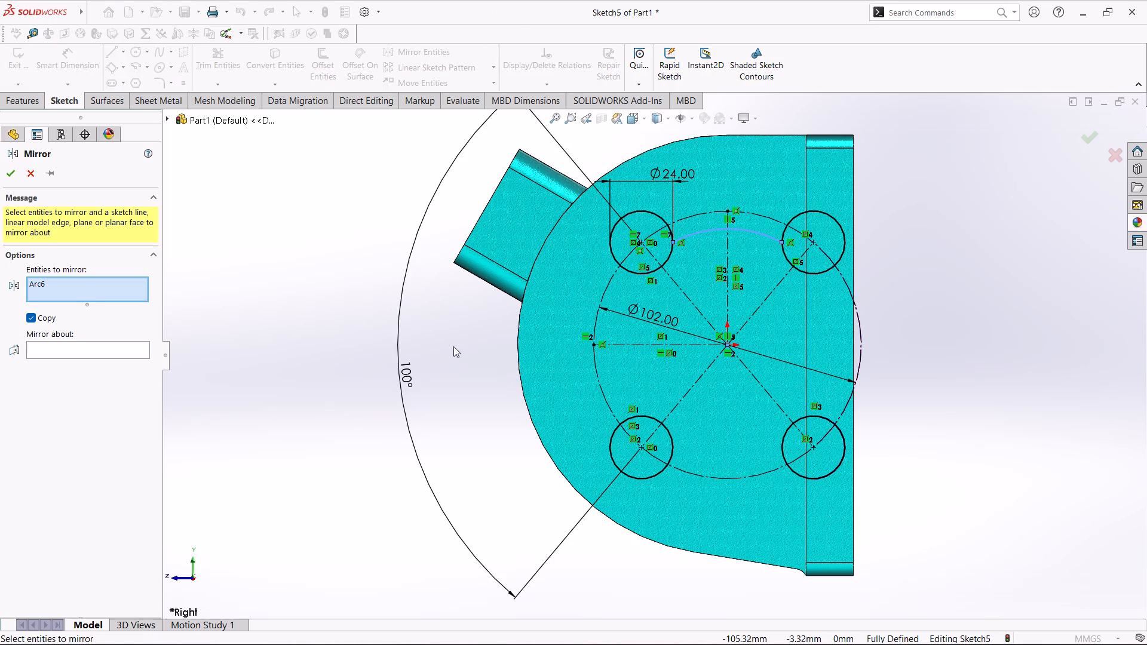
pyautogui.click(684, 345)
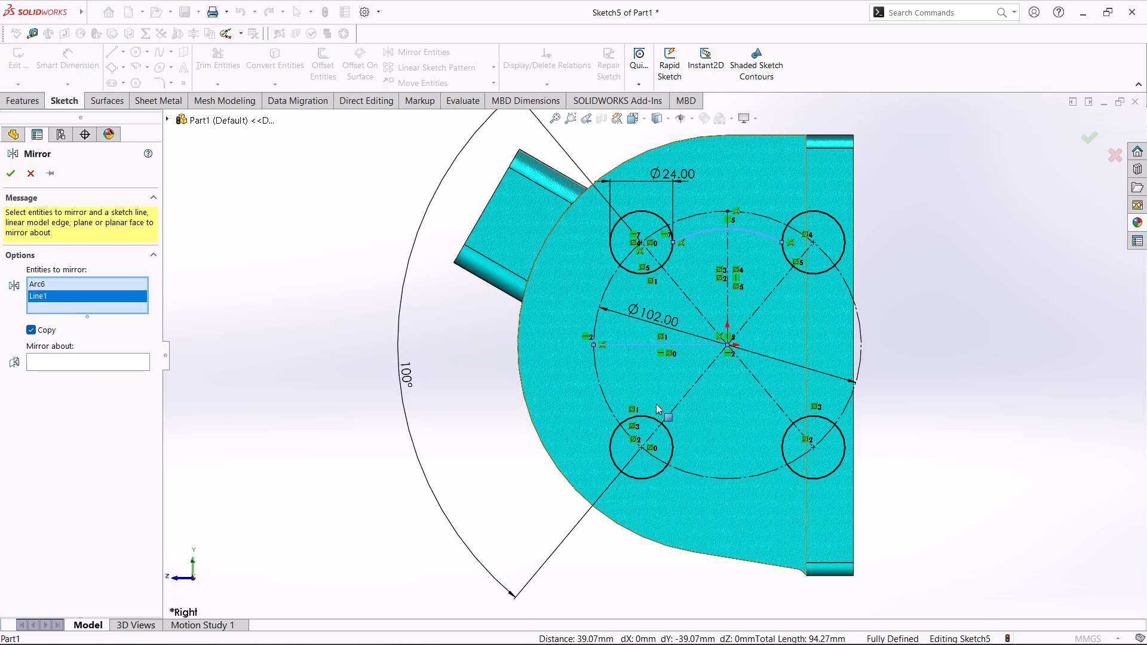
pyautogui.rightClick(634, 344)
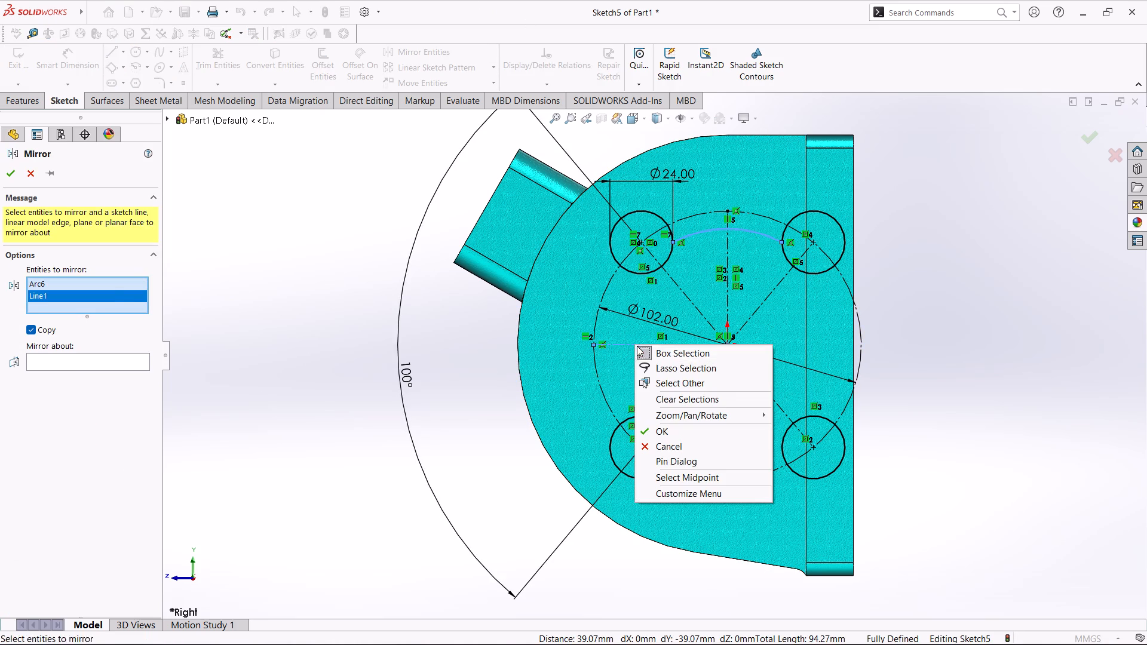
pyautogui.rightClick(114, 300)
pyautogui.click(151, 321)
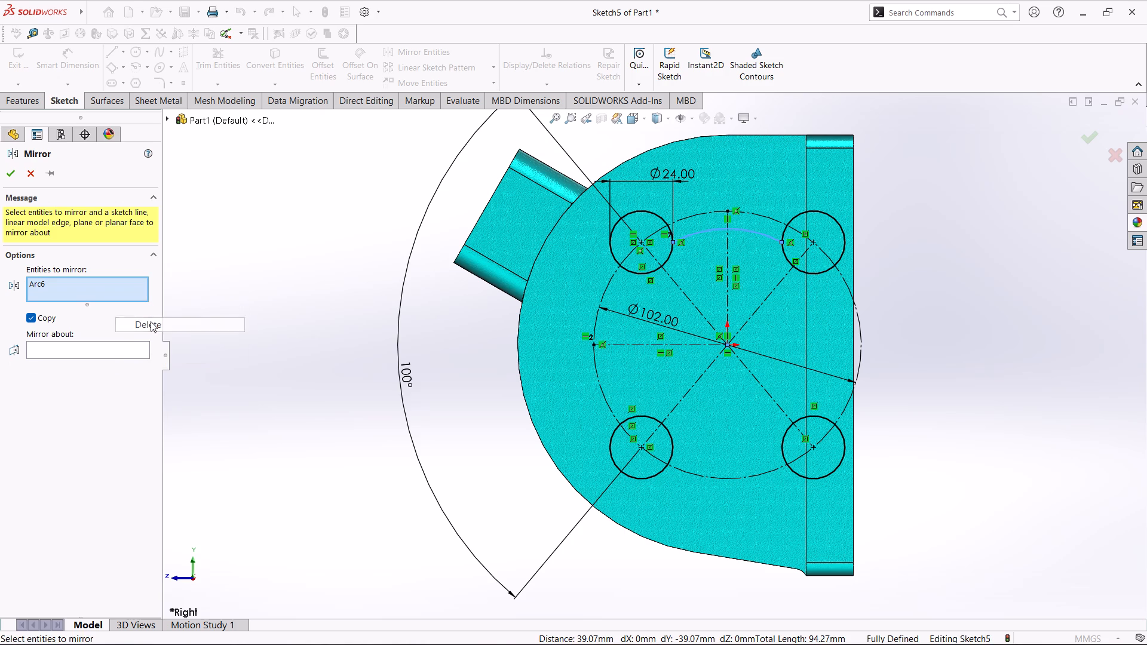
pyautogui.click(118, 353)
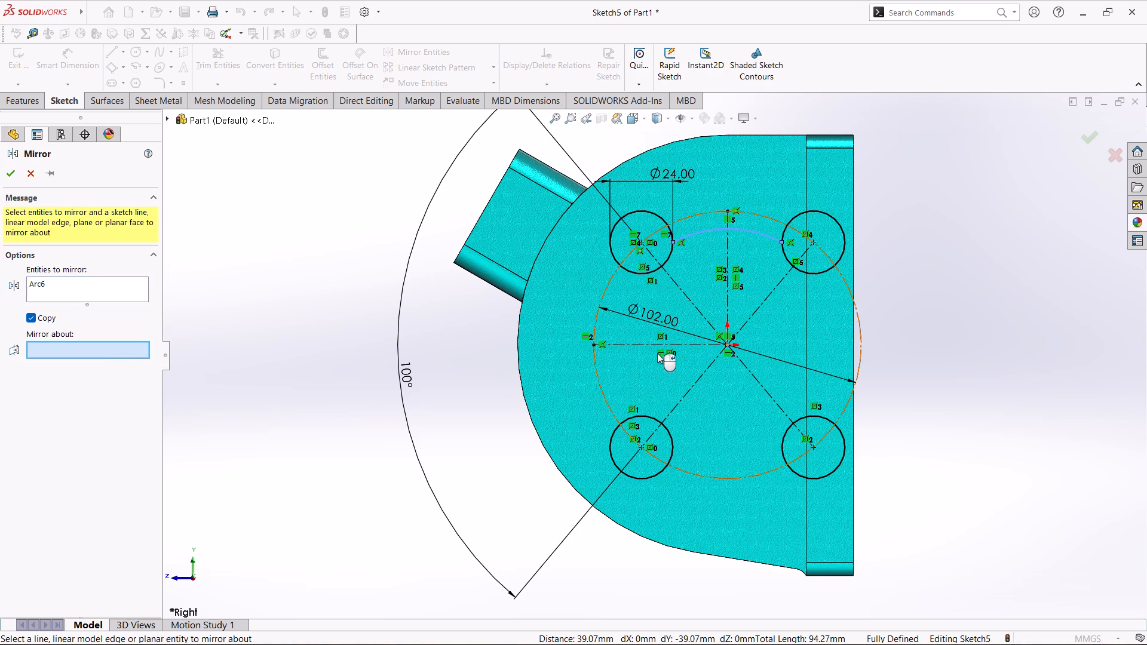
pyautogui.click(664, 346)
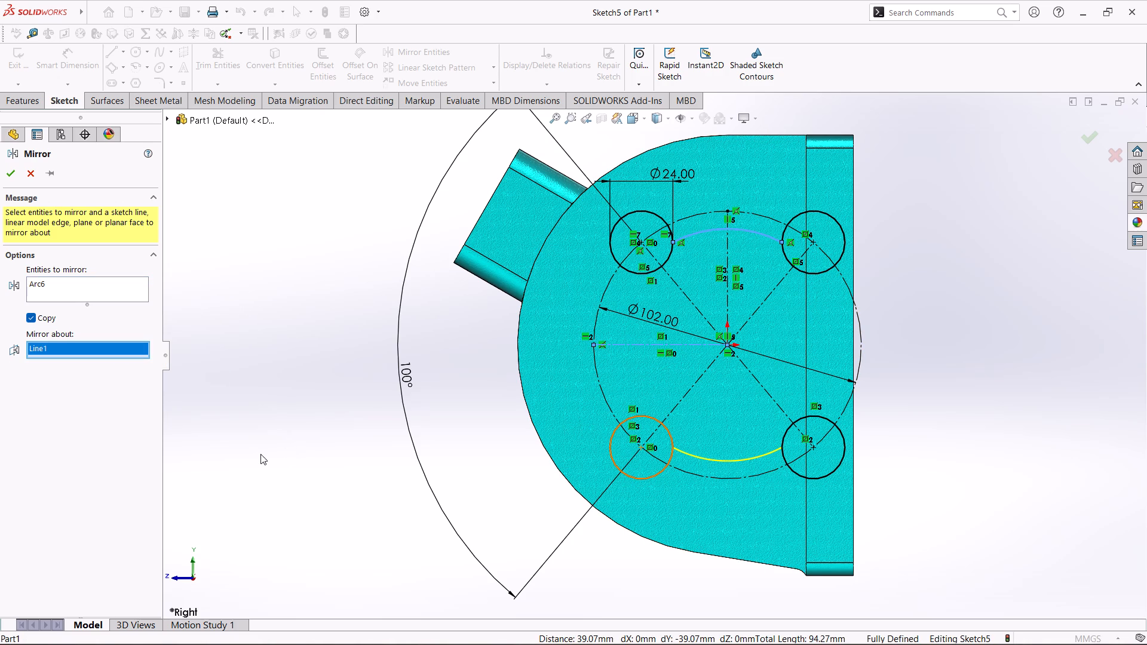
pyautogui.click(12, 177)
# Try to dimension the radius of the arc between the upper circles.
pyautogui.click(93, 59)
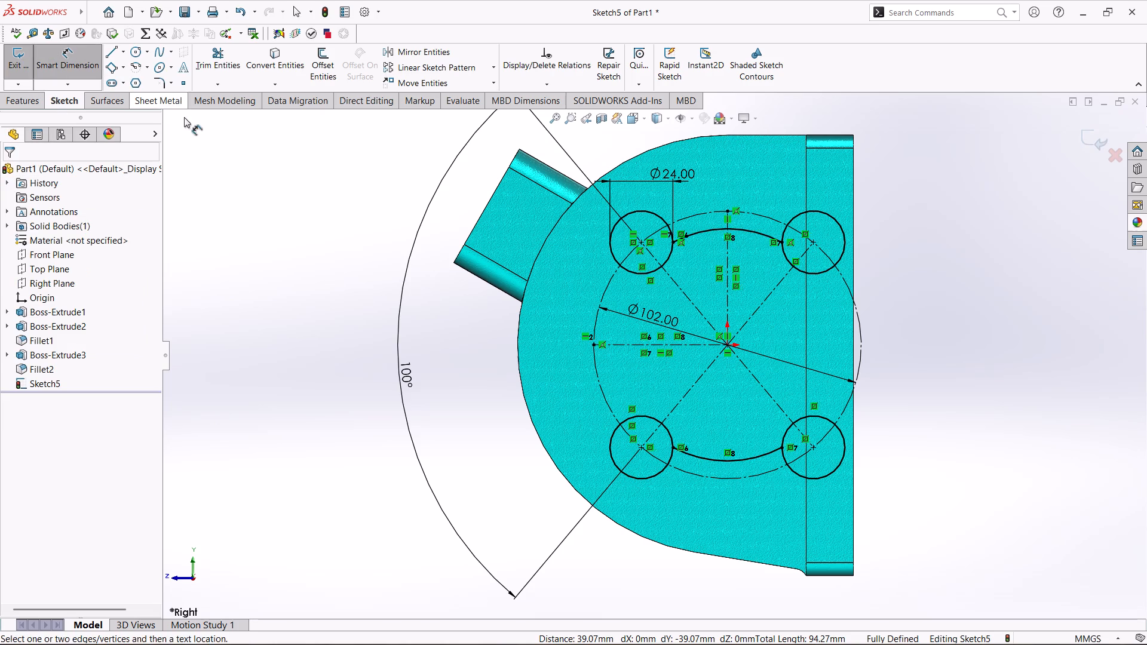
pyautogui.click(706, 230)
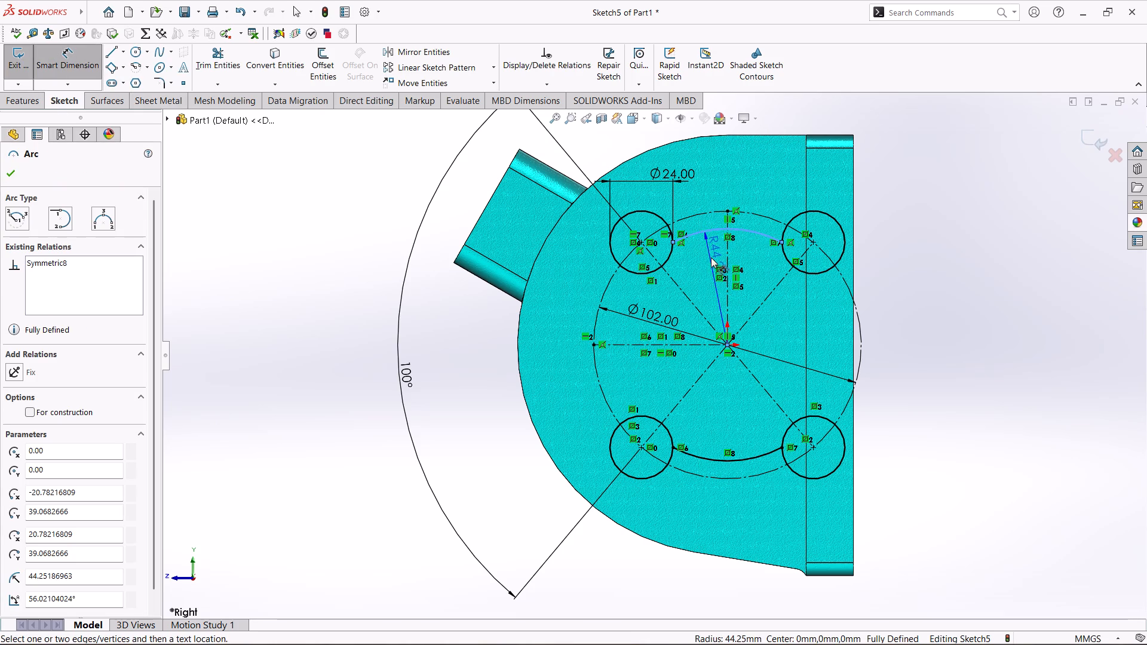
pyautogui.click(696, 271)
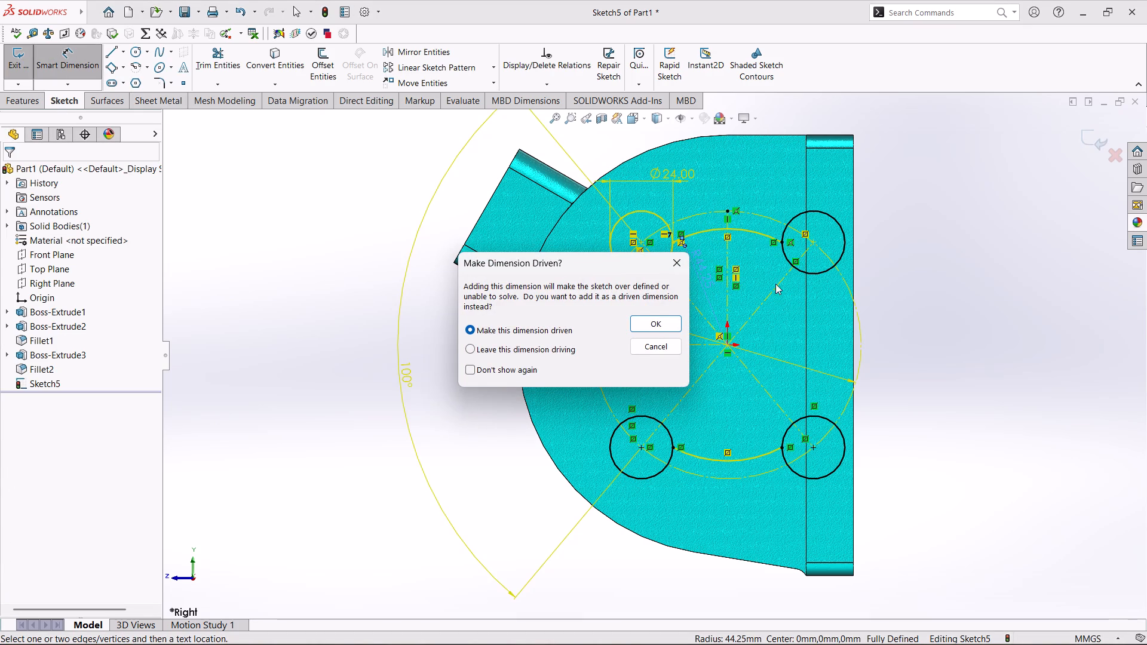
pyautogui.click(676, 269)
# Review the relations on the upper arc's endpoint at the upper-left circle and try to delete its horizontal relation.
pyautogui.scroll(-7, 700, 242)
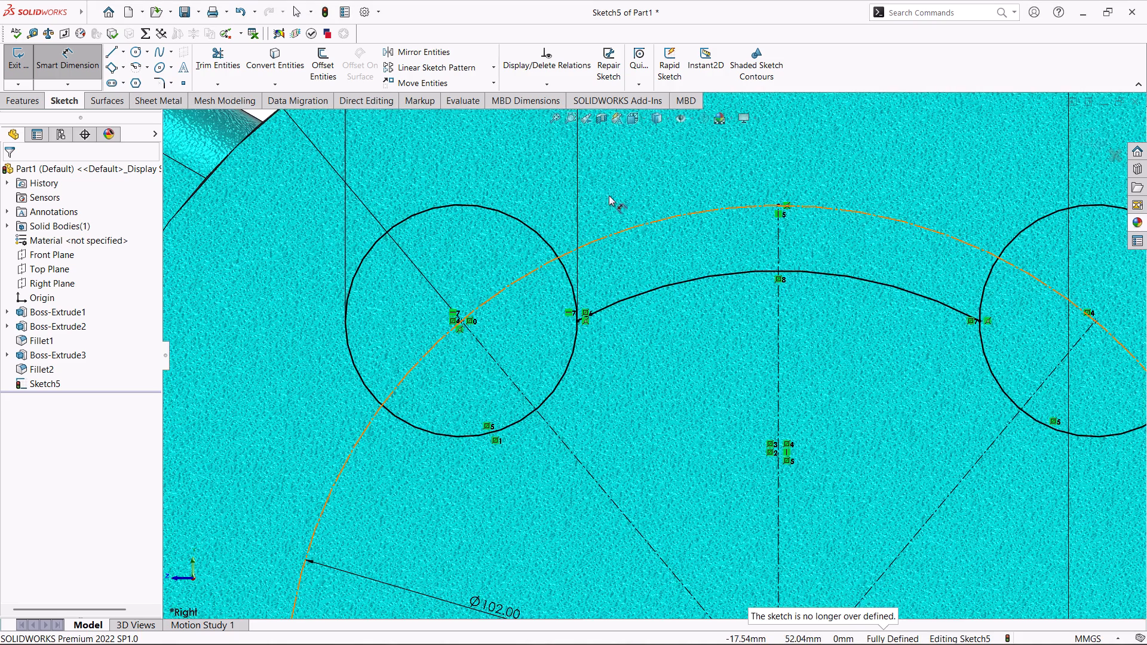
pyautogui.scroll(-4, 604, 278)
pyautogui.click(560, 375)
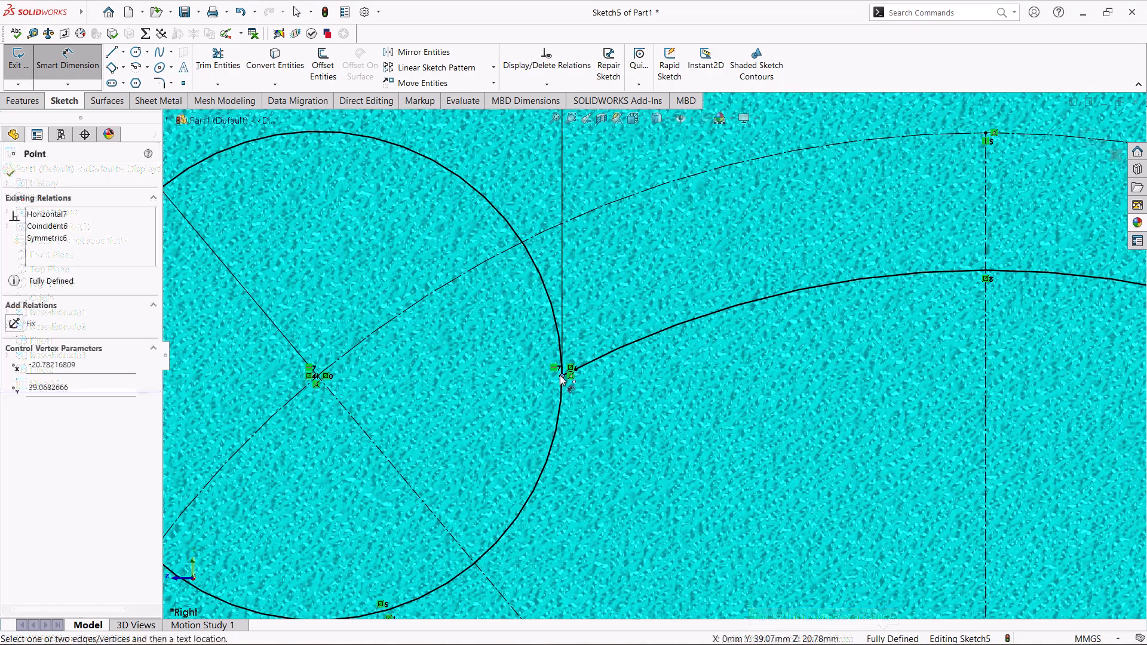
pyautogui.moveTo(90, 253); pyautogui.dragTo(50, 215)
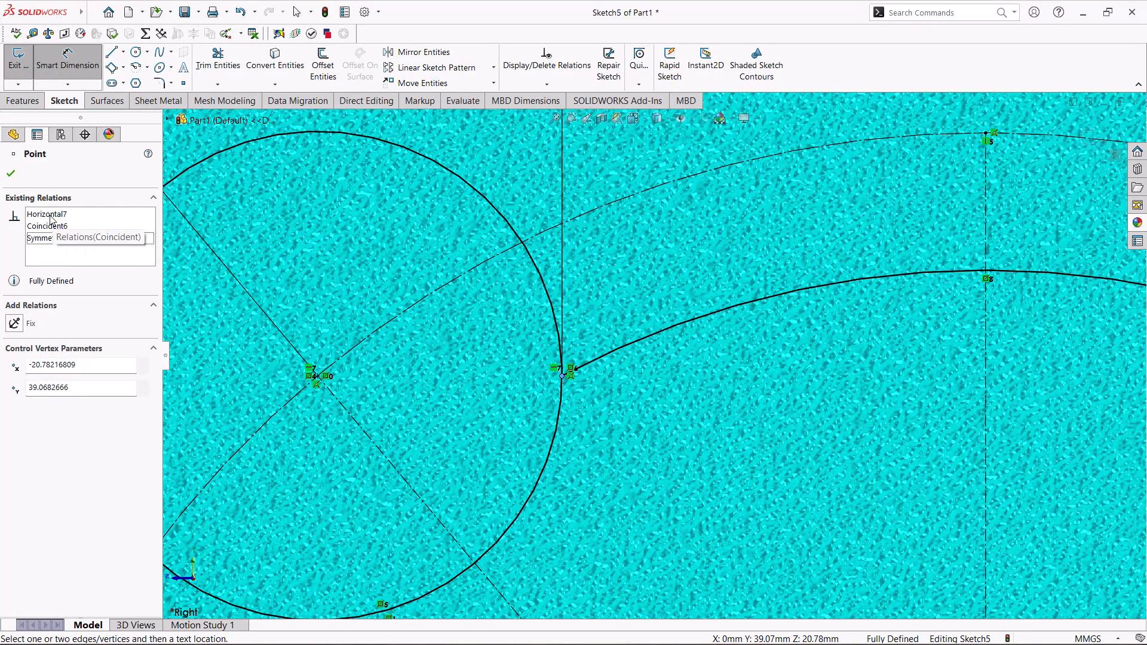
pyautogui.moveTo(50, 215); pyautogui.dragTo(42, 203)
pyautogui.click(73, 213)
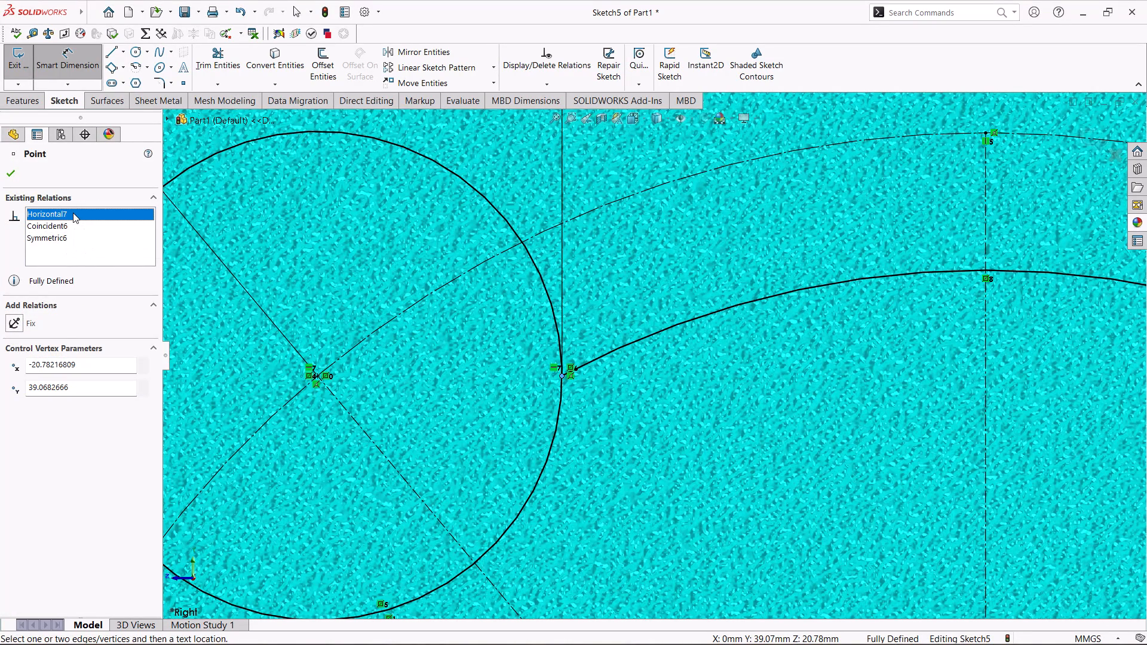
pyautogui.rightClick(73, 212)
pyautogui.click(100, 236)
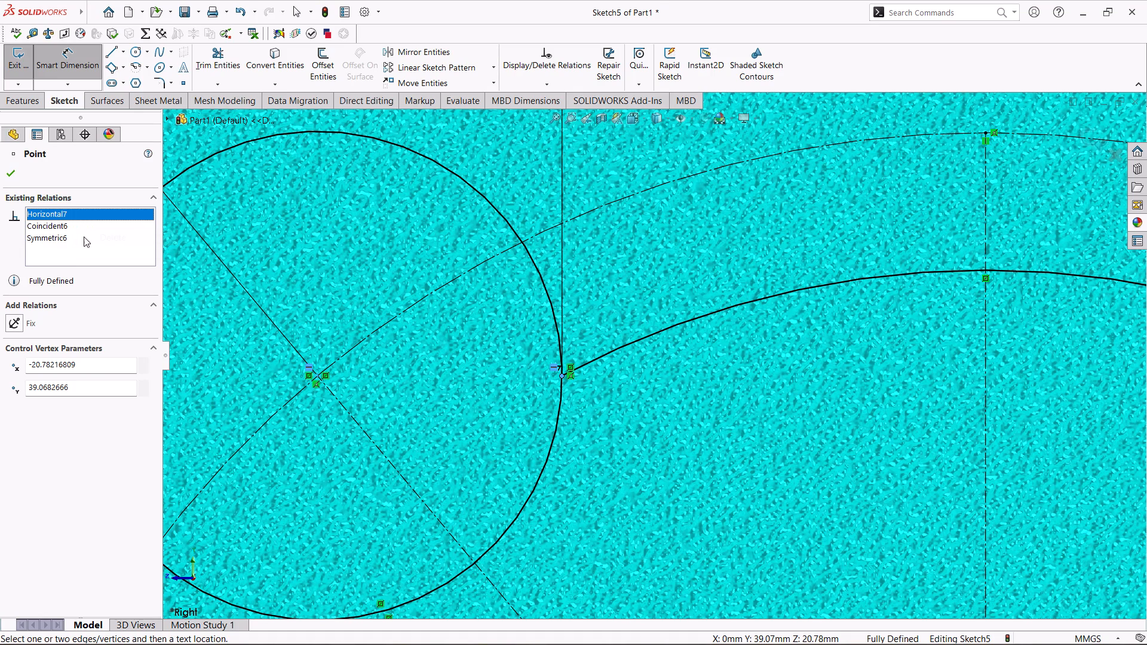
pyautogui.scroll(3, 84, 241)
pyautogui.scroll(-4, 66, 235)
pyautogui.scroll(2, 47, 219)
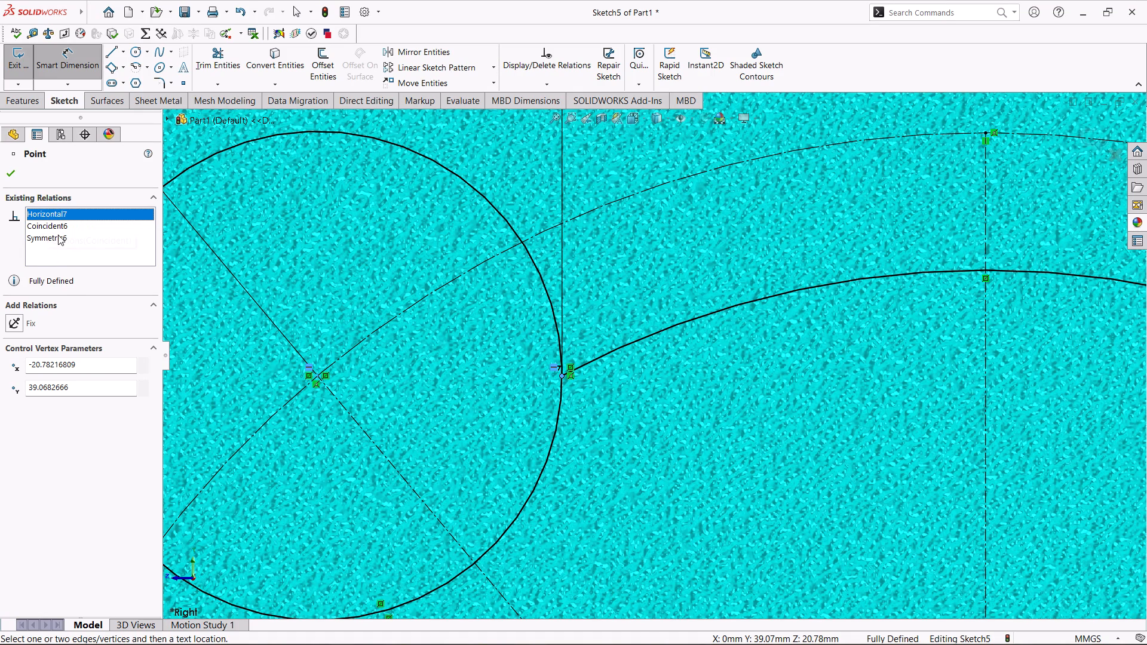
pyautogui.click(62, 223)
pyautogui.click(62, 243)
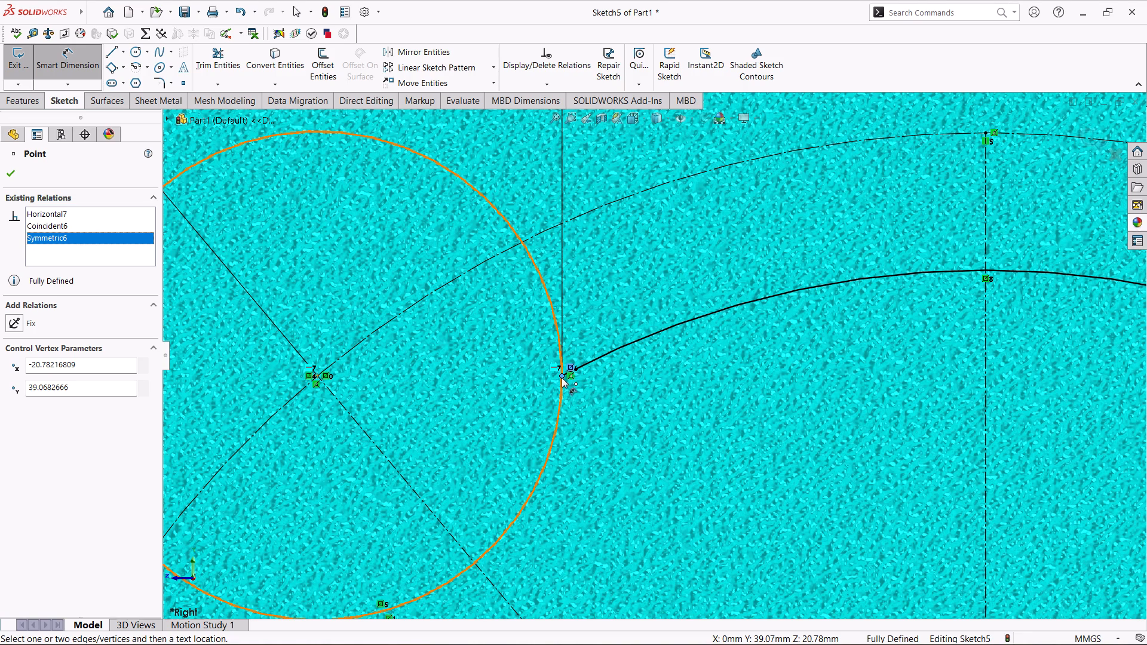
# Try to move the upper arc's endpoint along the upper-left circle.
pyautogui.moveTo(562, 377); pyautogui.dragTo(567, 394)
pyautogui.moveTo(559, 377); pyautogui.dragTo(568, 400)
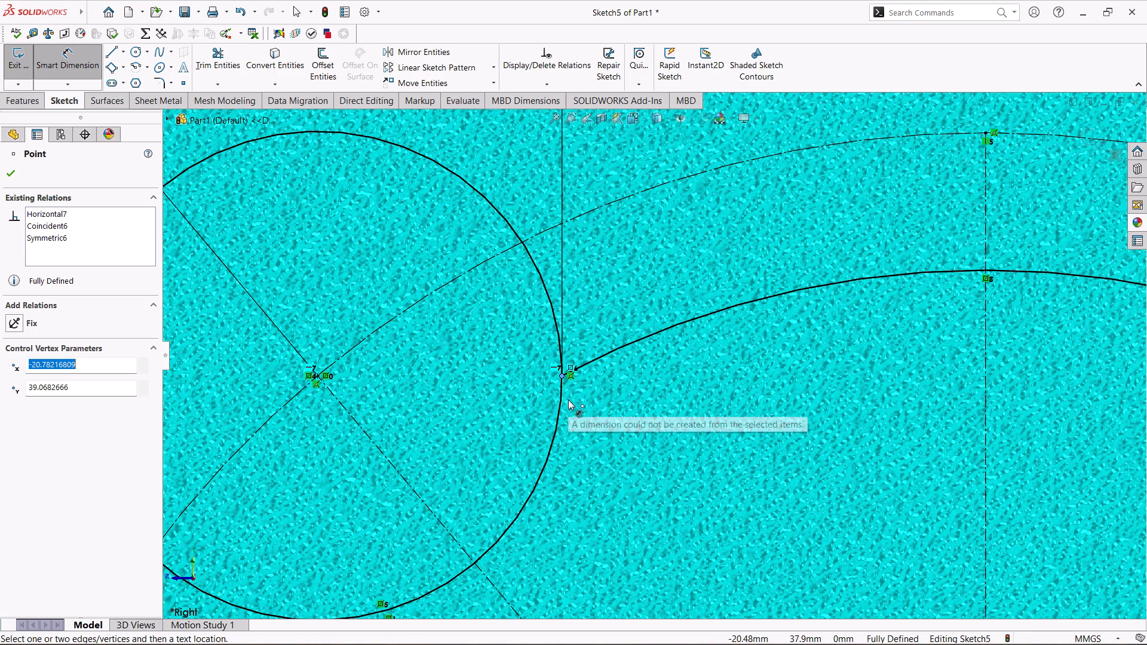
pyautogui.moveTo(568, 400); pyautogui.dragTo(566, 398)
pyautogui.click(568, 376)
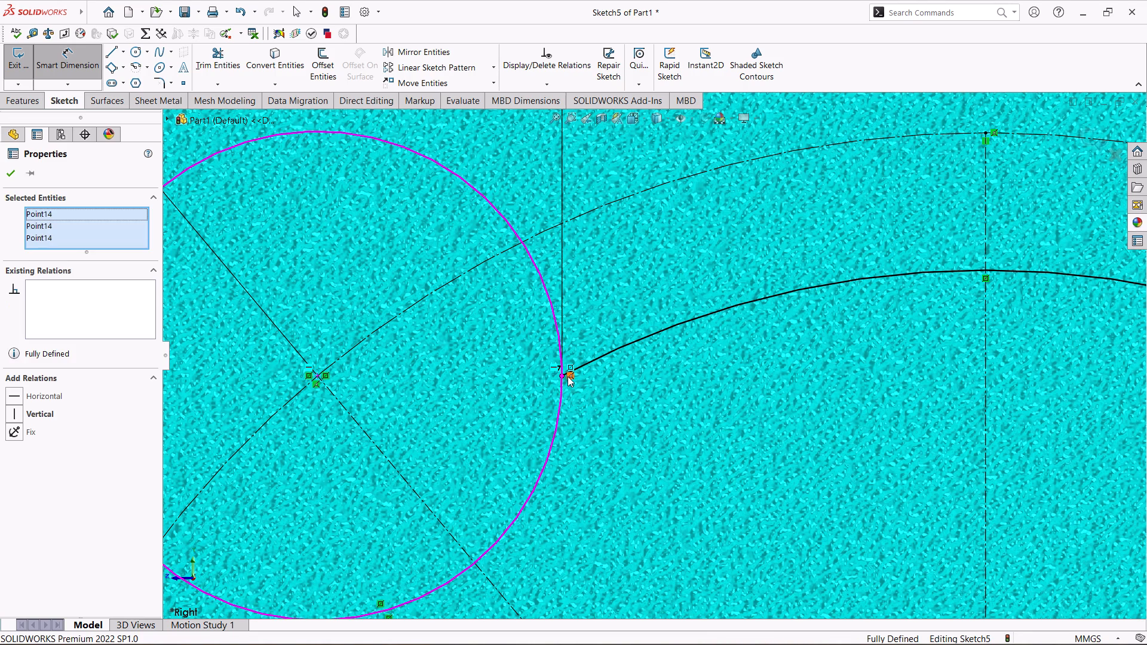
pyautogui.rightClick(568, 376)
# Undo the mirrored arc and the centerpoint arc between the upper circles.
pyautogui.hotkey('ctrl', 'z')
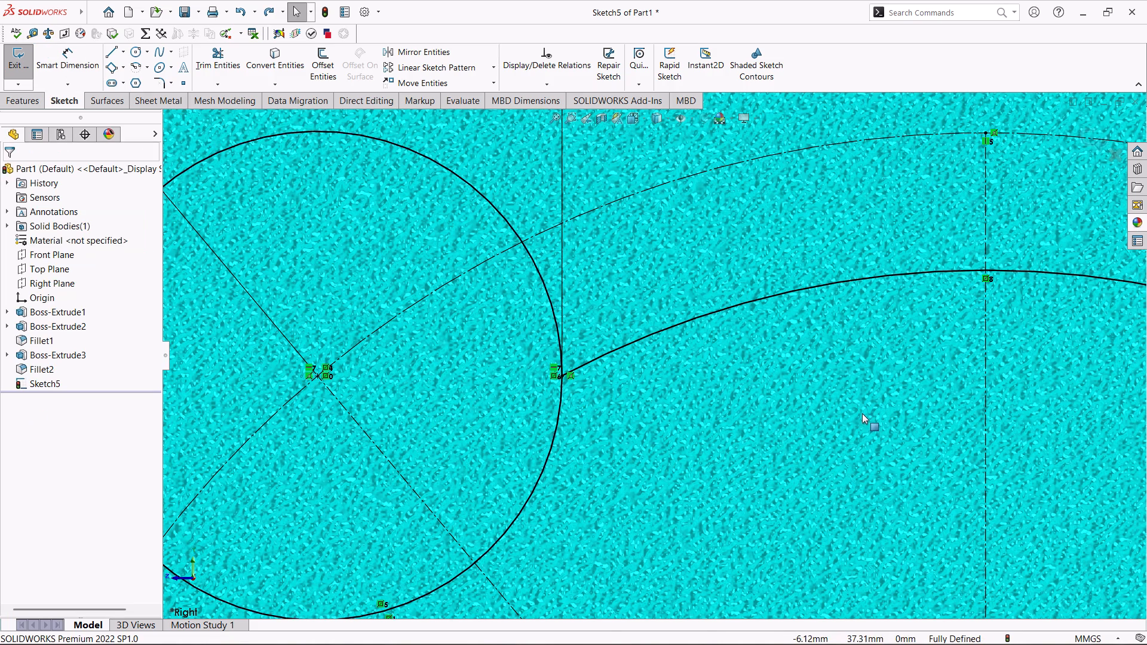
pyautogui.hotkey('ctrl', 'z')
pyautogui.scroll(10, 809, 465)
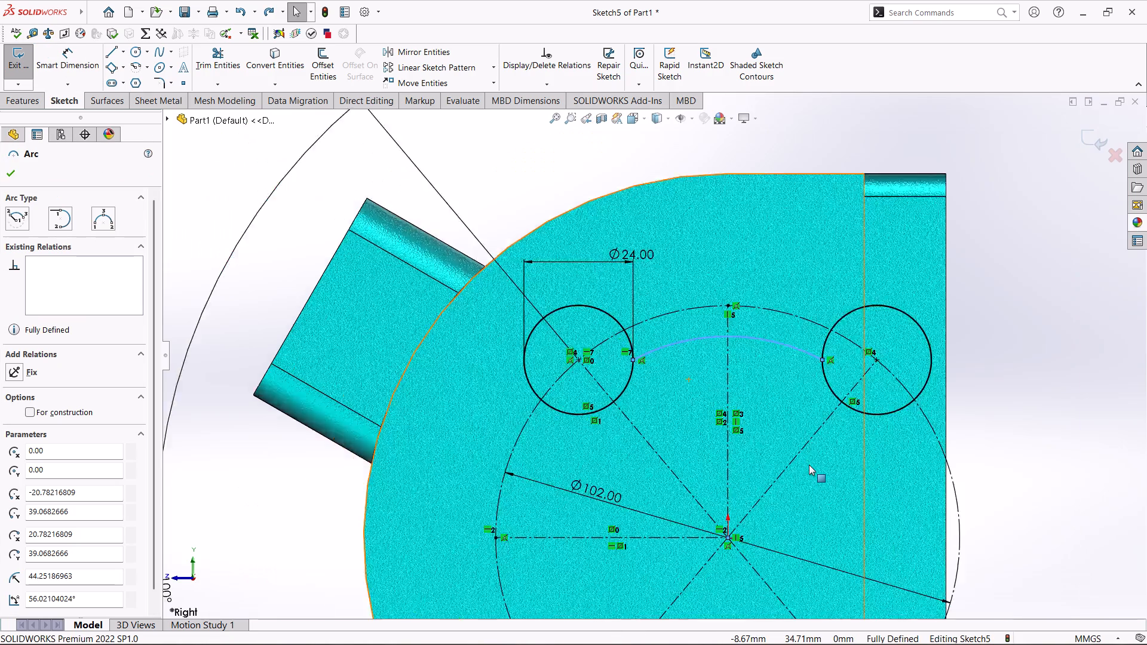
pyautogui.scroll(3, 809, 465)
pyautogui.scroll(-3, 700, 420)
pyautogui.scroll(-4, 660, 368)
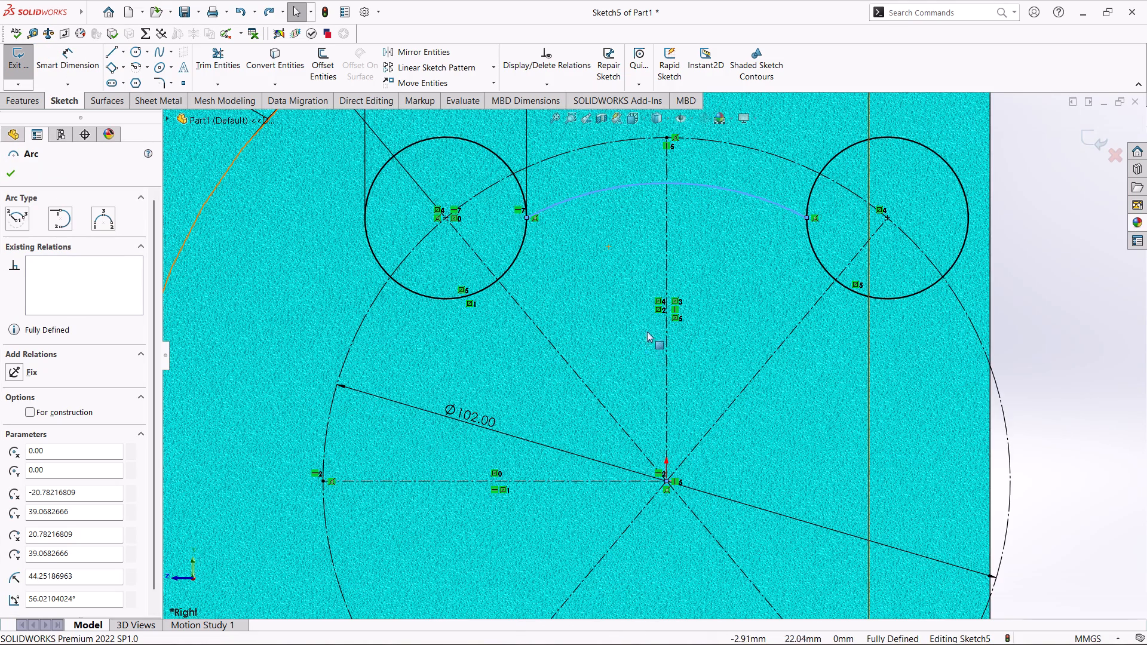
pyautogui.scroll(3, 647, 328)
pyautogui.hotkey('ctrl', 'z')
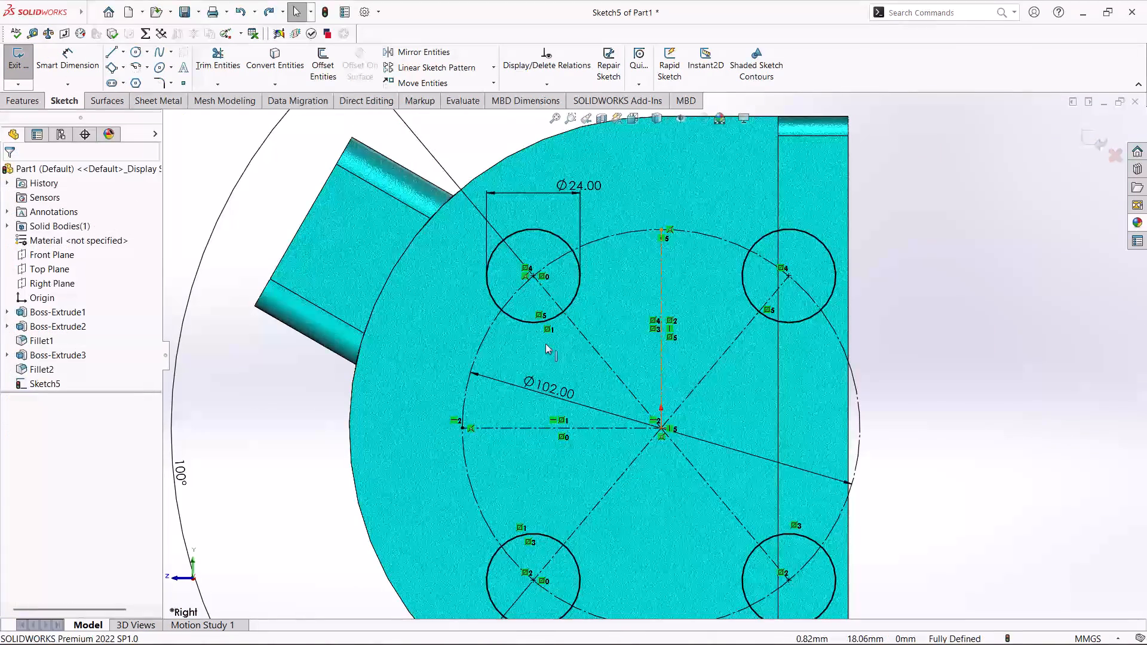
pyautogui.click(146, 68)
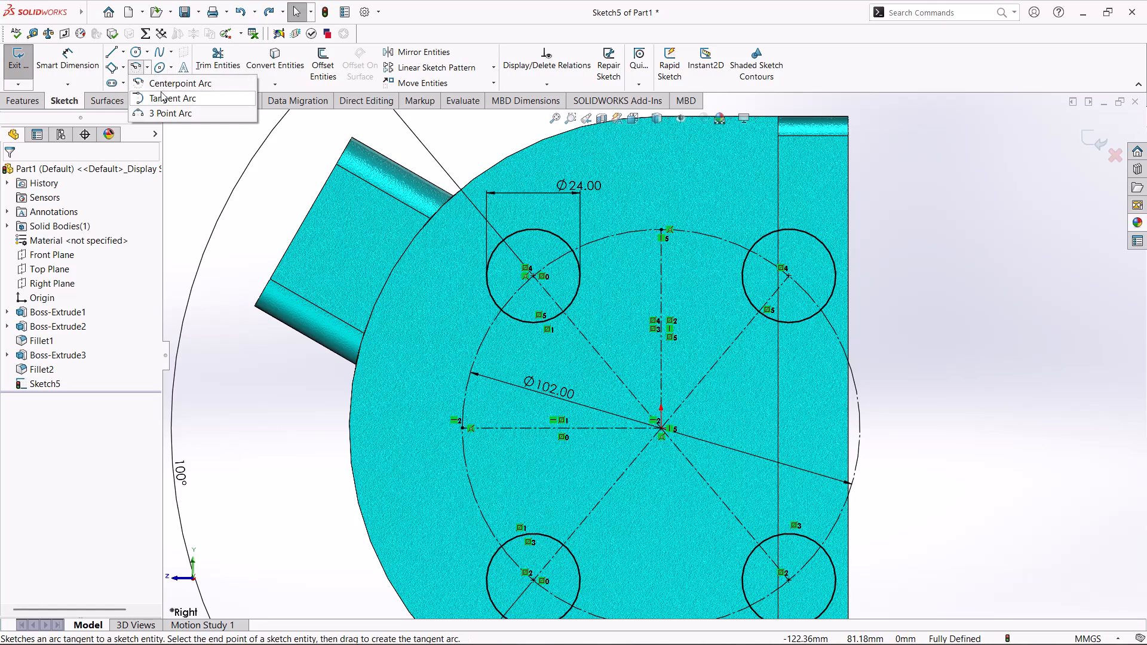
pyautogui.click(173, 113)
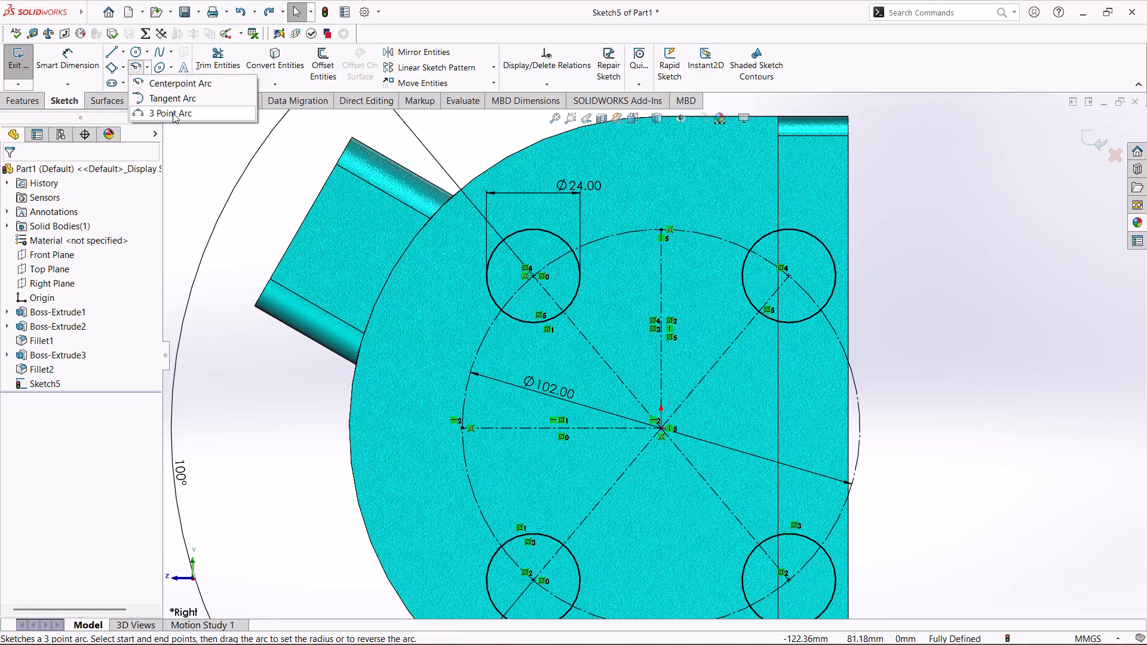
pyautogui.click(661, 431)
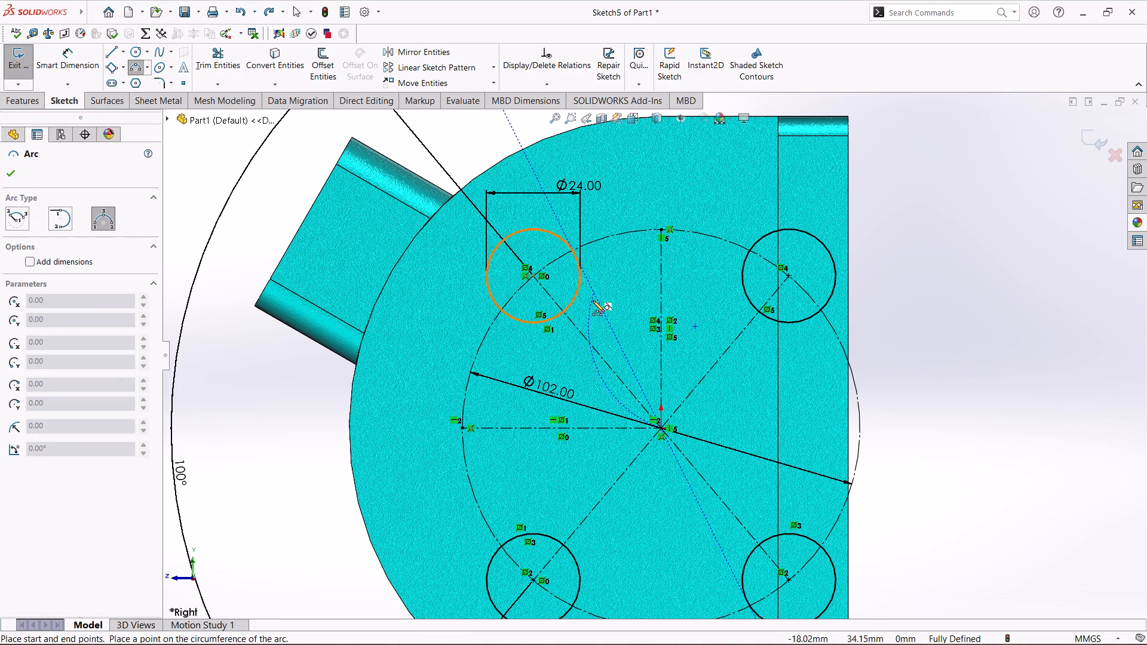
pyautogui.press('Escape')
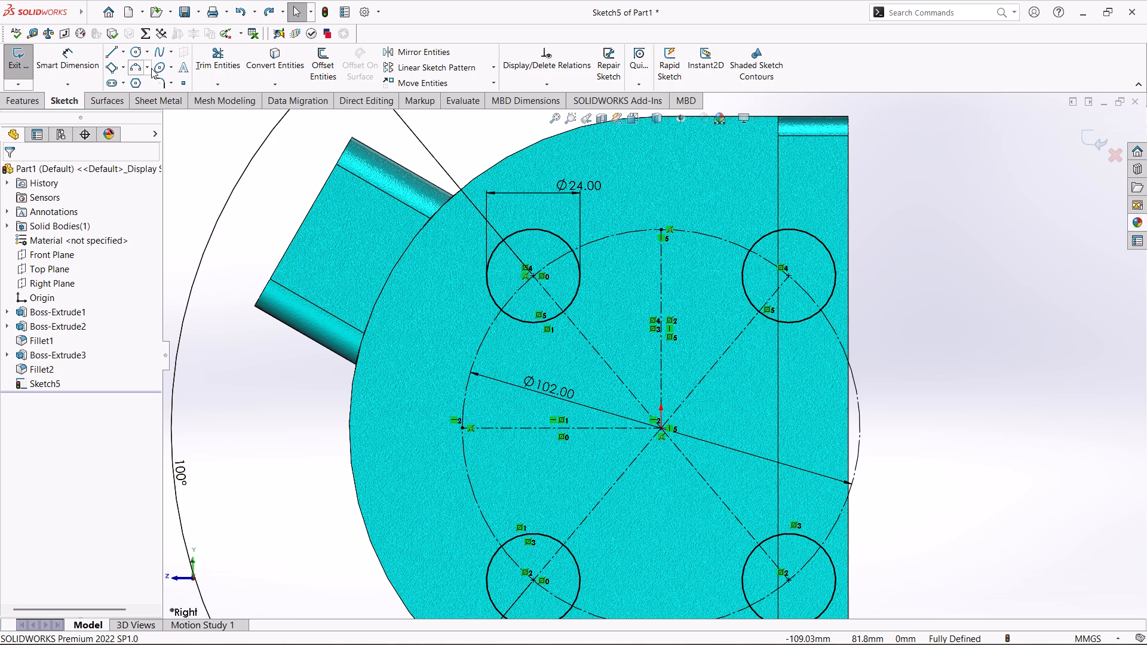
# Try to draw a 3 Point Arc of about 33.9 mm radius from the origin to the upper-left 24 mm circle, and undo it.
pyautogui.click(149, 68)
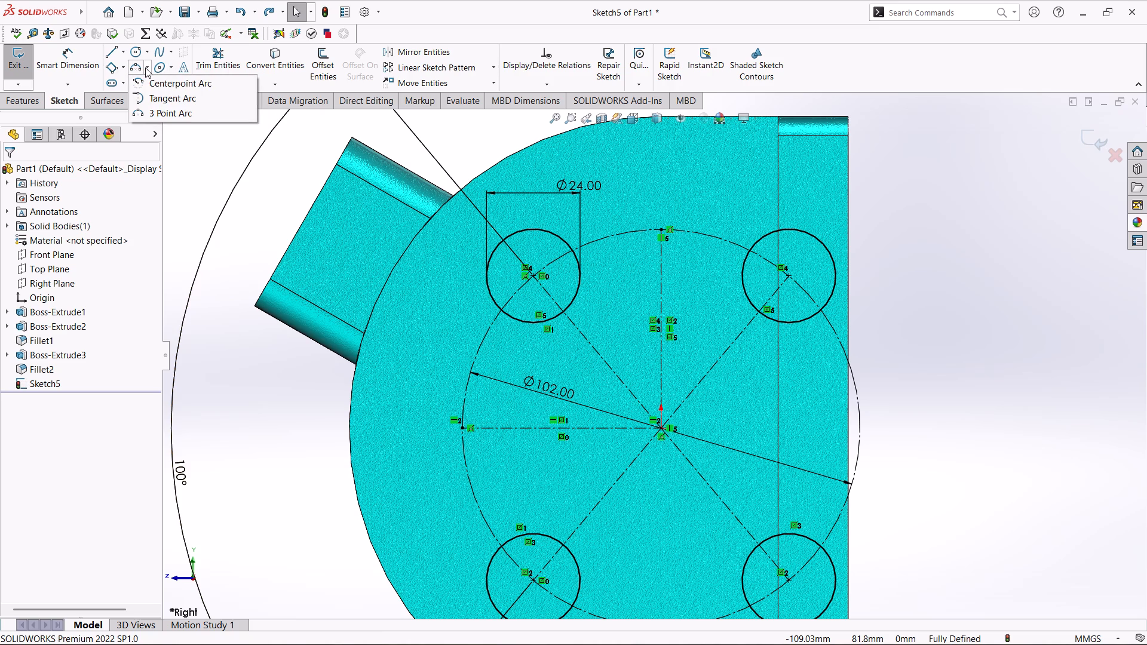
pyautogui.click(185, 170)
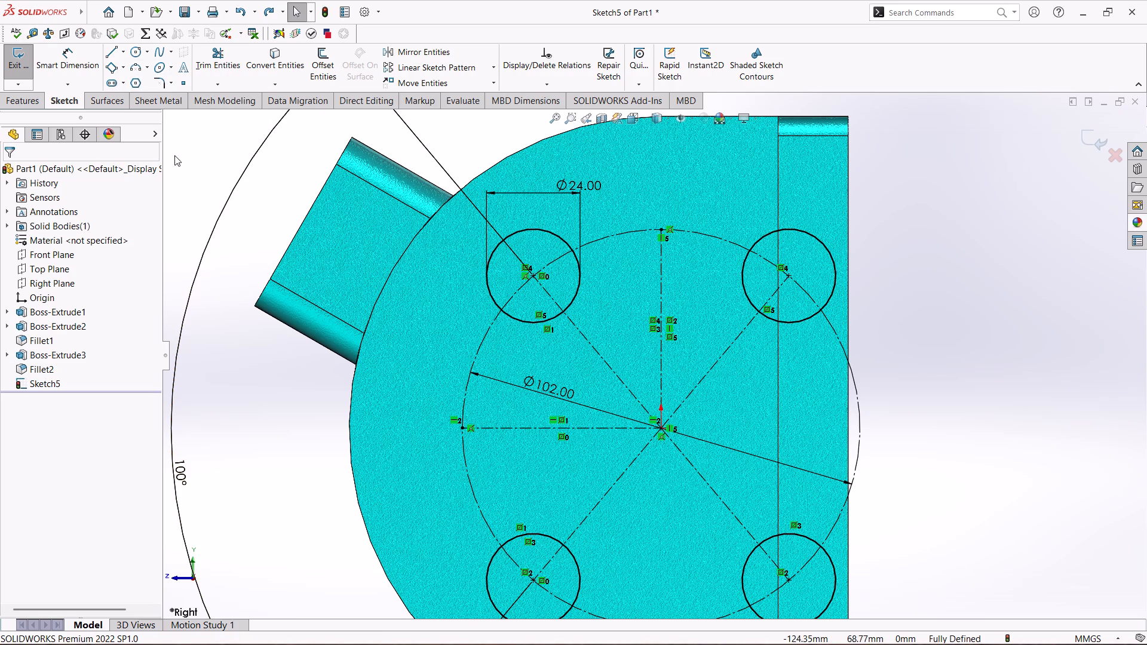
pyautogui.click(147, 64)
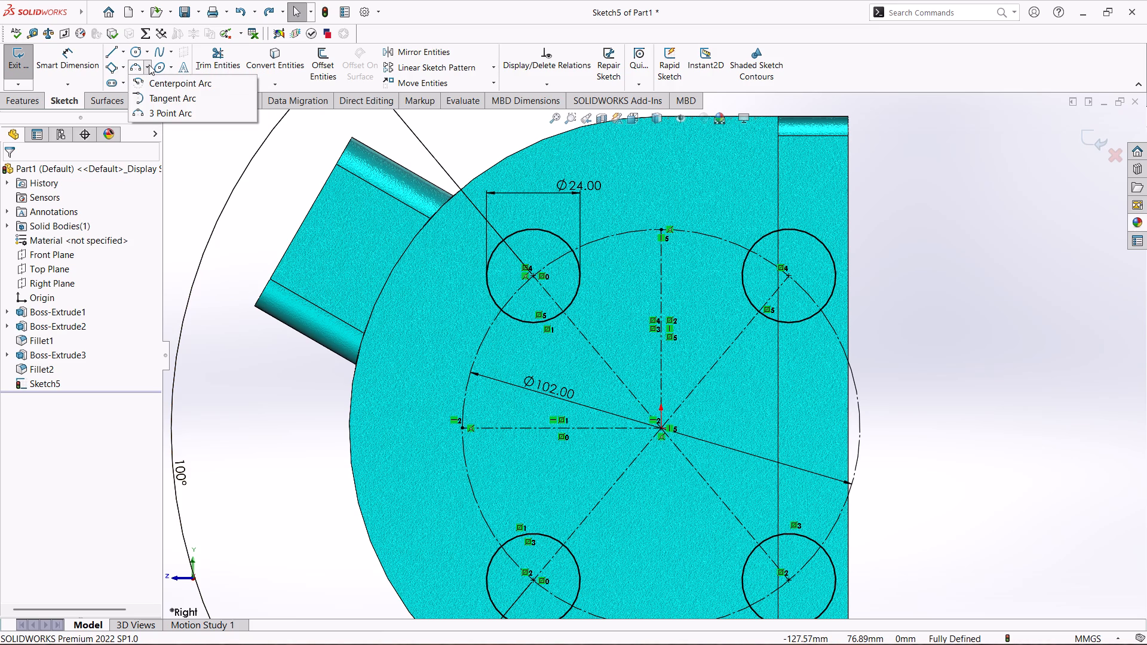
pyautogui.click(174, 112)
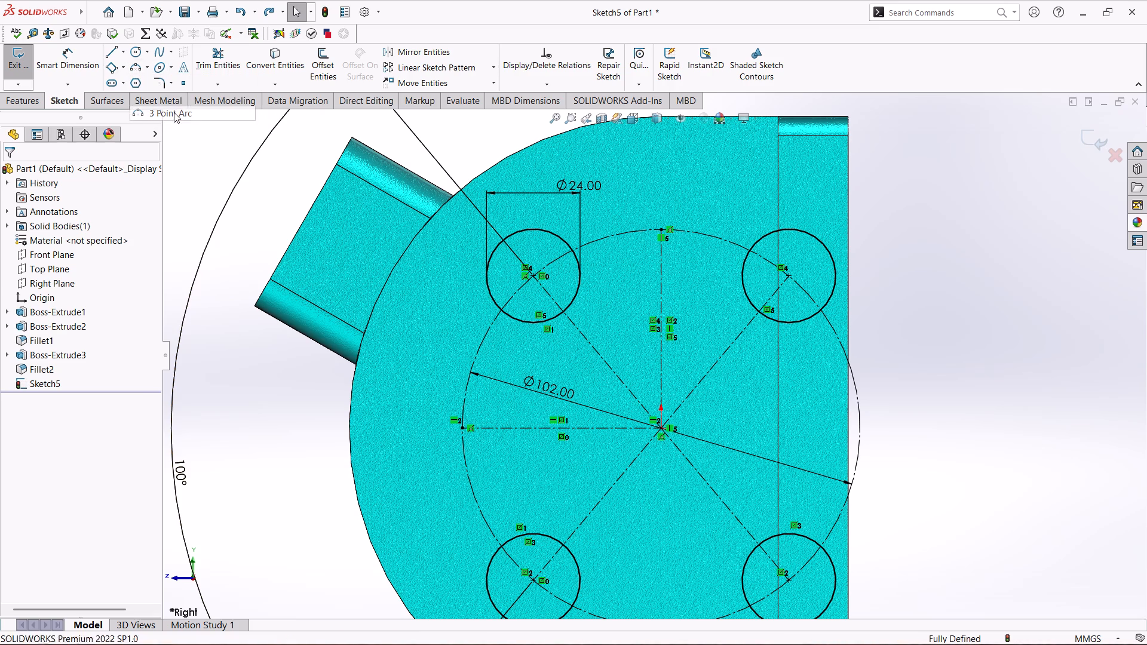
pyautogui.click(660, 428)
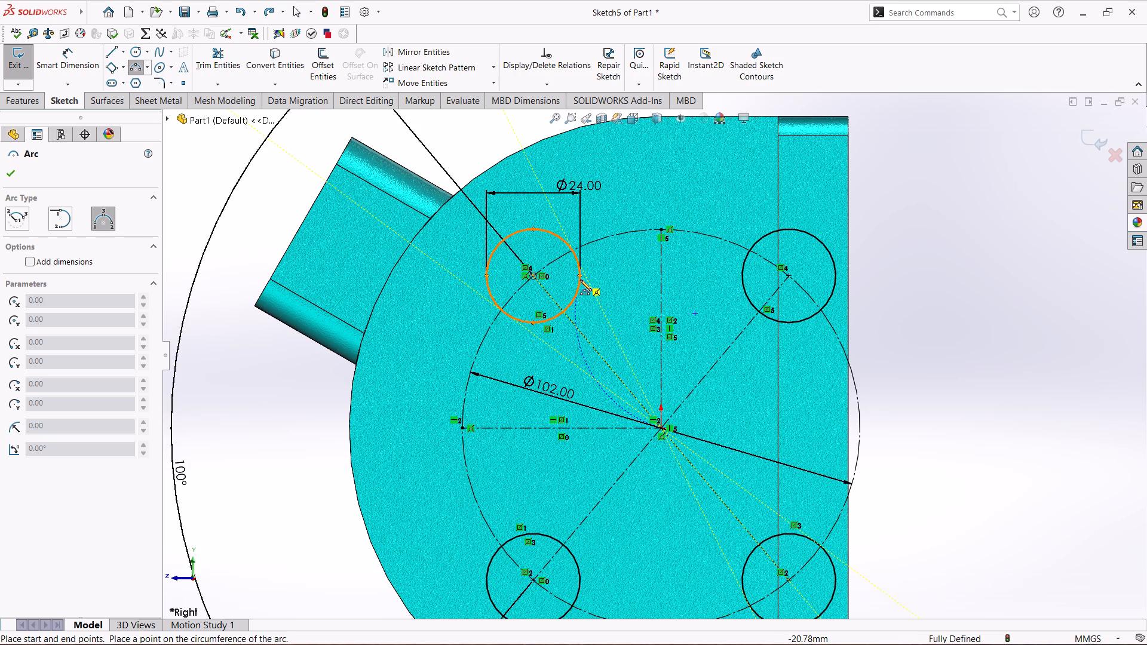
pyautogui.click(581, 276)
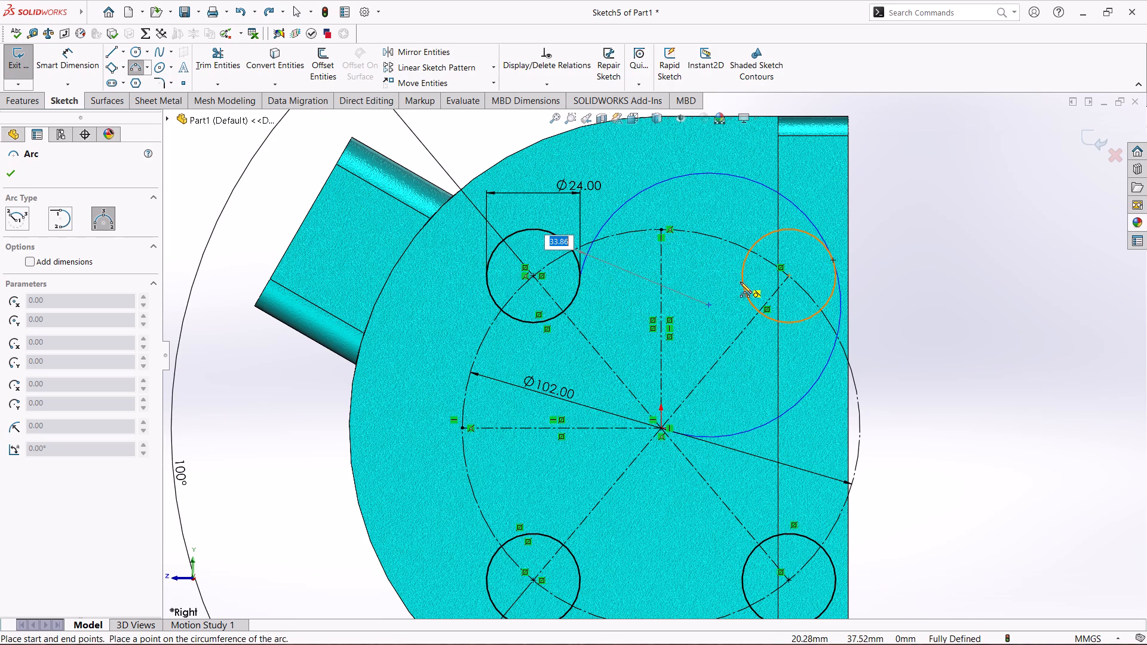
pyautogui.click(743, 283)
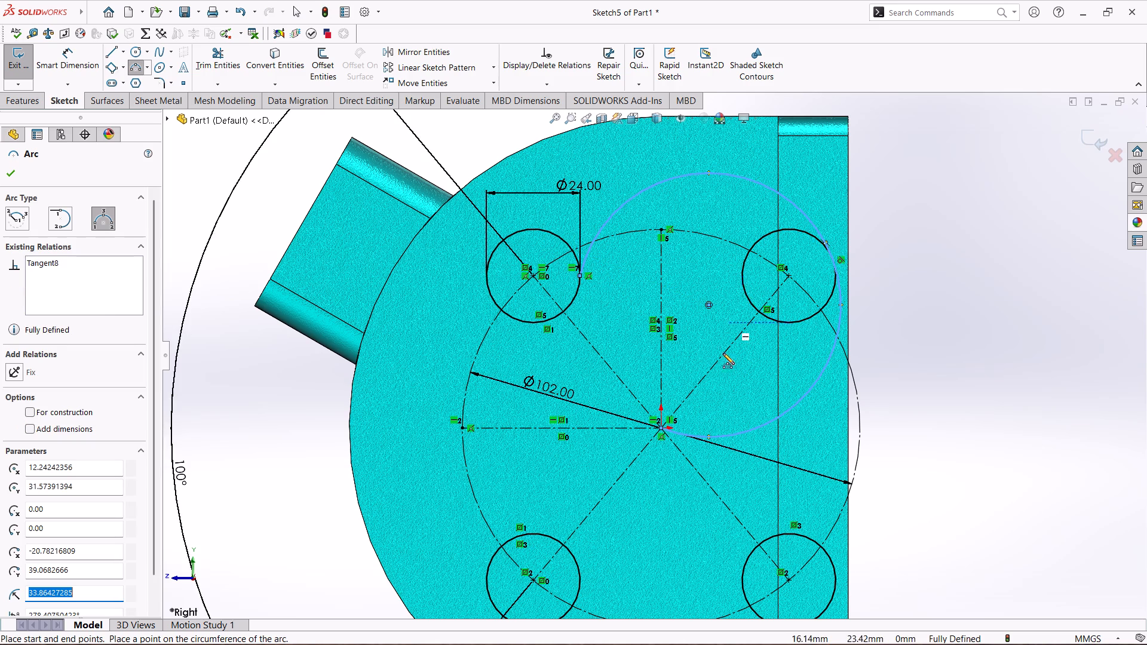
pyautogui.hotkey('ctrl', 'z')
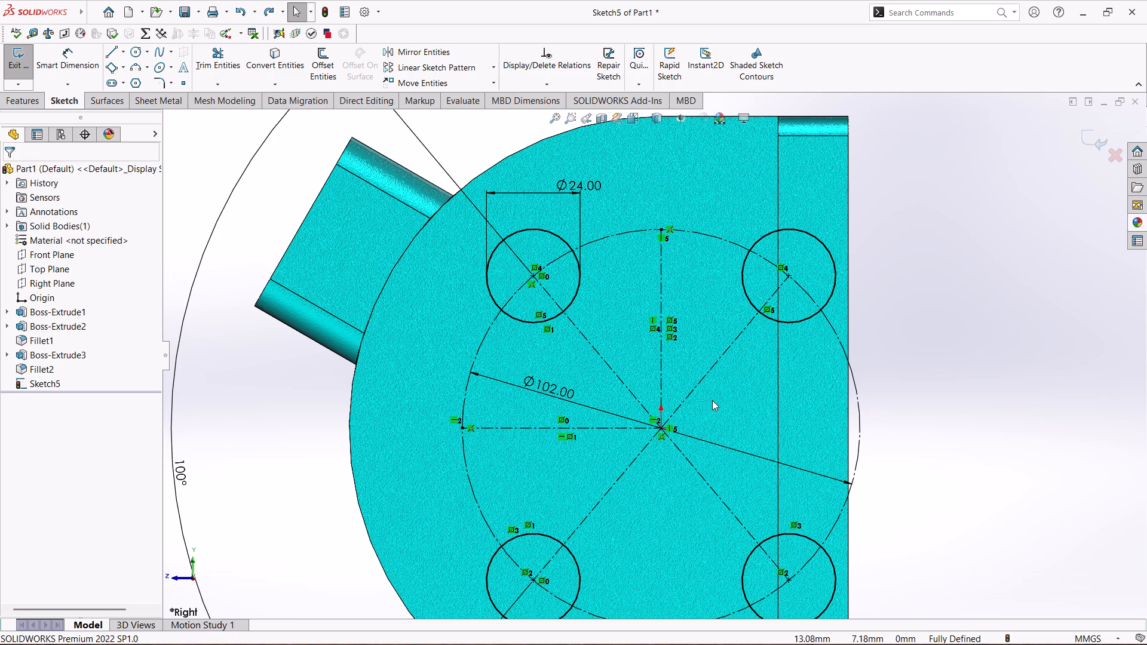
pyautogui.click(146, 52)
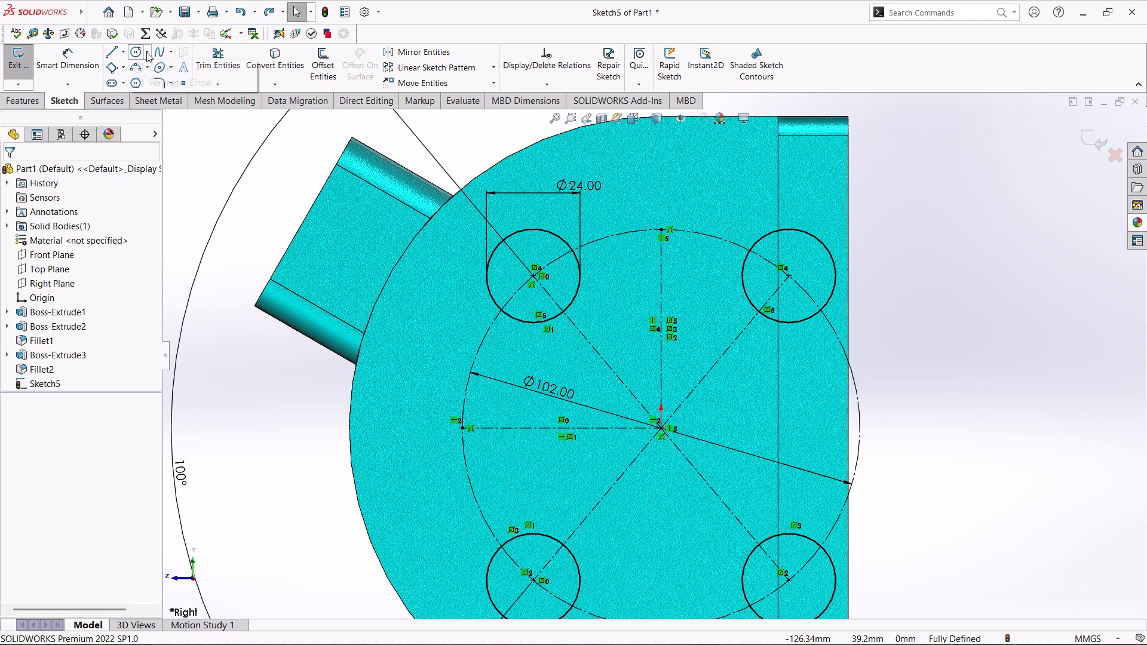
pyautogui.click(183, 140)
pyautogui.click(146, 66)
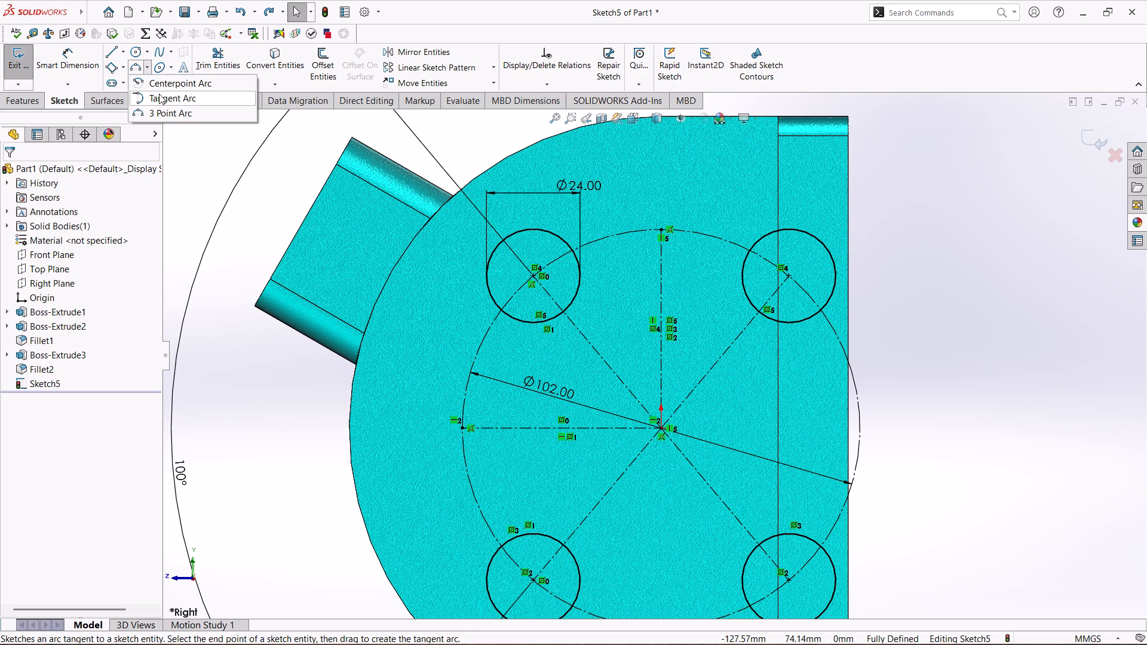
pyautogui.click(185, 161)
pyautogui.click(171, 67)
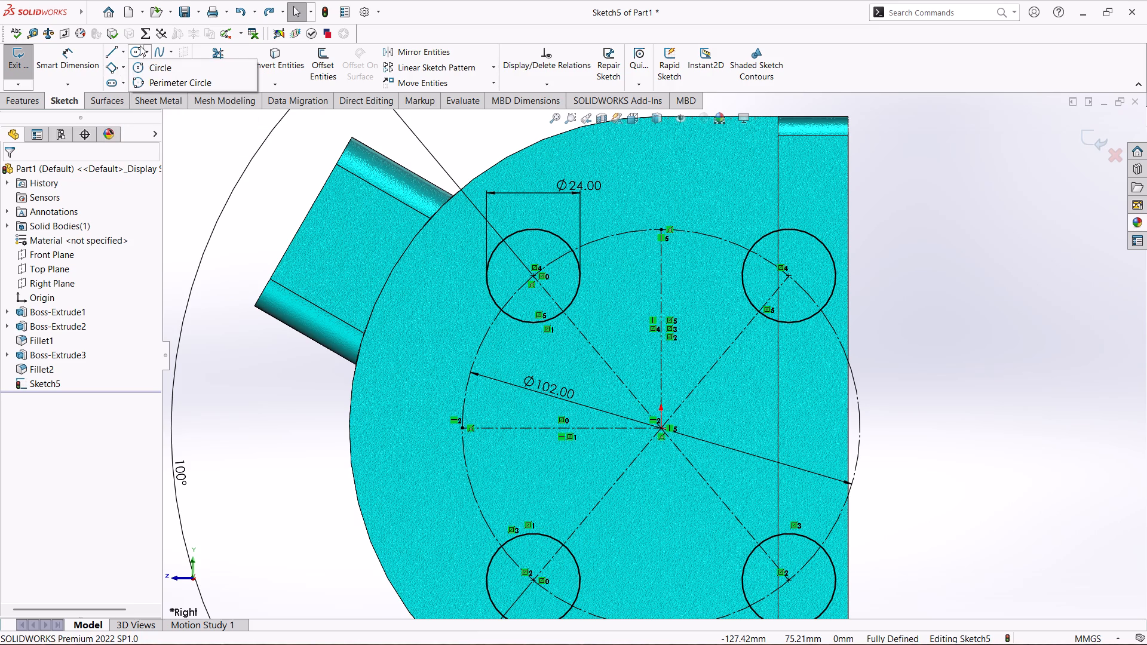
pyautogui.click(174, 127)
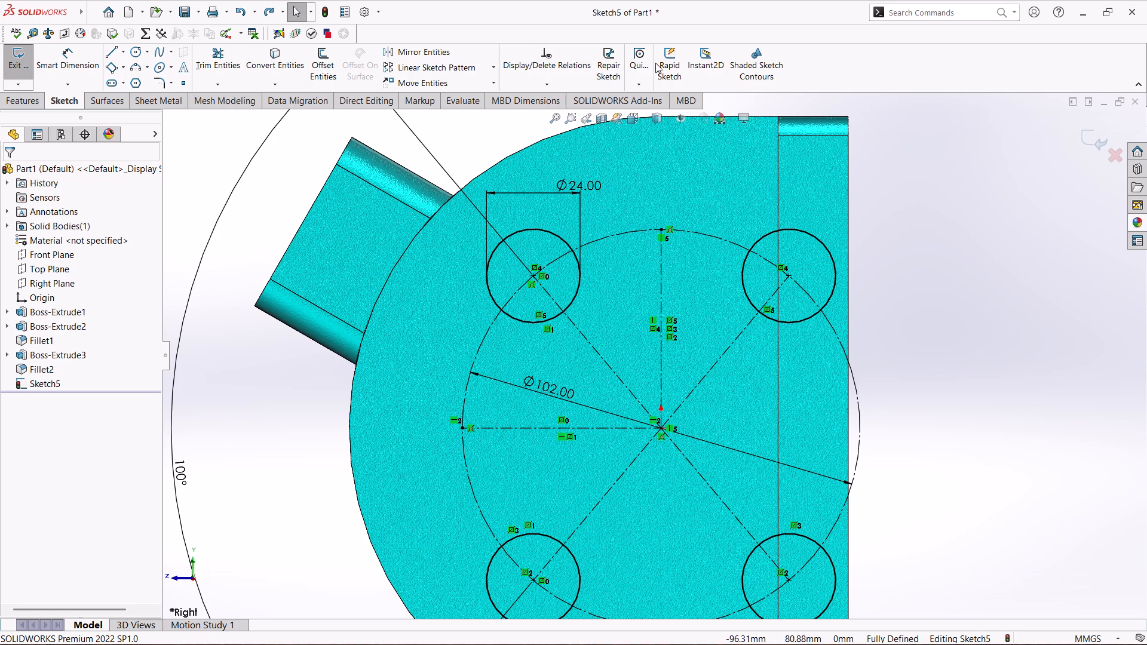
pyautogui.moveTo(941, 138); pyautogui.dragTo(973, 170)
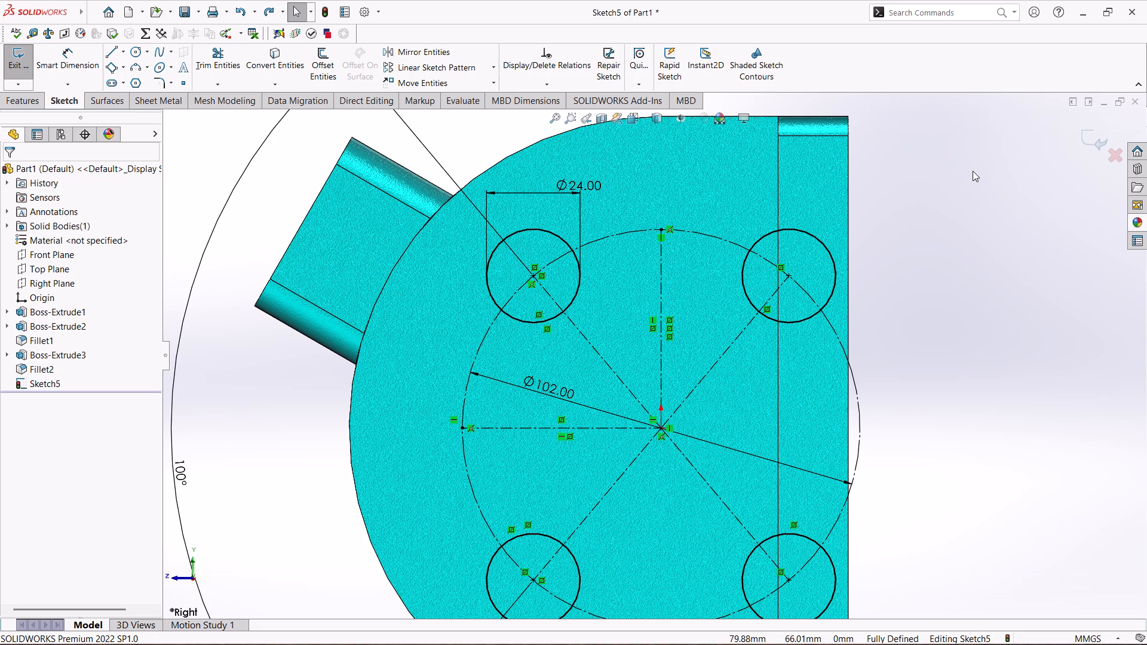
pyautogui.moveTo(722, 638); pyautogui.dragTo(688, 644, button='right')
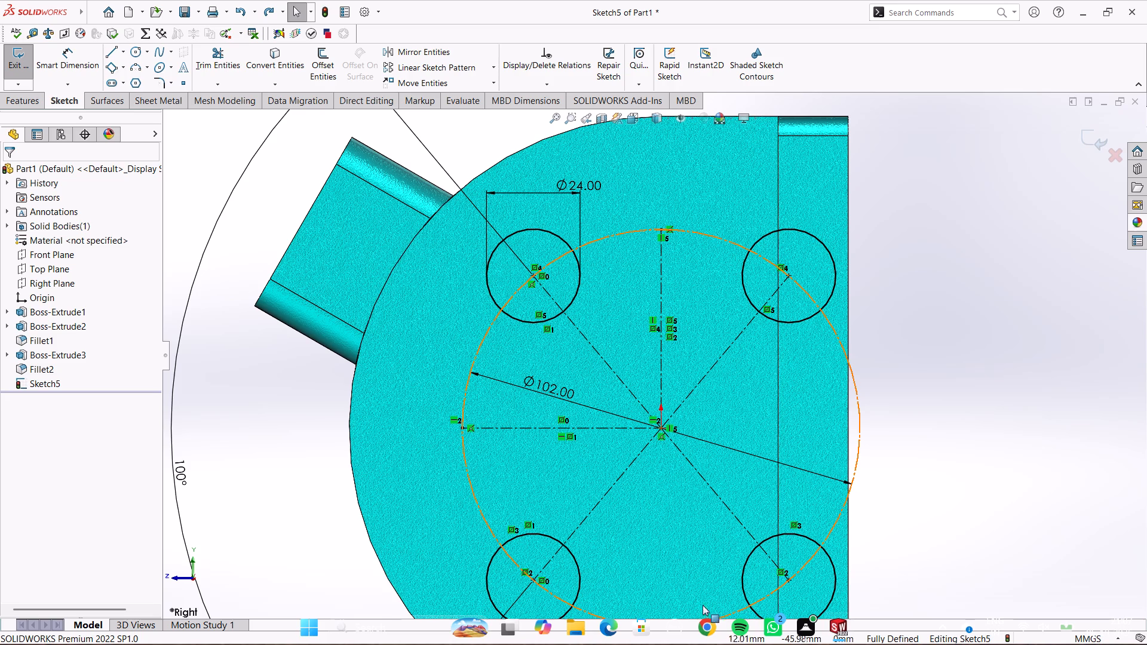
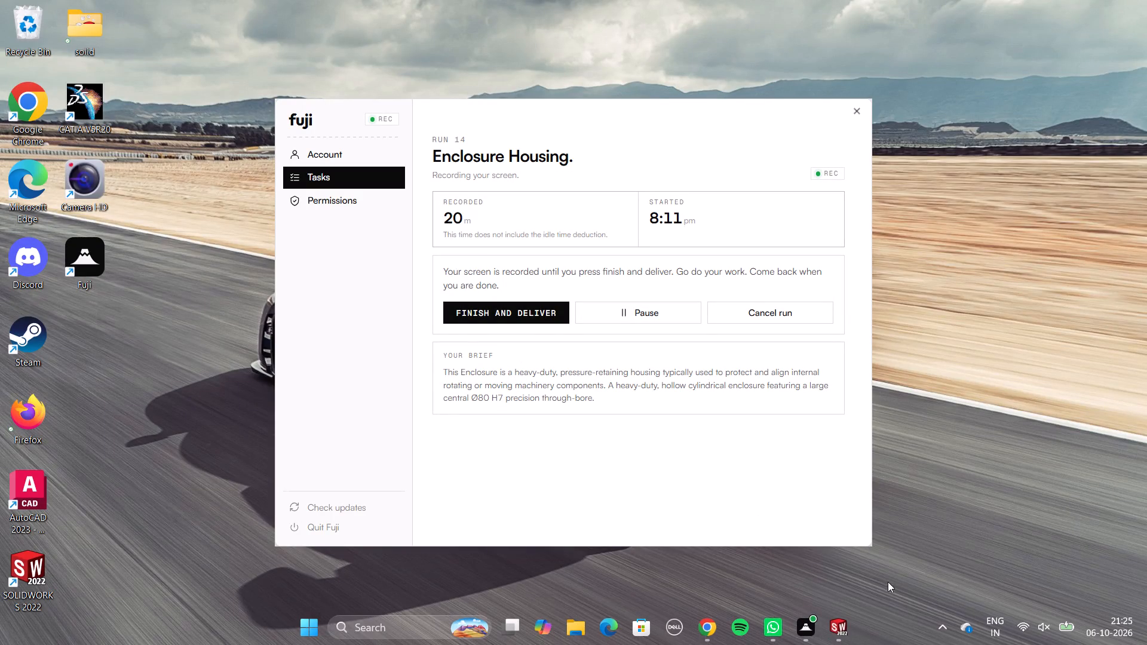
# Switch to SOLIDWORKS and examine the upper 24 mm circles in the Right Plane sketch.
pyautogui.click(836, 632)
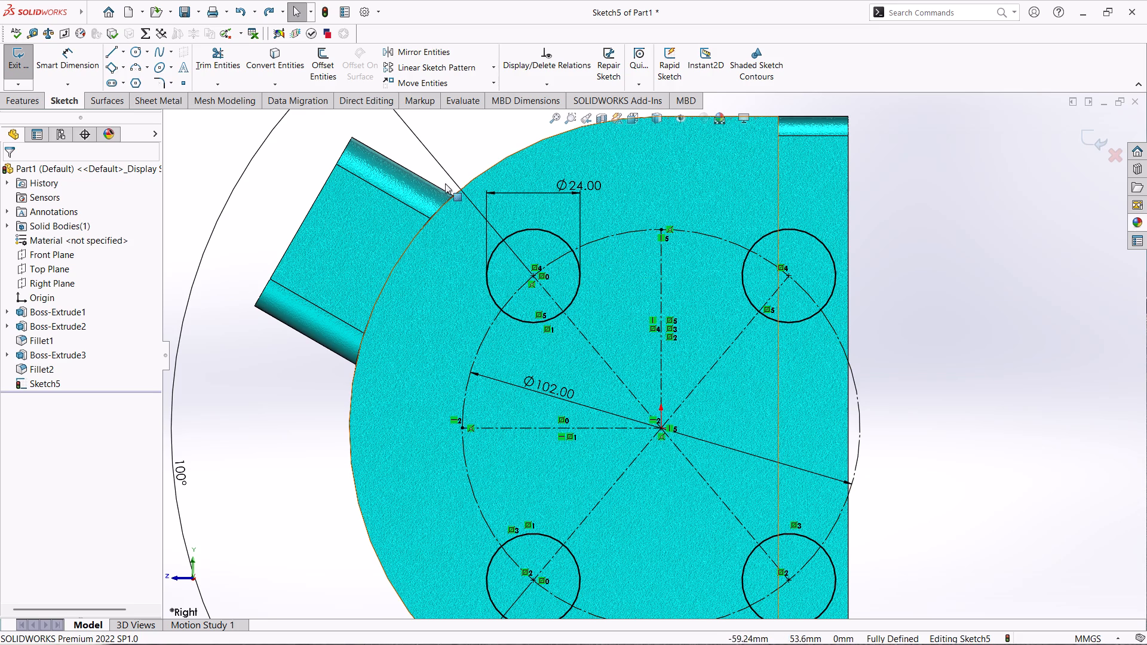
pyautogui.scroll(1, 455, 247)
pyautogui.scroll(-1, 456, 247)
pyautogui.scroll(1, 456, 247)
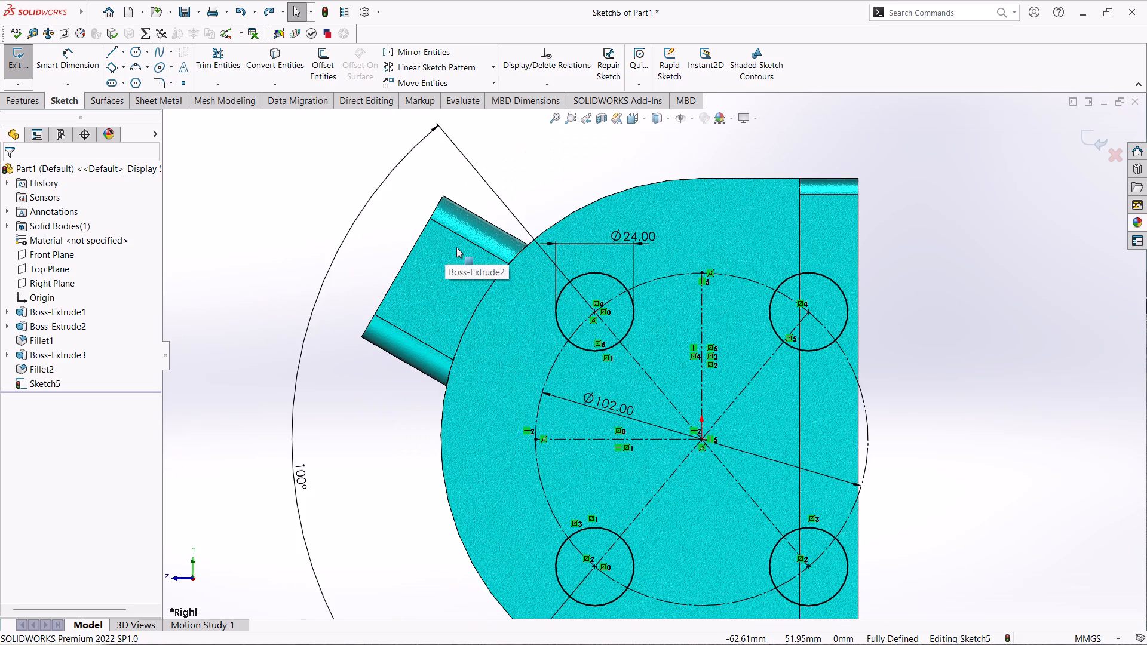
pyautogui.scroll(-1, 456, 247)
pyautogui.scroll(1, 606, 312)
pyautogui.scroll(-1, 606, 312)
pyautogui.scroll(1, 617, 312)
pyautogui.scroll(-1, 617, 312)
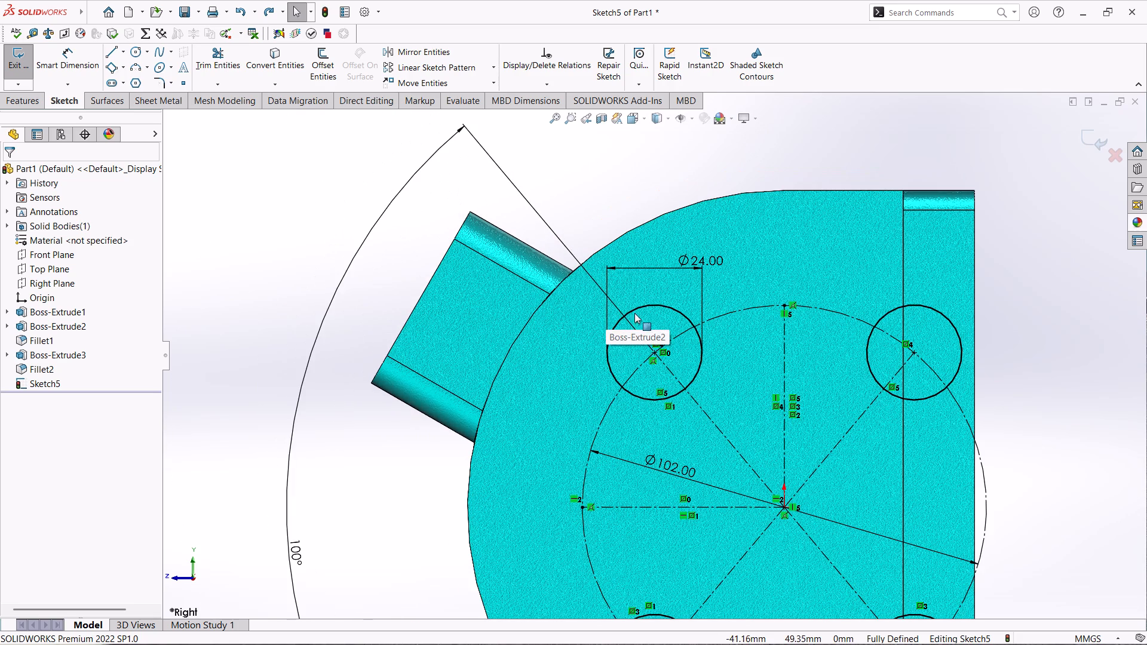
pyautogui.scroll(1, 900, 472)
pyautogui.scroll(-1, 851, 466)
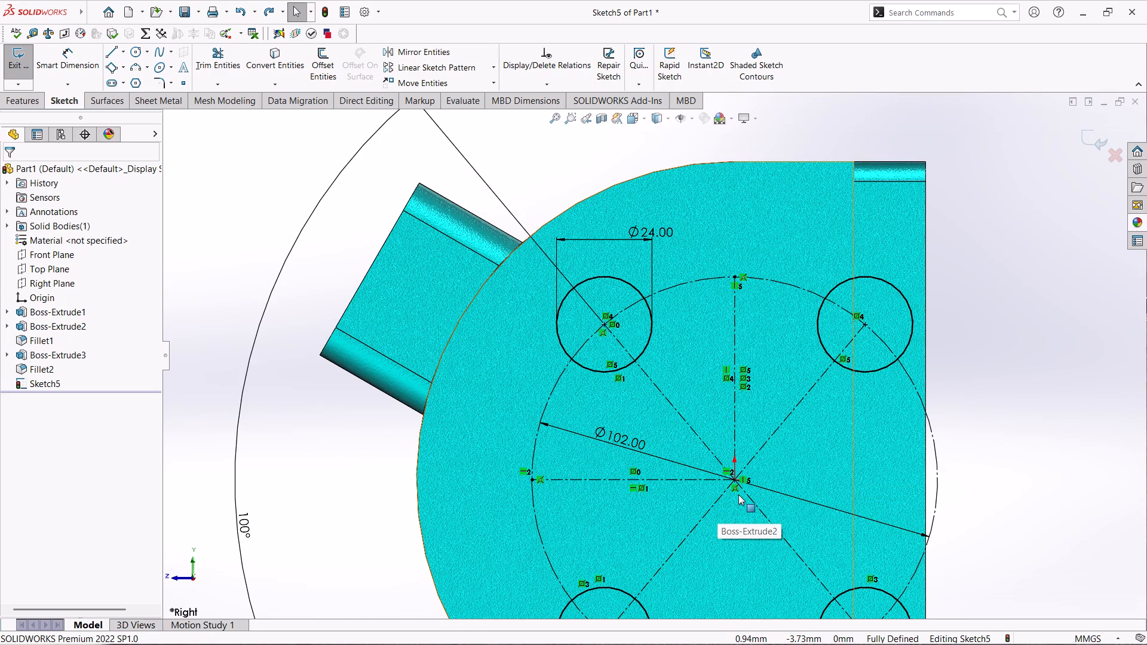
# Draw a centerpoint arc of about 42 mm radius, centred on the origin, between the inner sides of the two upper 24 mm circles.
pyautogui.click(146, 71)
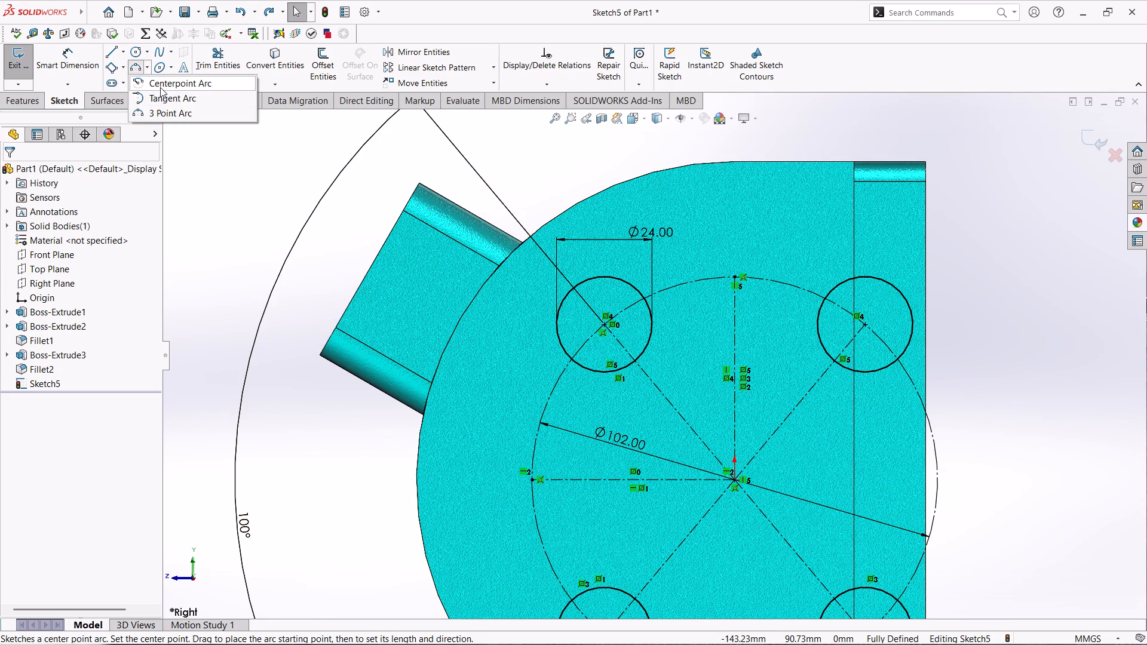
pyautogui.click(160, 87)
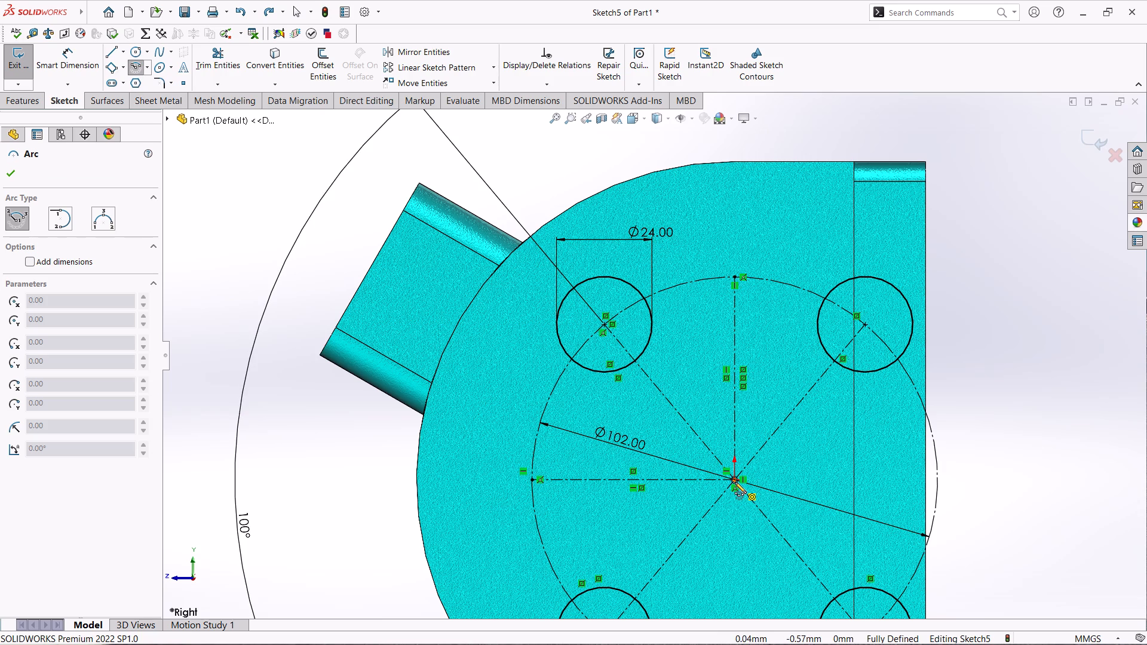
pyautogui.click(735, 482)
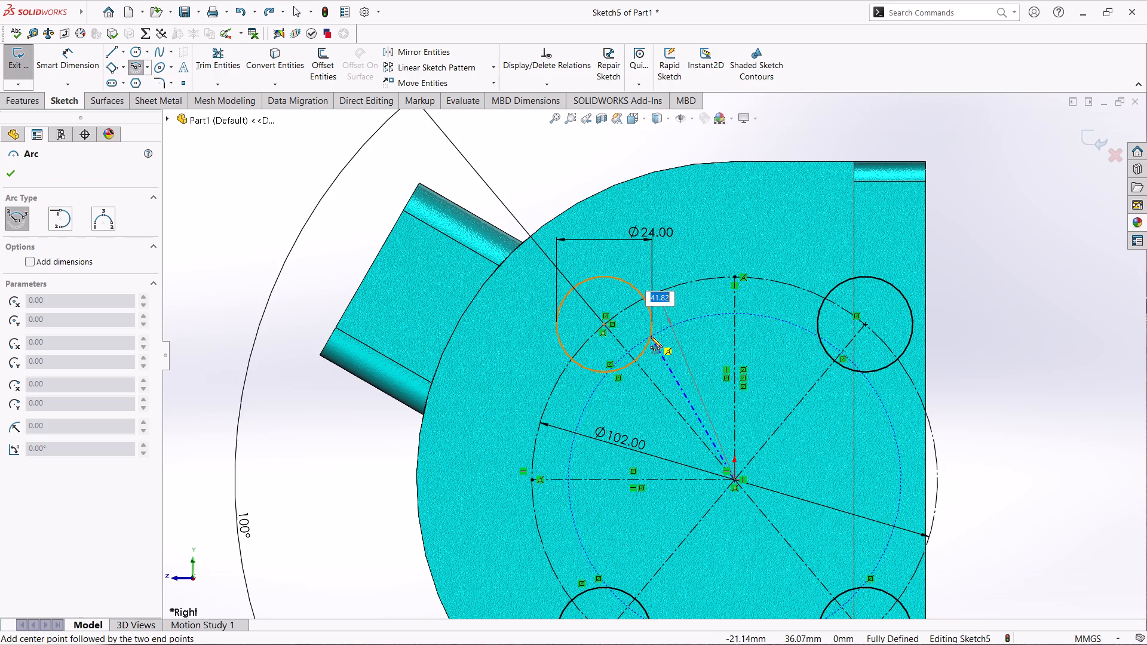
pyautogui.click(651, 334)
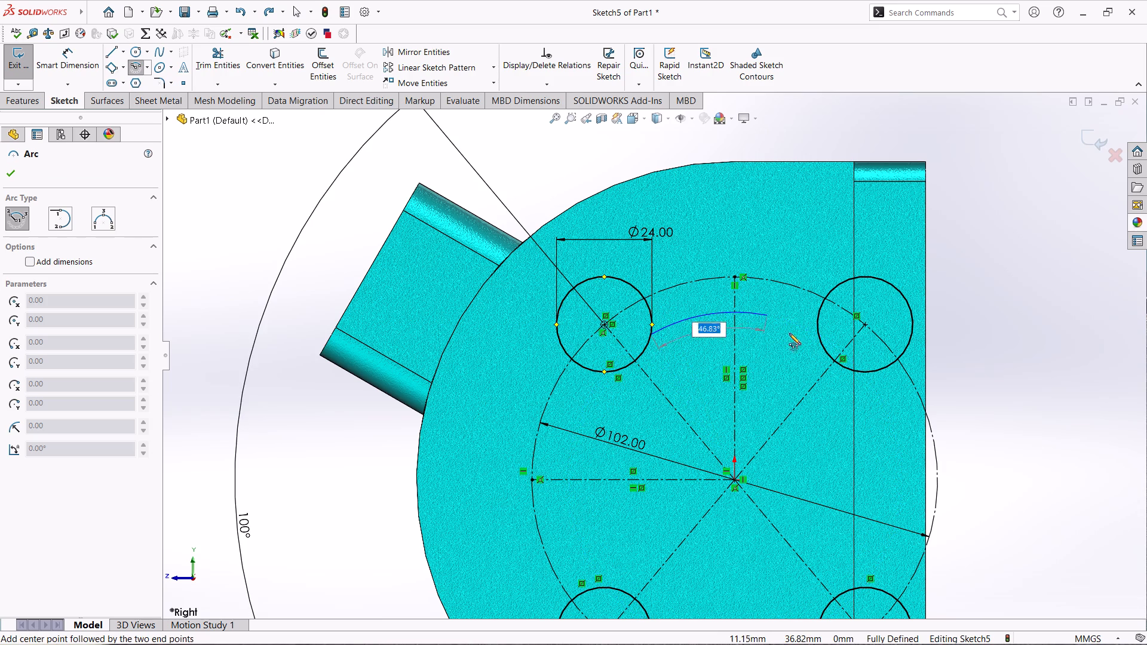
pyautogui.click(819, 334)
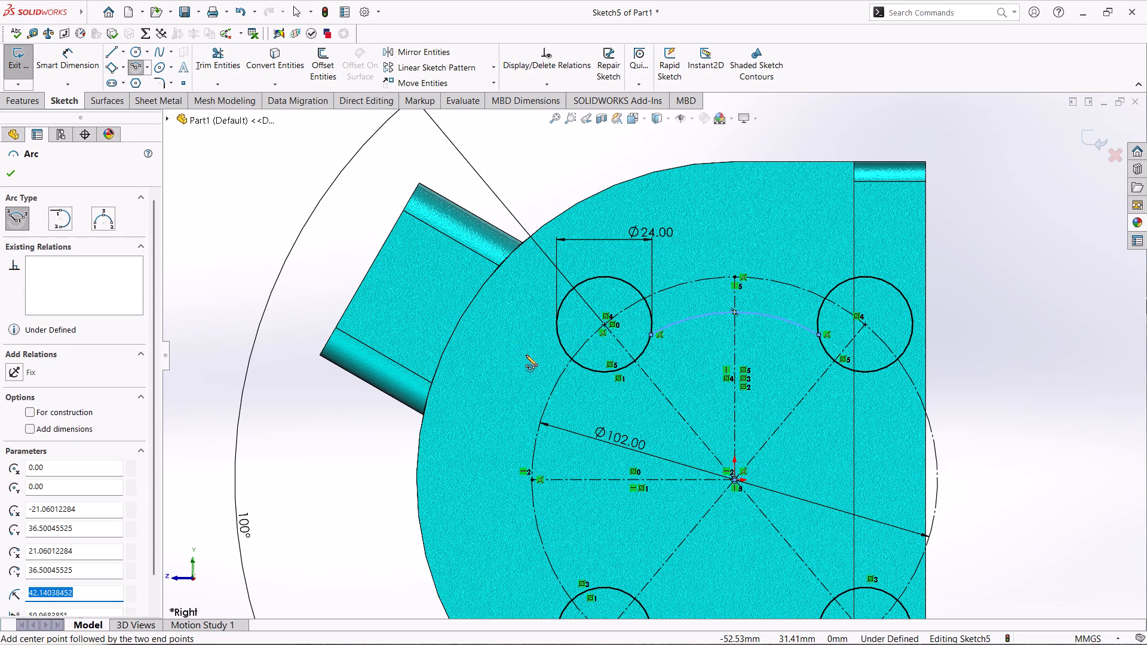
pyautogui.click(22, 172)
pyautogui.click(8, 176)
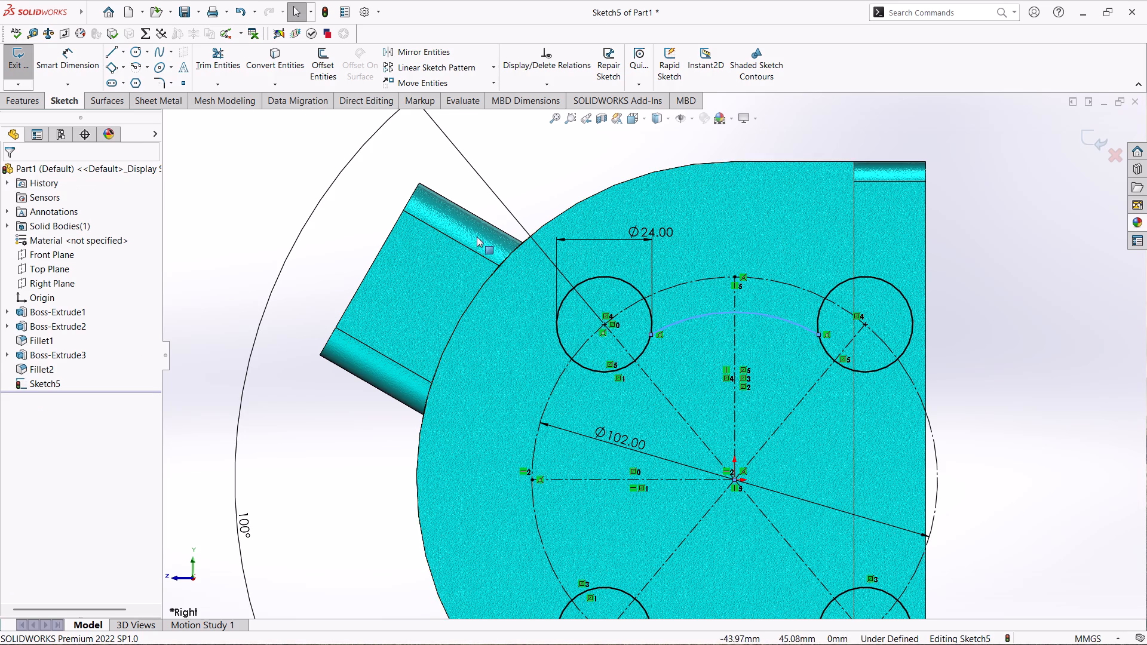
# Dimension the radius of the arc between the upper circles as 47 mm.
pyautogui.click(69, 65)
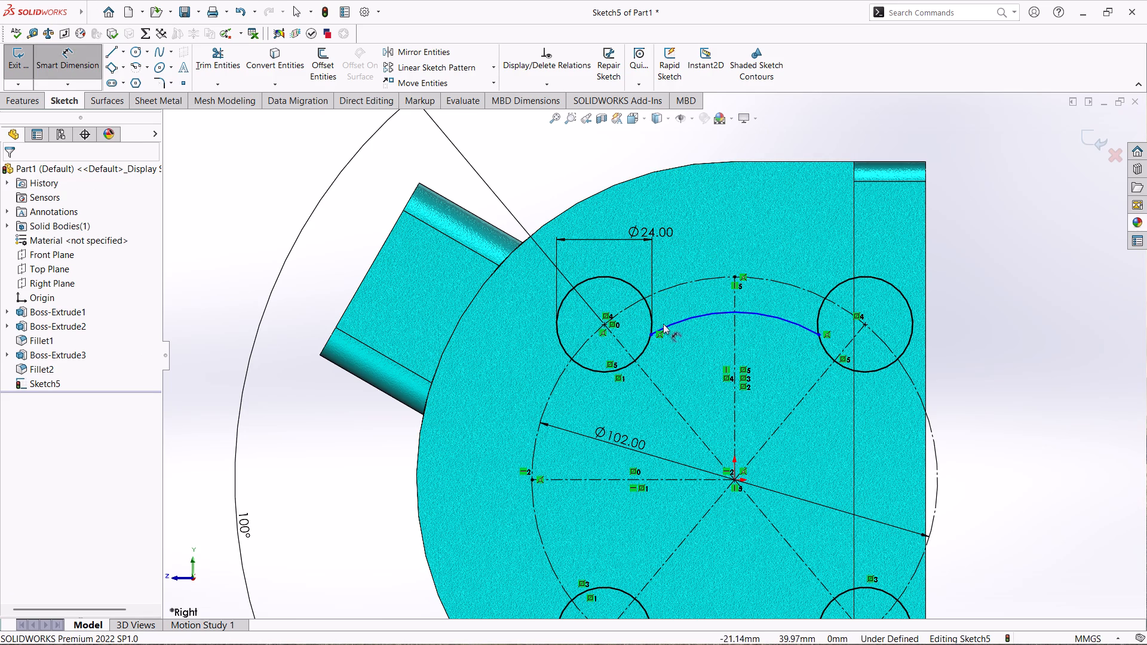
pyautogui.click(742, 309)
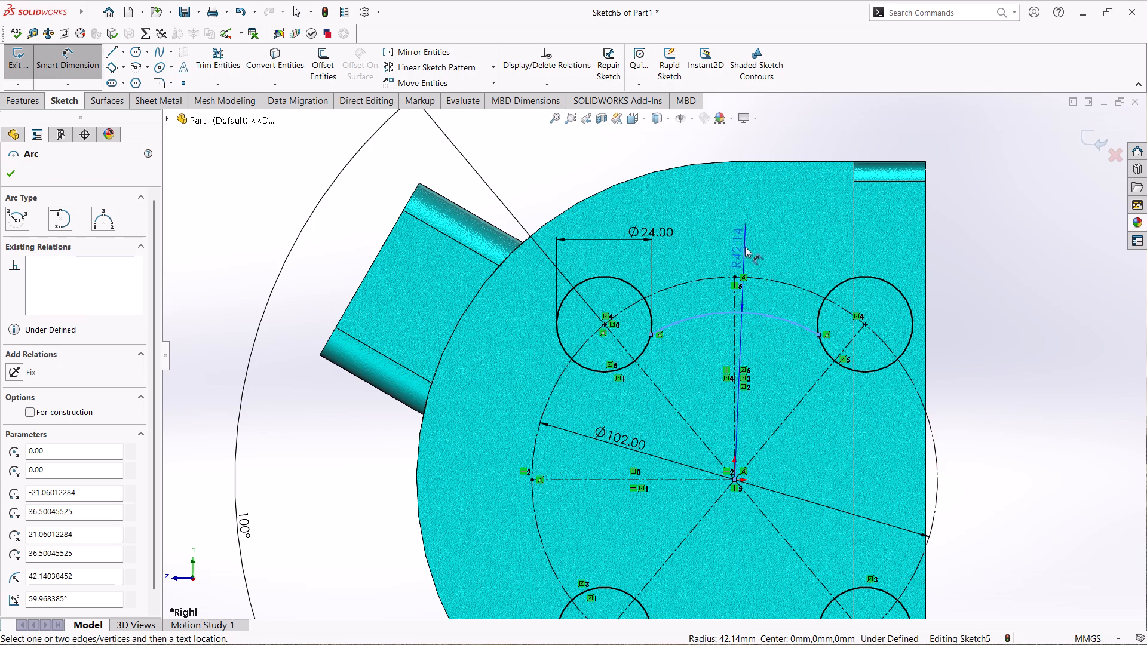
pyautogui.click(772, 247)
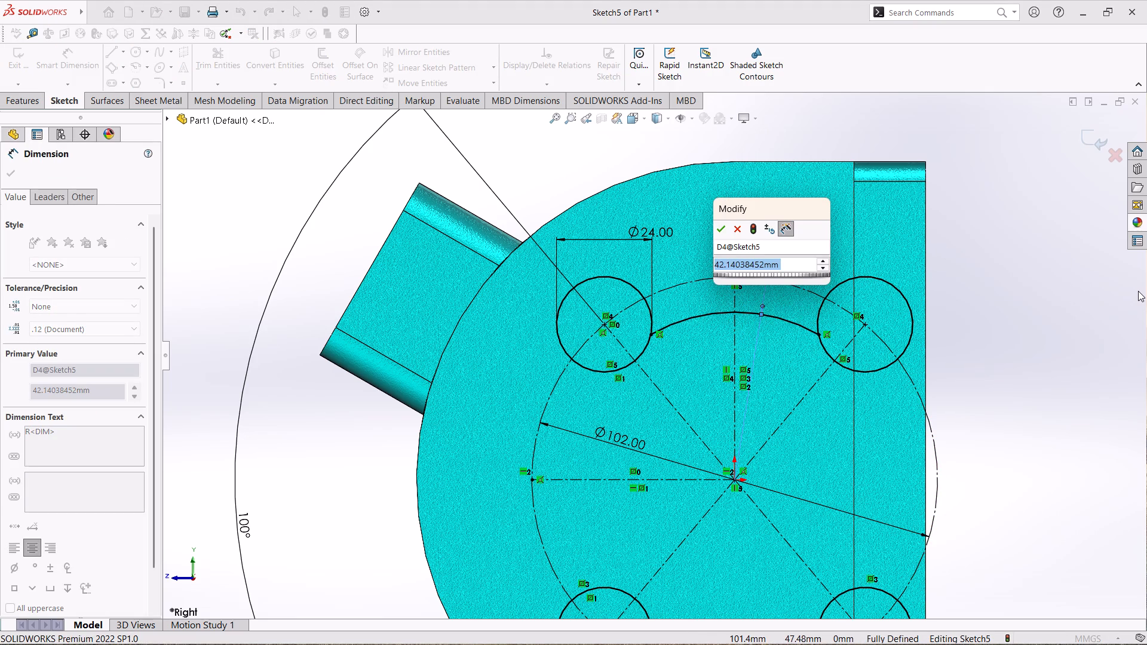
pyautogui.write('46')
pyautogui.press('BackSpace')
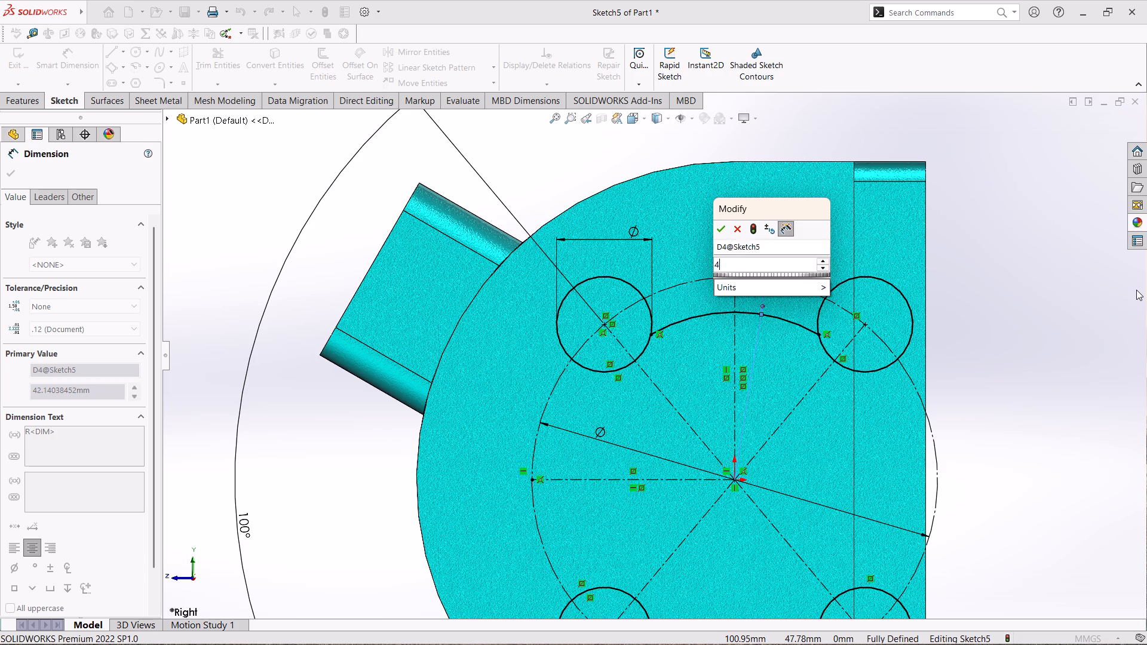
pyautogui.press('7')
pyautogui.press('Return')
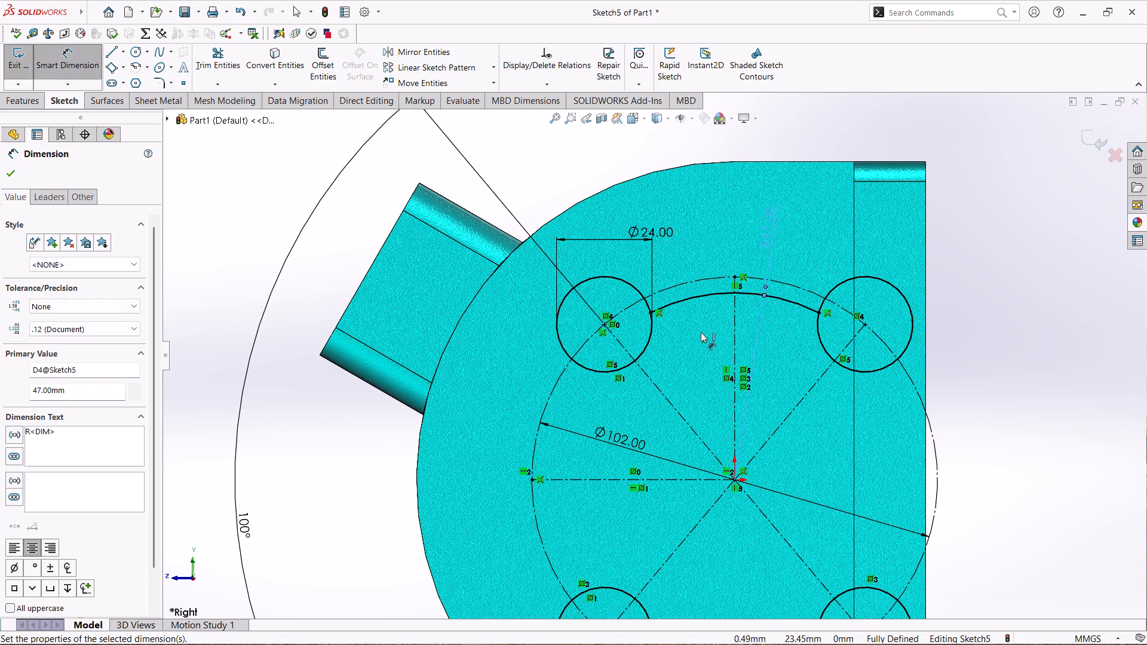
pyautogui.click(8, 174)
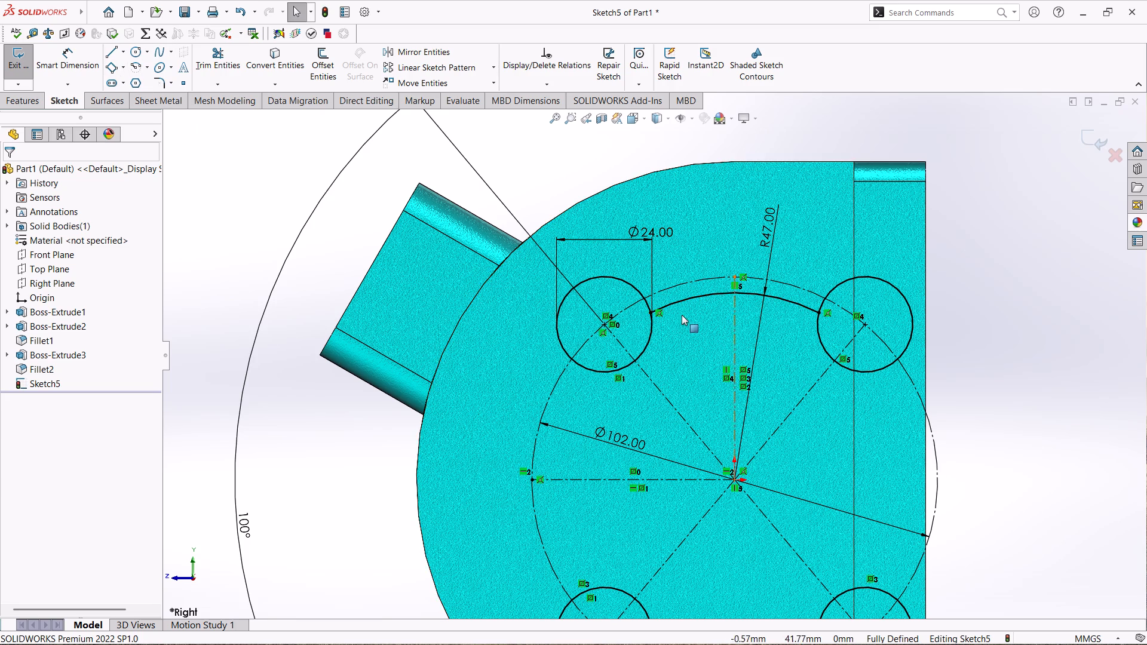
# Mirror the 47 mm radius arc about the horizontal centerline to join the two lower circles.
pyautogui.click(428, 49)
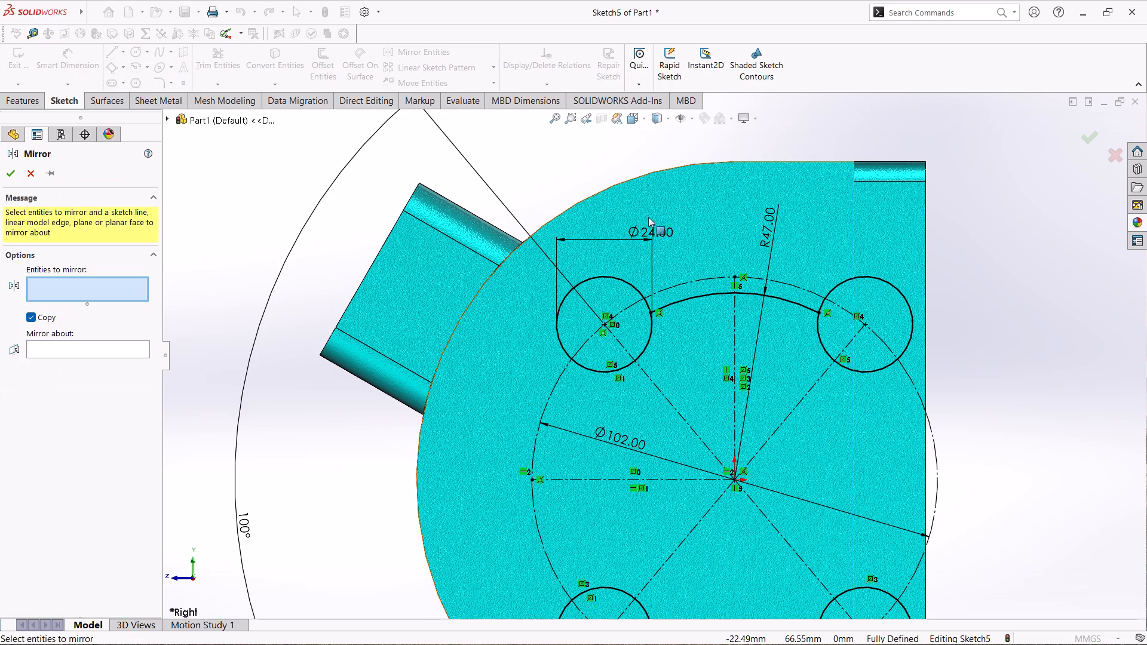
pyautogui.click(698, 294)
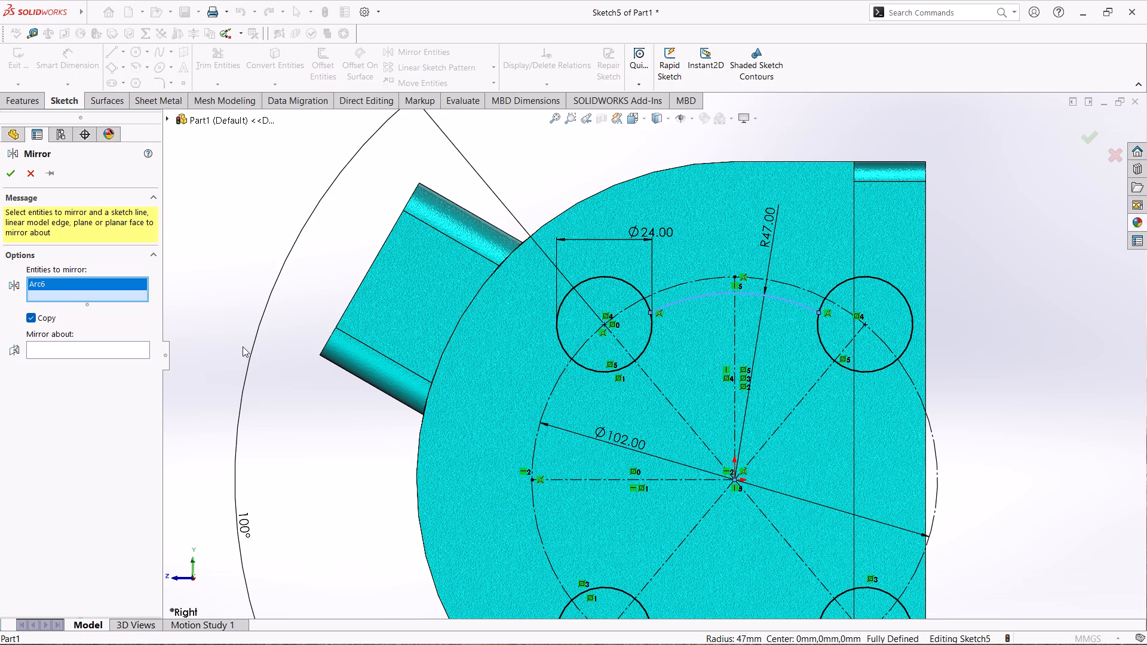
pyautogui.click(123, 350)
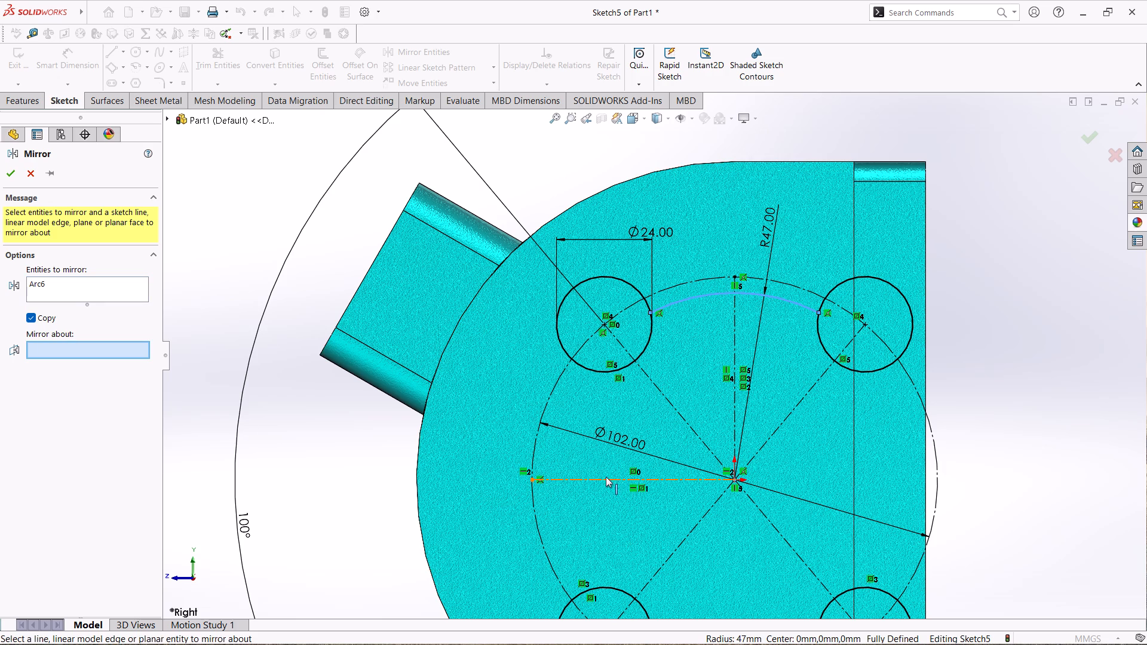
pyautogui.click(606, 477)
pyautogui.scroll(3, 809, 471)
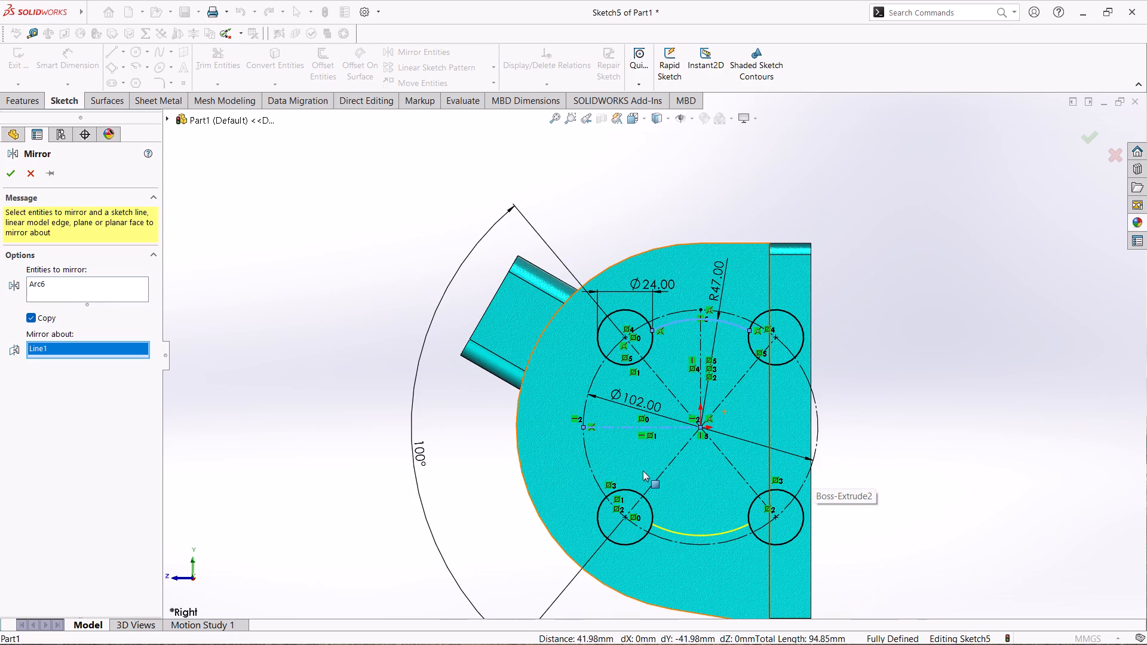
pyautogui.click(8, 177)
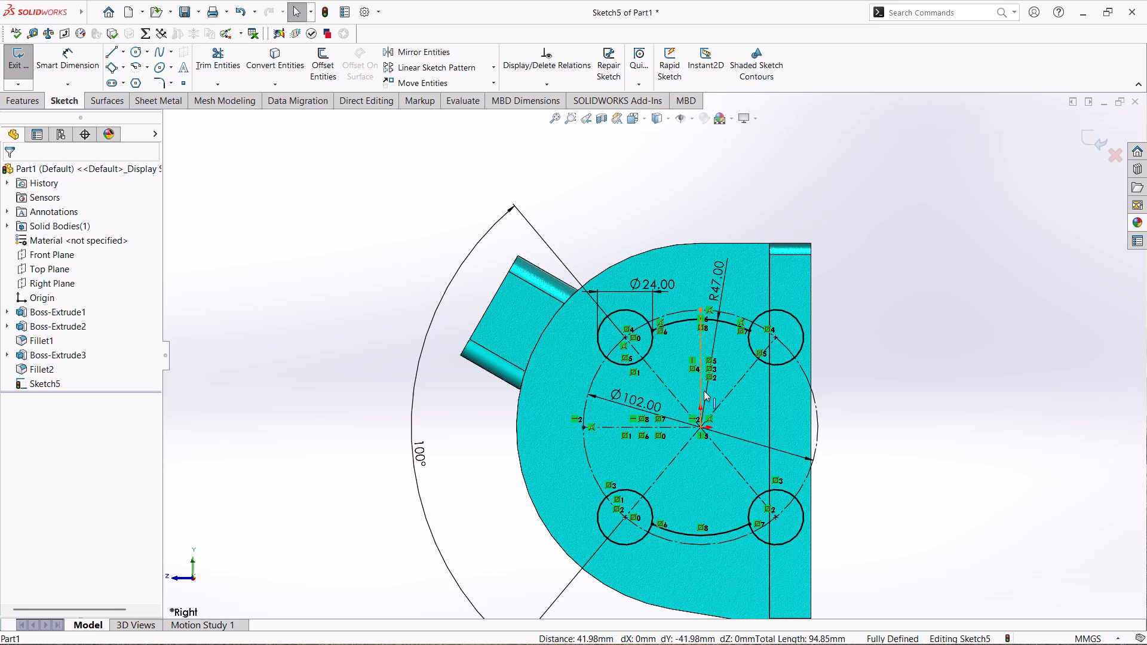
# Examine the circles and the upper and lower arcs across the sketch.
pyautogui.scroll(-3, 704, 391)
pyautogui.scroll(2, 704, 391)
pyautogui.scroll(-2, 698, 530)
pyautogui.scroll(1, 689, 499)
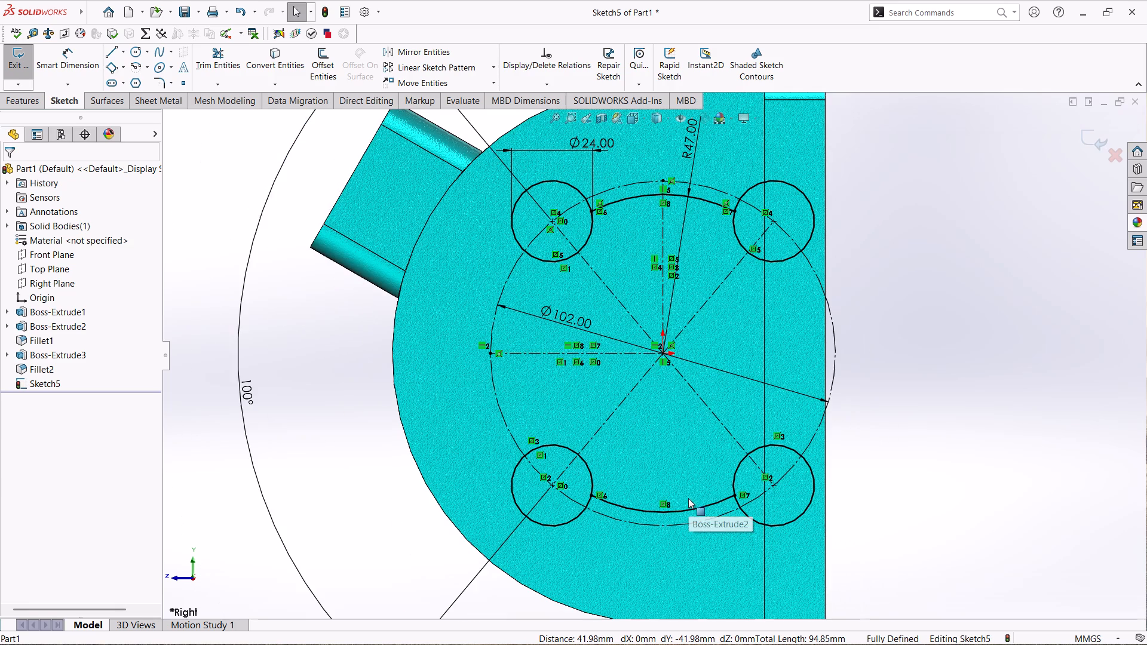
pyautogui.scroll(-1, 674, 367)
pyautogui.scroll(1, 692, 234)
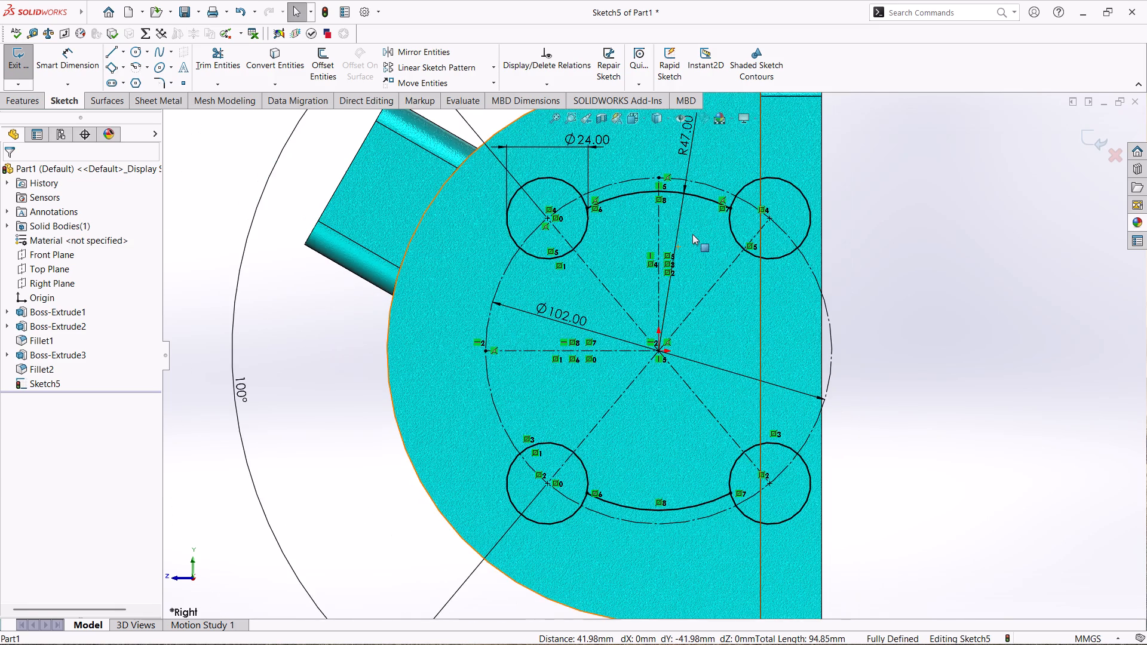
pyautogui.scroll(-2, 676, 253)
pyautogui.scroll(1, 662, 290)
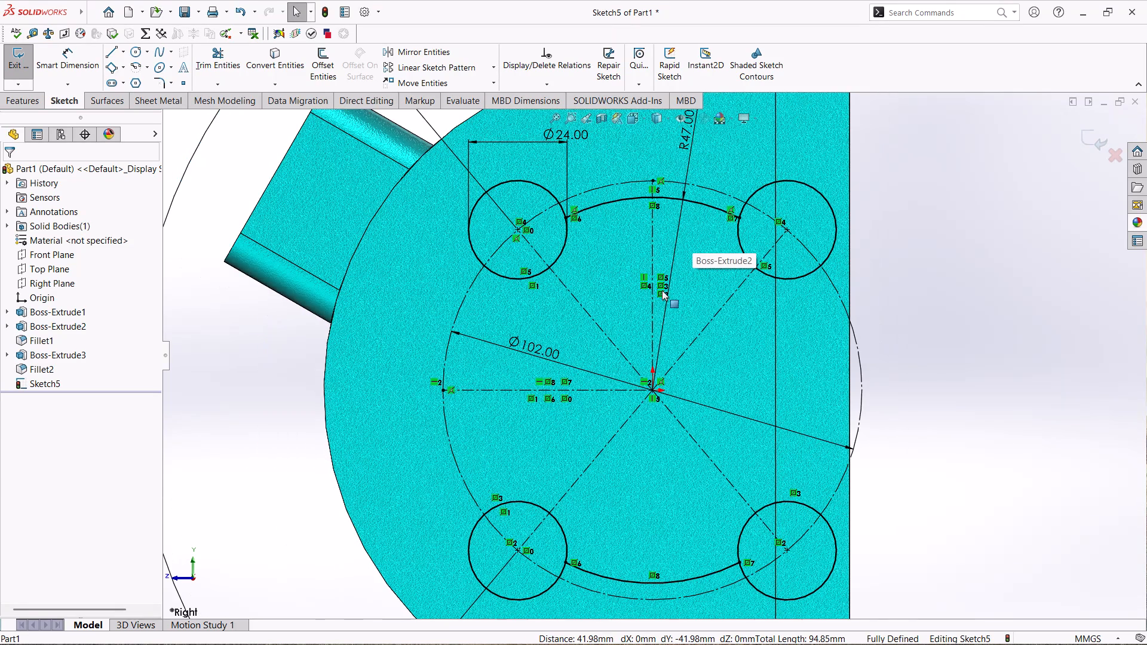
pyautogui.scroll(-1, 642, 336)
pyautogui.scroll(2, 642, 336)
pyautogui.scroll(1, 632, 420)
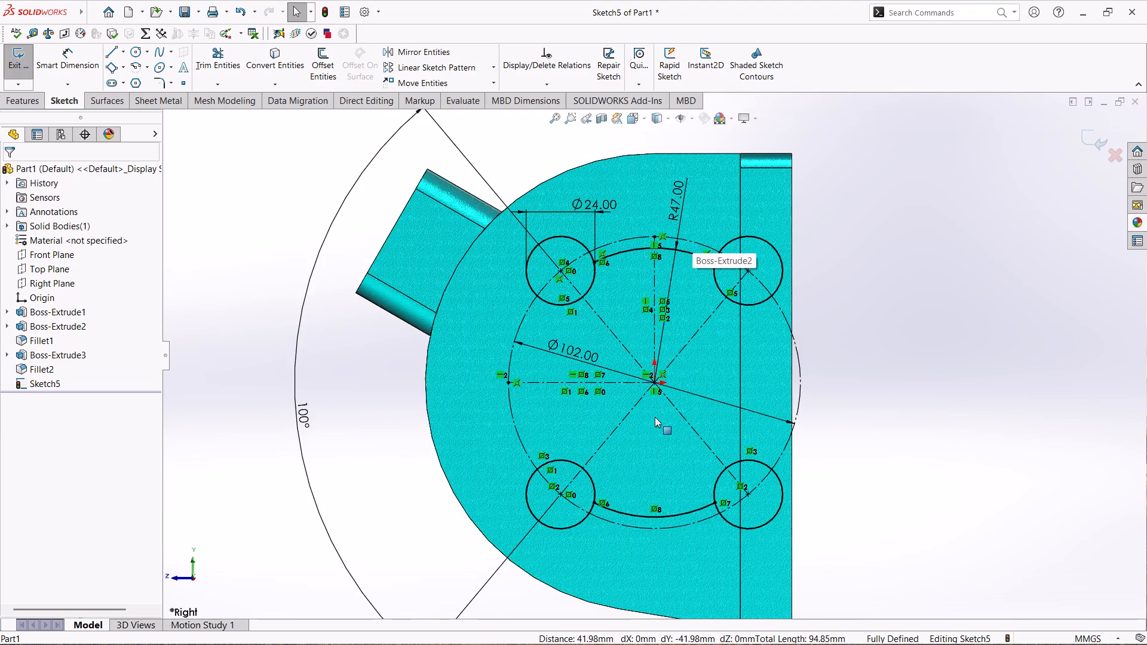
pyautogui.scroll(-2, 655, 417)
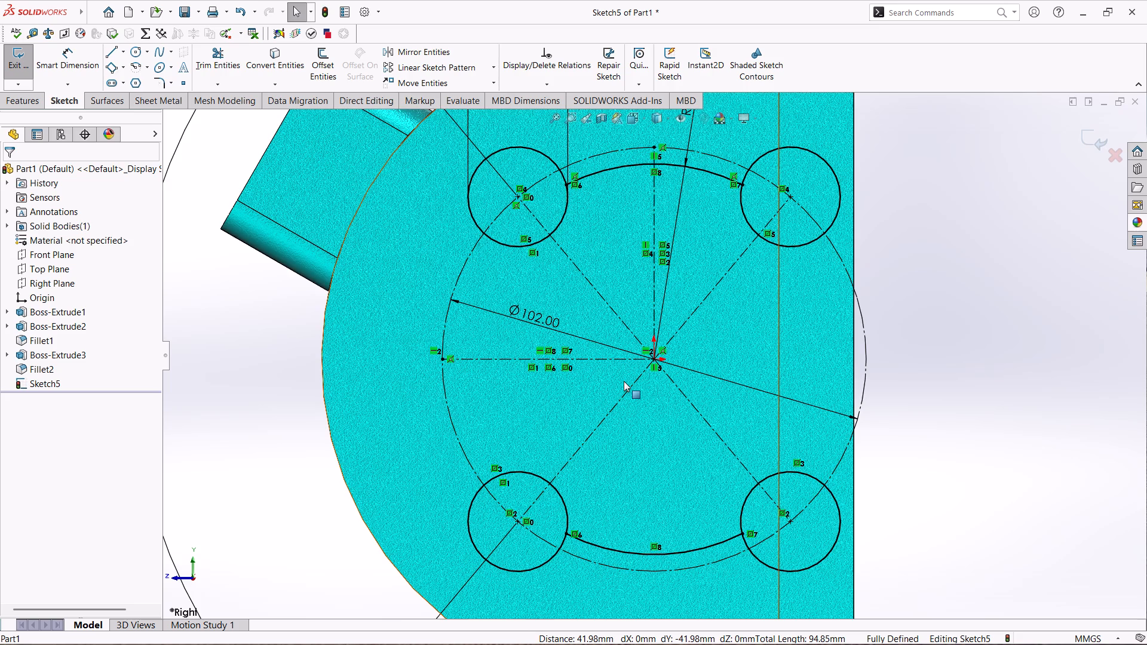
# Convert the long vertical model edge passing through the right-hand circles into a sketch line.
pyautogui.scroll(2, 624, 381)
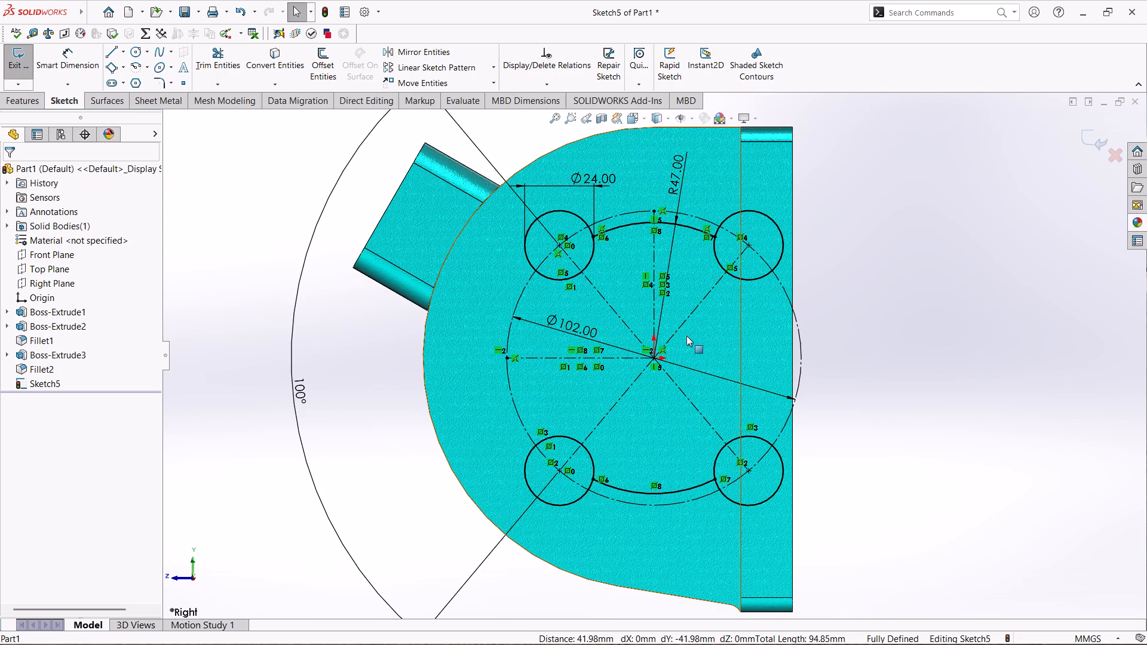
pyautogui.click(741, 359)
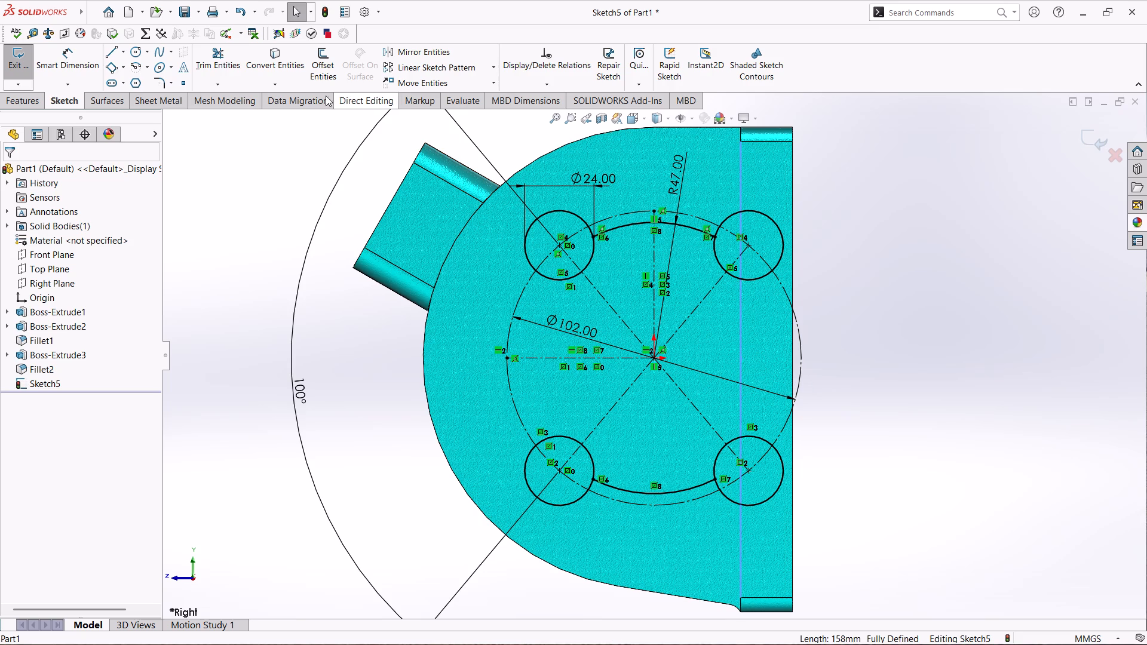
pyautogui.click(259, 63)
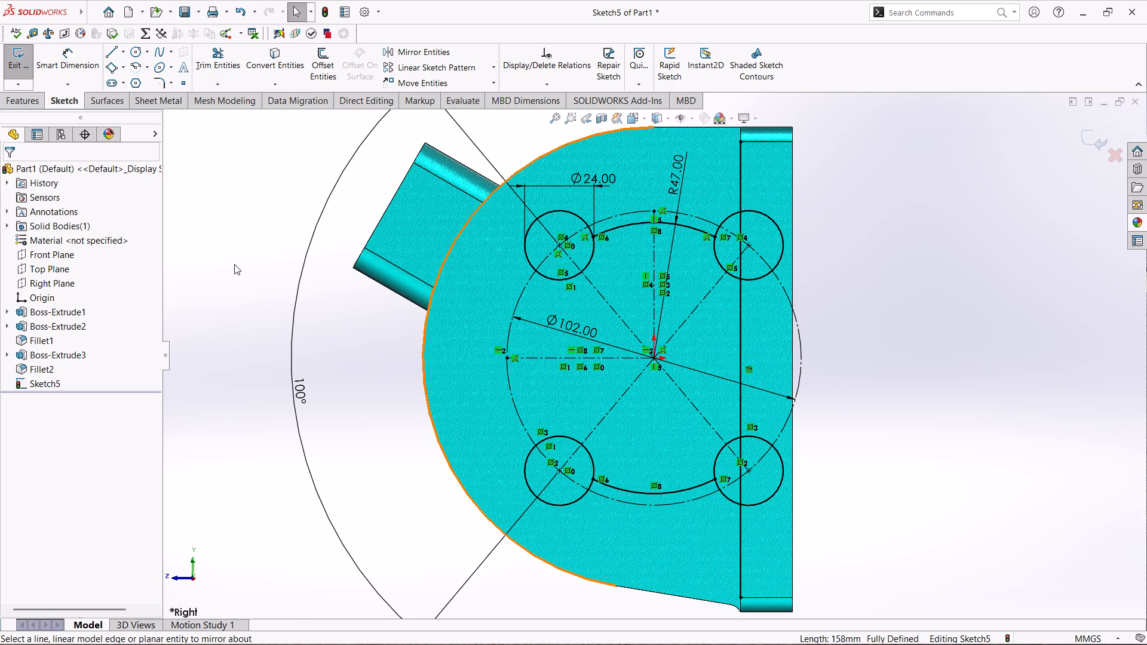
# Draw a 3 Point Arc of about 57.3 mm radius, bulging outward, between the outer sides of the upper-left and lower-left circles.
pyautogui.click(149, 67)
pyautogui.click(168, 119)
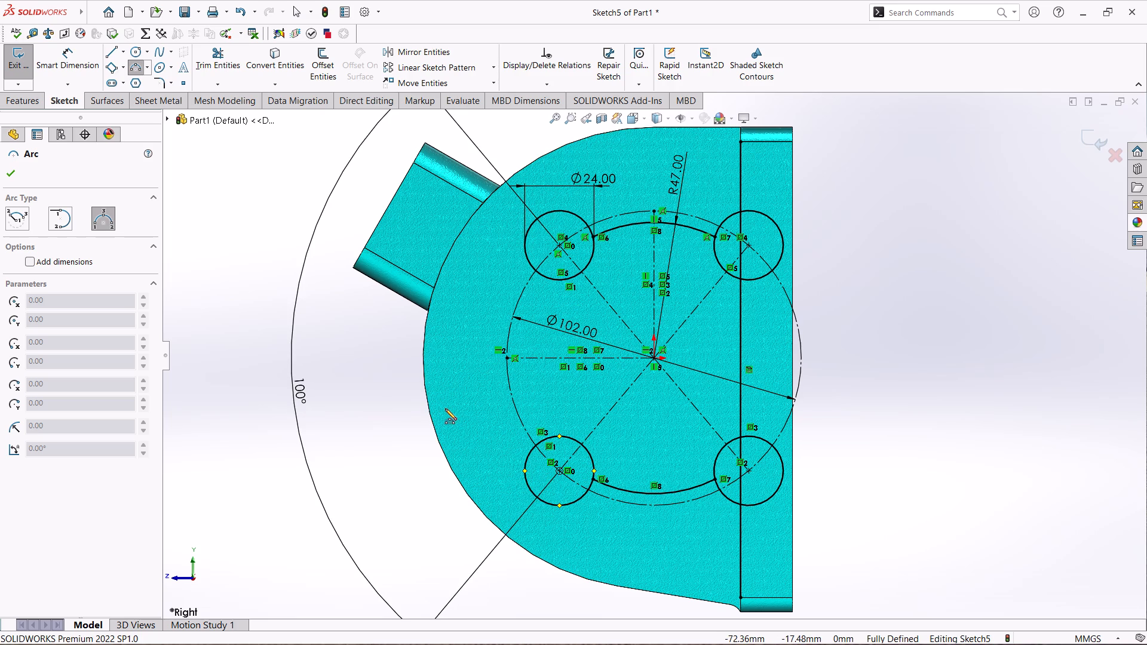
pyautogui.click(525, 248)
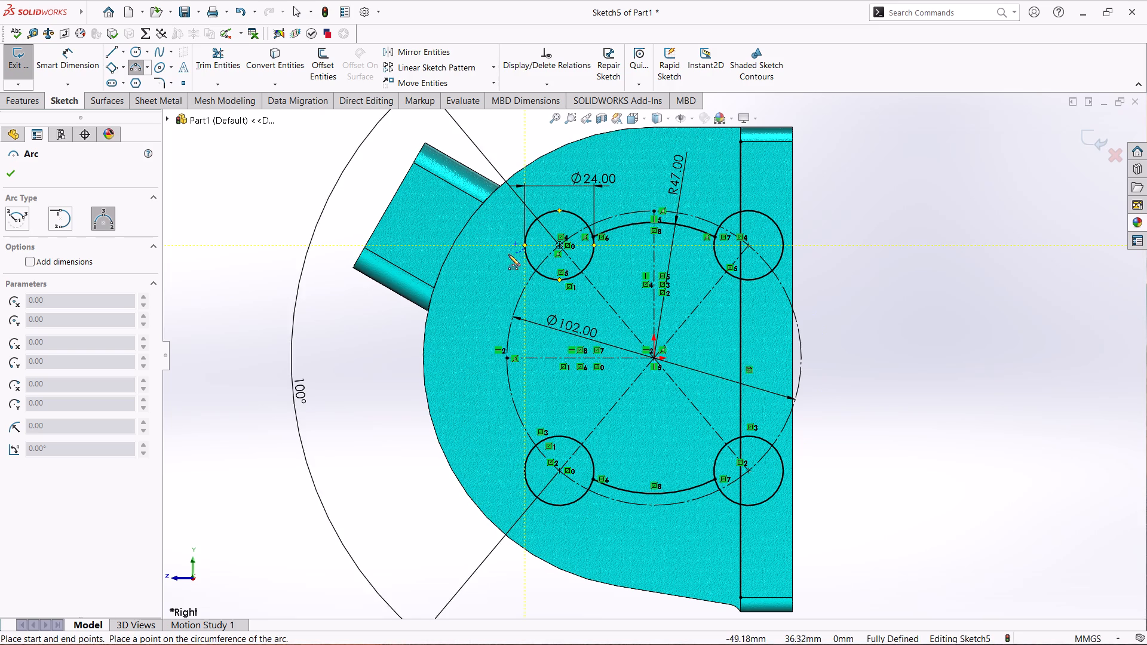
pyautogui.click(527, 477)
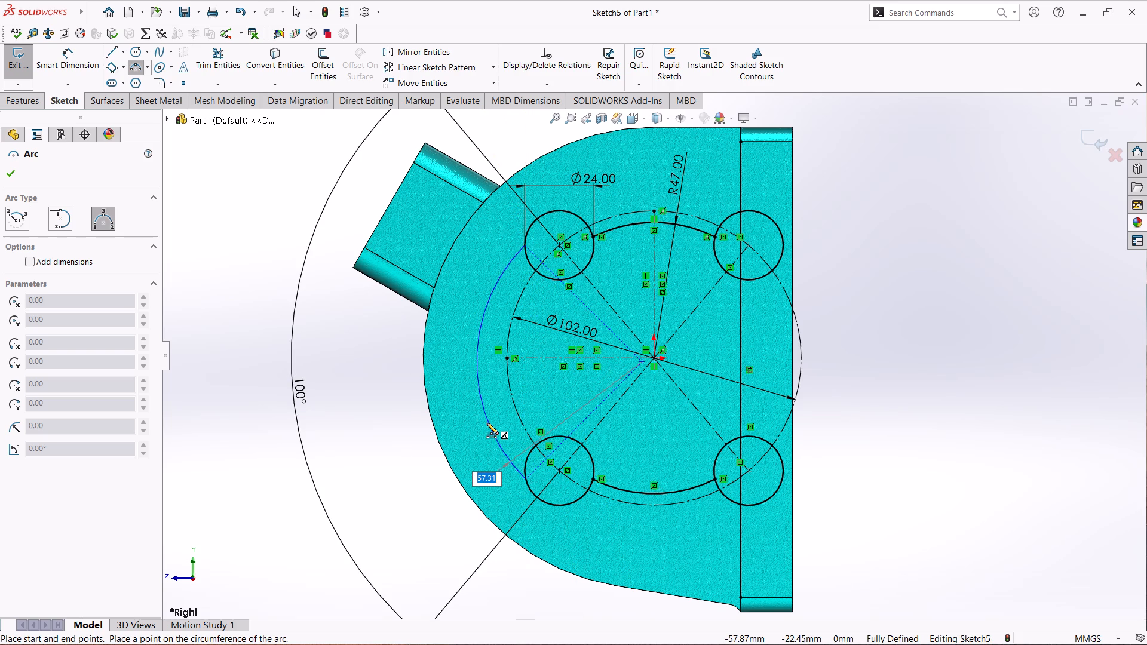
pyautogui.click(491, 423)
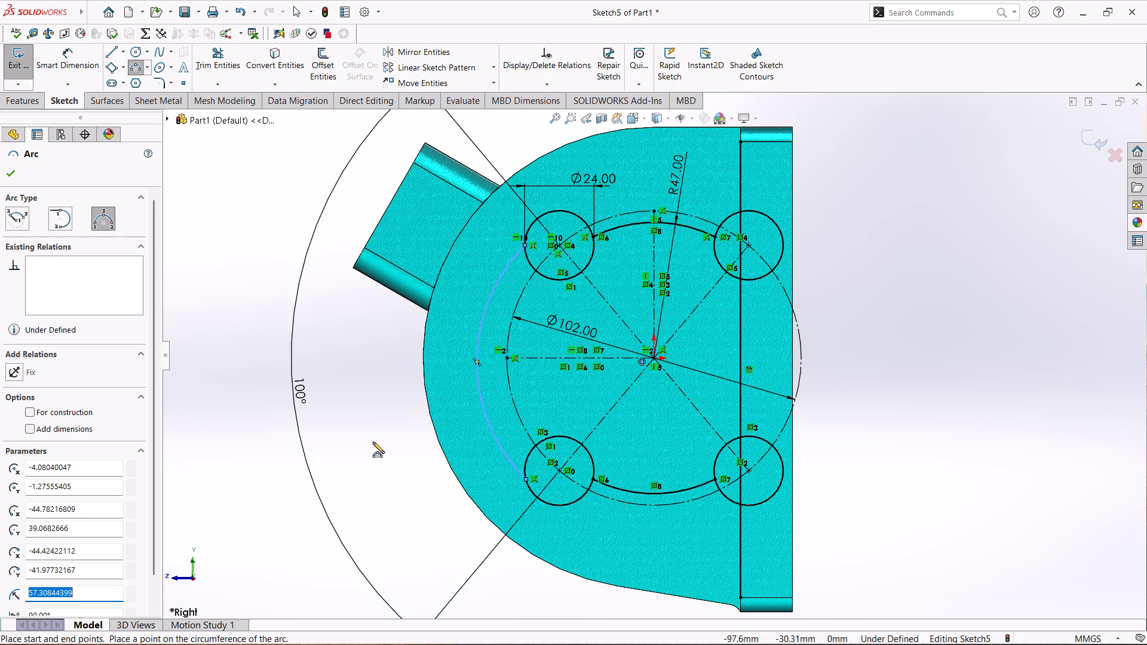
pyautogui.click(9, 179)
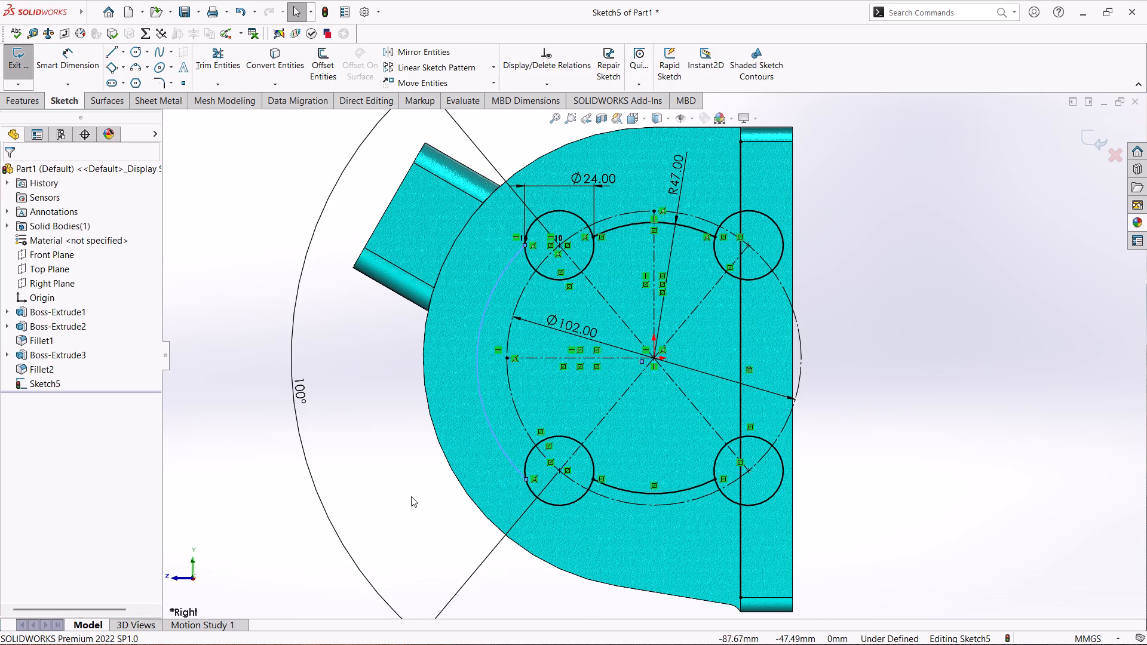
# Add a Tangent relation between the large outer arc and the lower-left circle.
pyautogui.keyDown('ctrl'); pyautogui.click(535, 493); pyautogui.keyUp('ctrl')
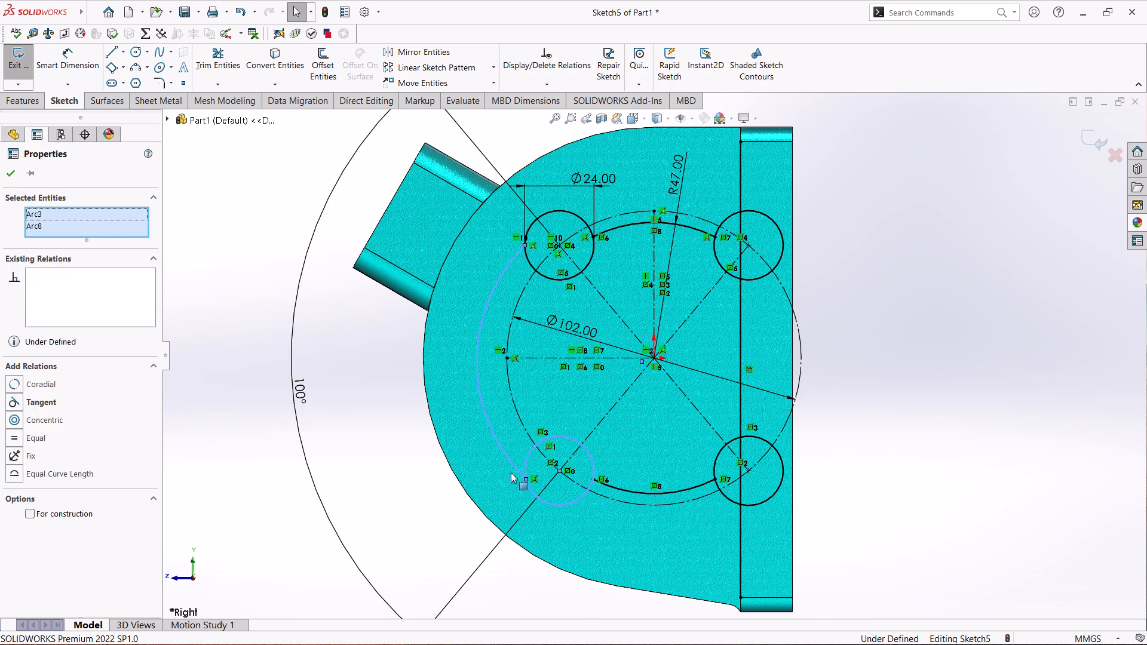
pyautogui.keyDown('ctrl'); pyautogui.click(505, 451); pyautogui.keyUp('ctrl')
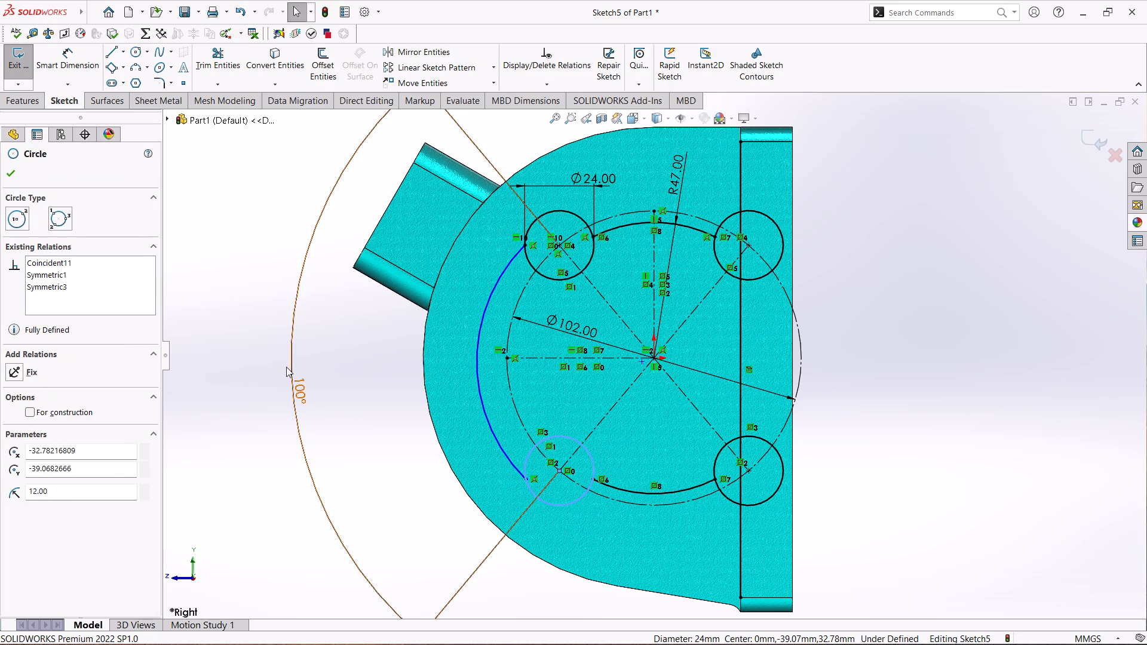
pyautogui.click(177, 310)
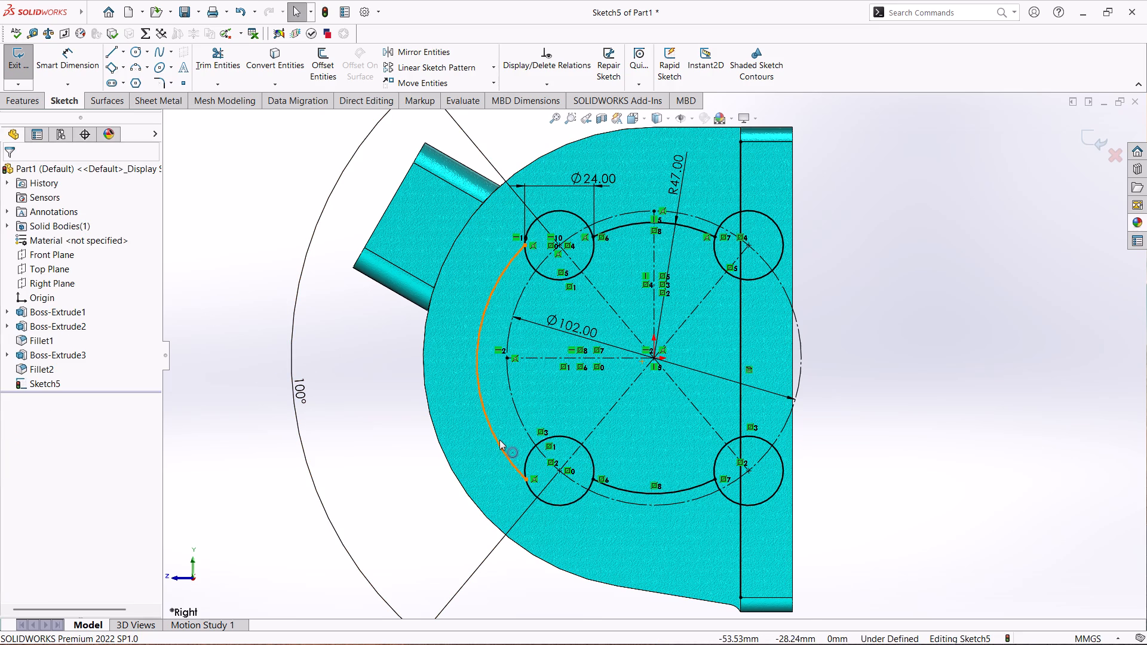
pyautogui.click(494, 440)
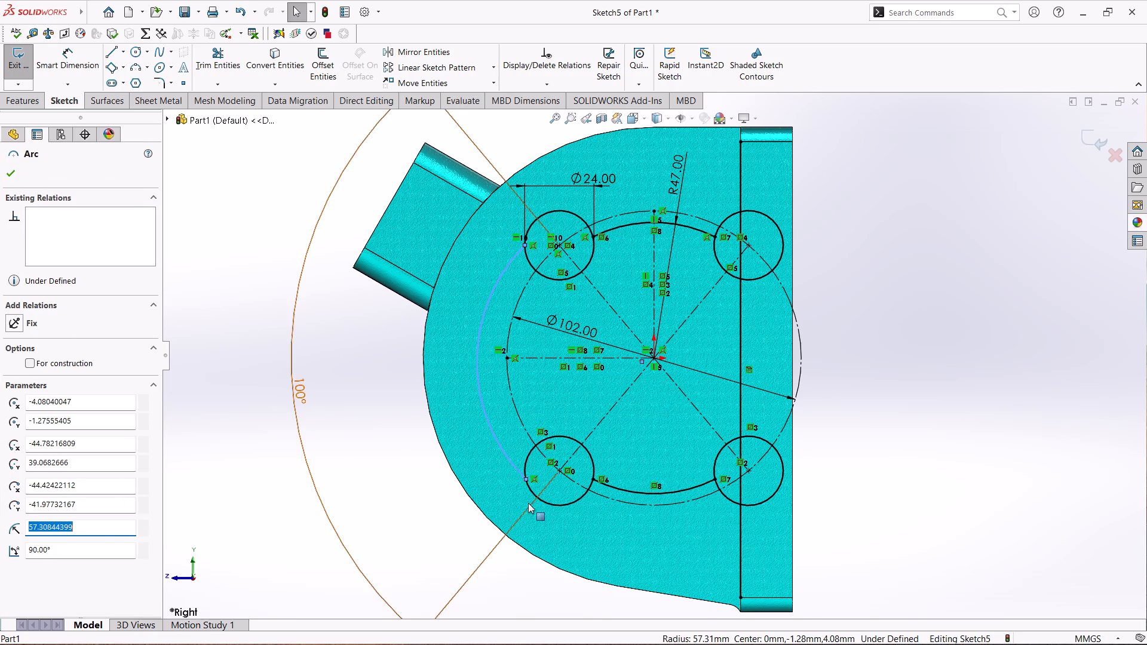
pyautogui.keyDown('ctrl'); pyautogui.click(530, 487); pyautogui.keyUp('ctrl')
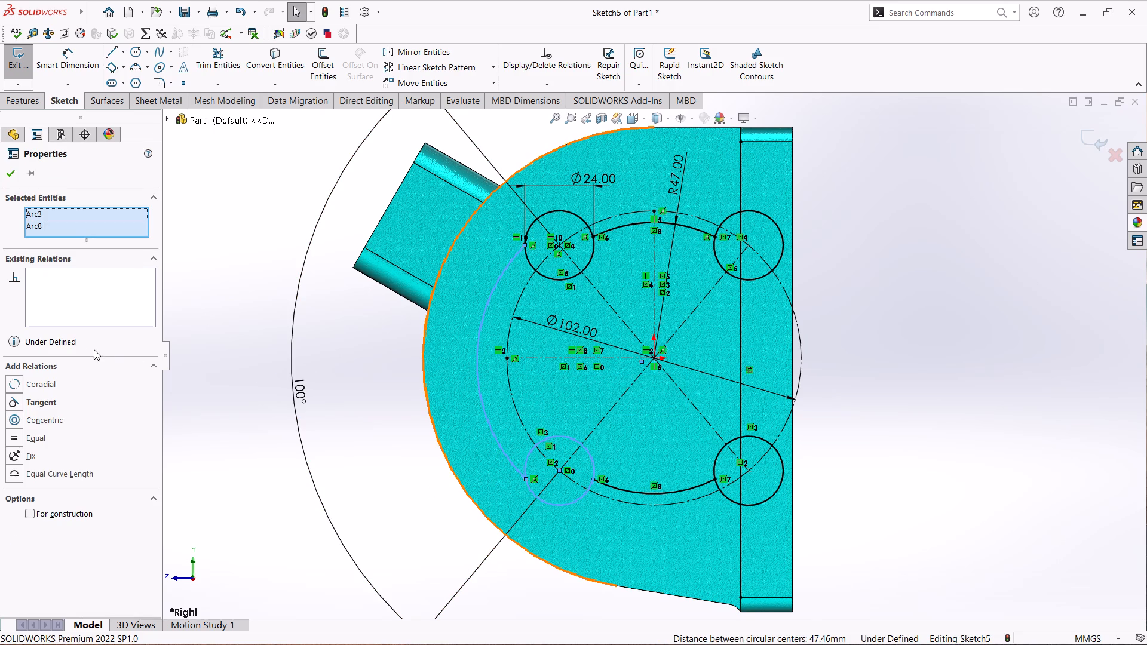
pyautogui.click(19, 400)
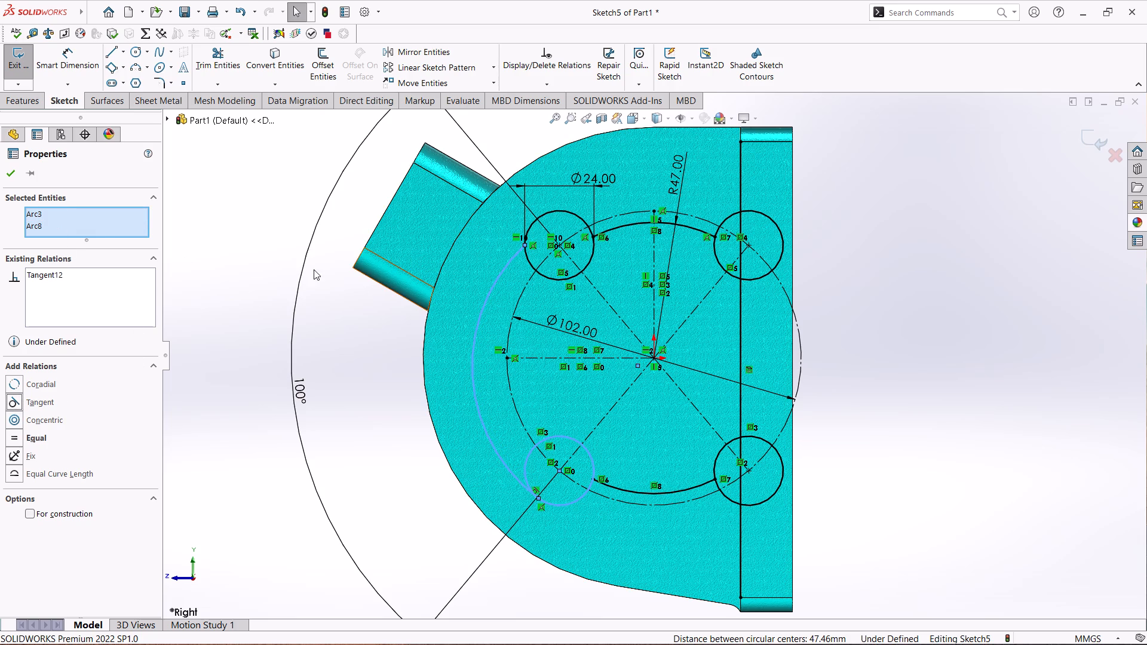
pyautogui.rightClick(47, 225)
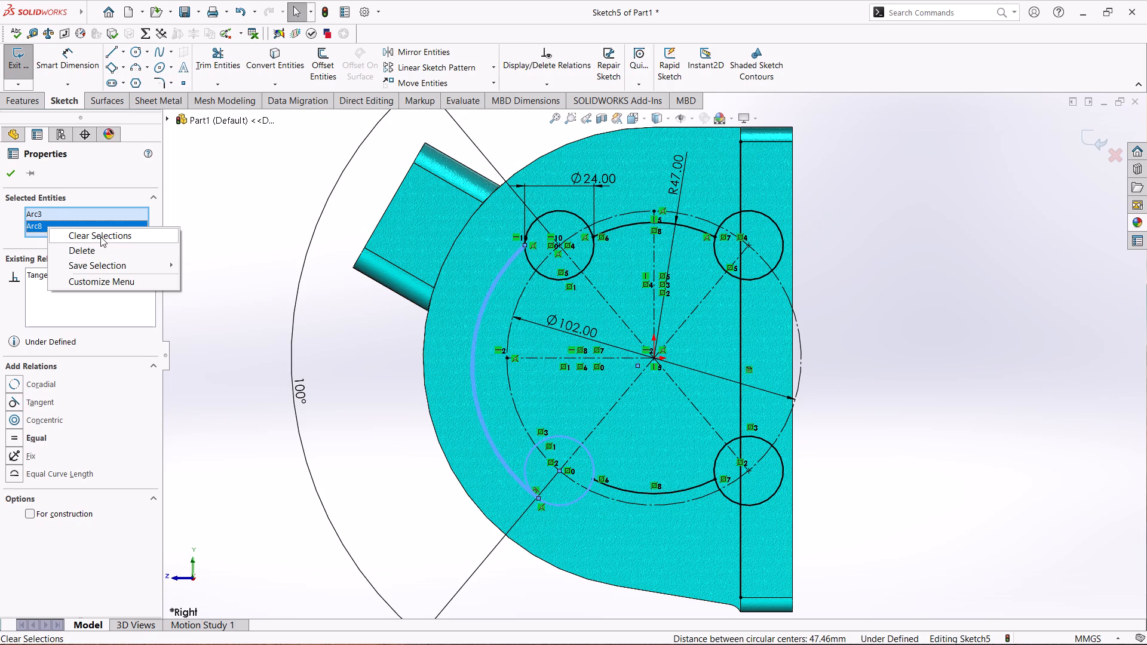
pyautogui.click(100, 236)
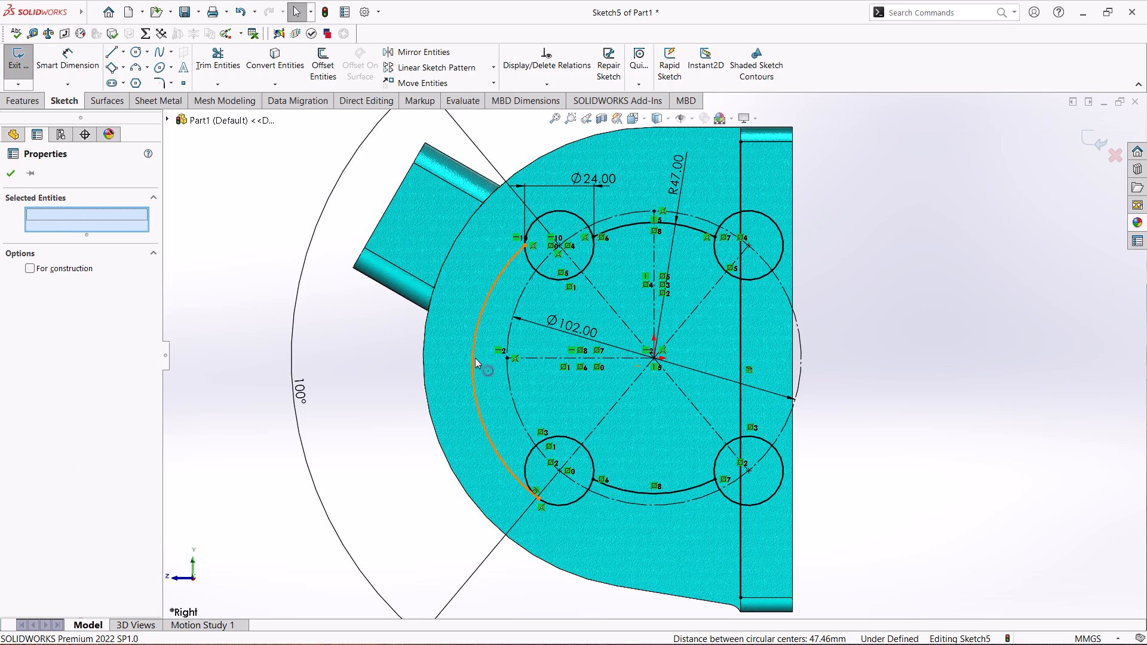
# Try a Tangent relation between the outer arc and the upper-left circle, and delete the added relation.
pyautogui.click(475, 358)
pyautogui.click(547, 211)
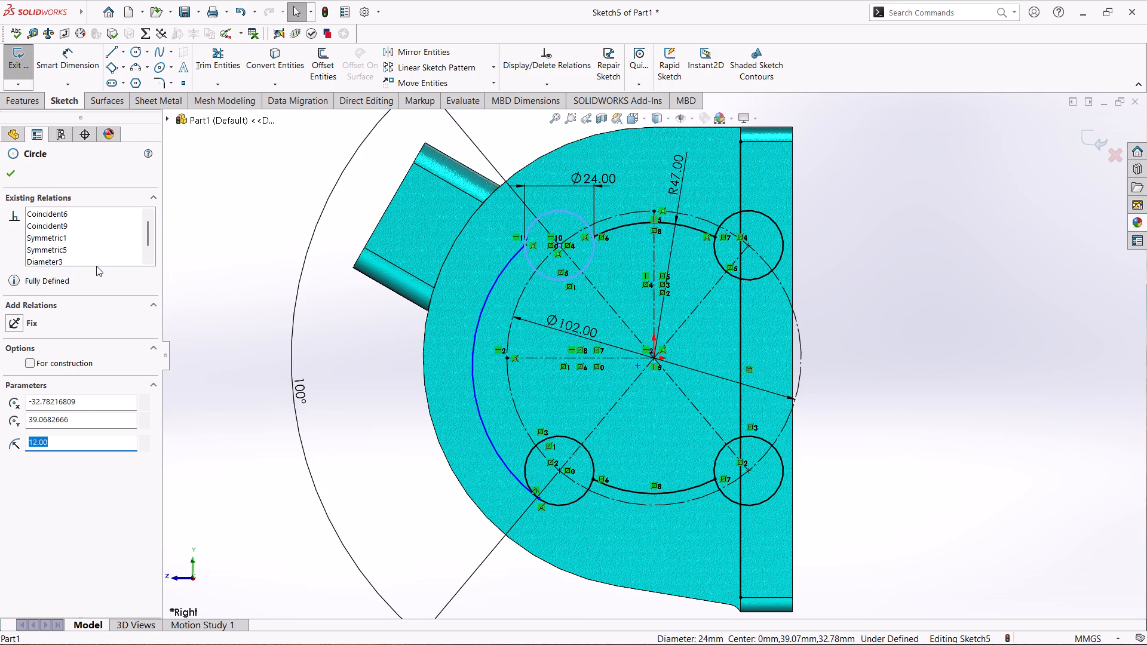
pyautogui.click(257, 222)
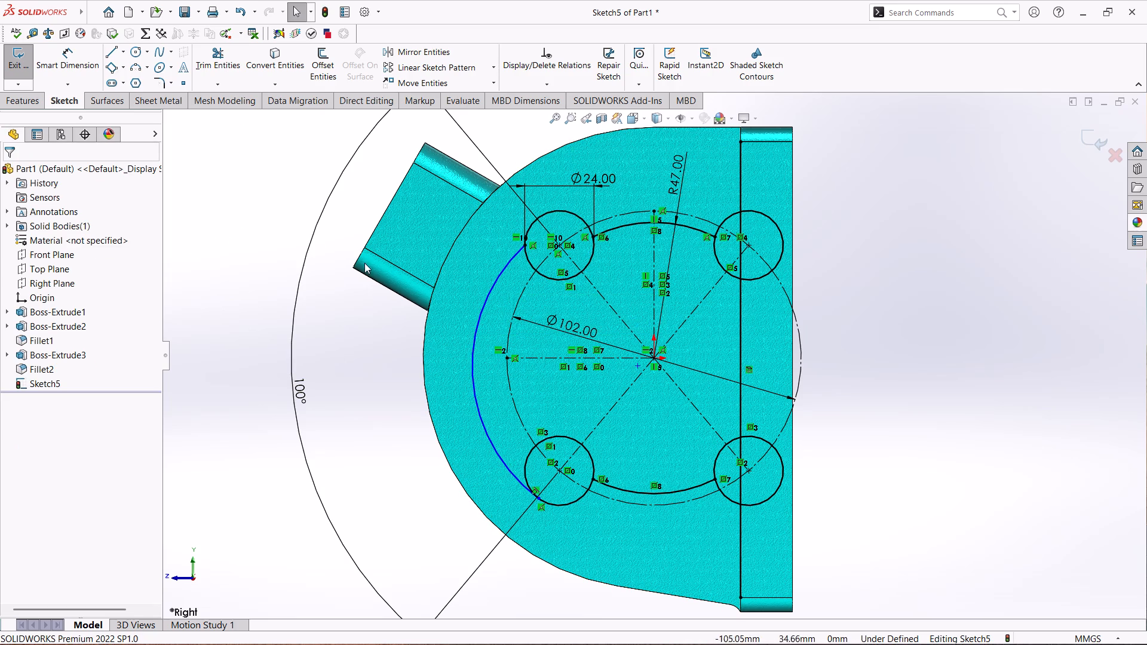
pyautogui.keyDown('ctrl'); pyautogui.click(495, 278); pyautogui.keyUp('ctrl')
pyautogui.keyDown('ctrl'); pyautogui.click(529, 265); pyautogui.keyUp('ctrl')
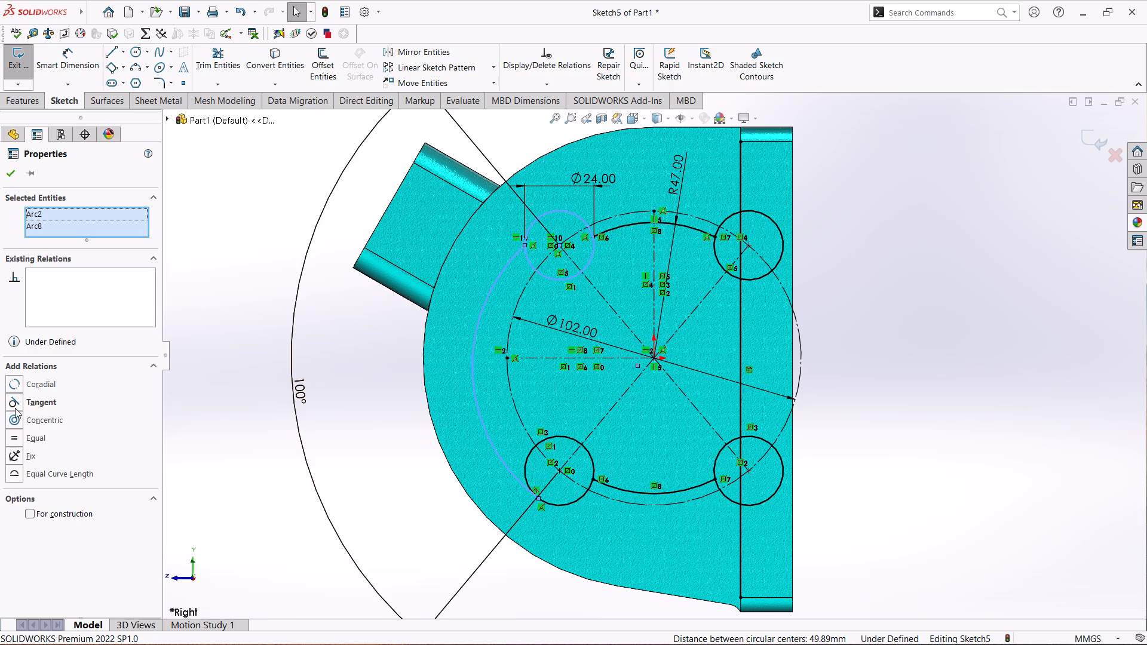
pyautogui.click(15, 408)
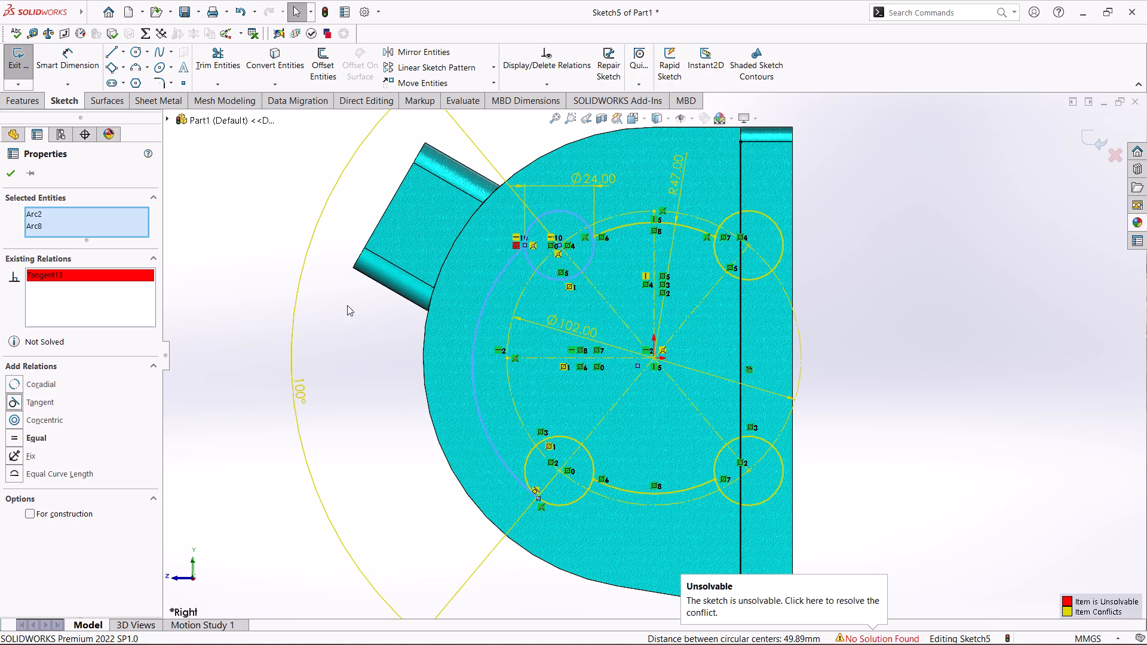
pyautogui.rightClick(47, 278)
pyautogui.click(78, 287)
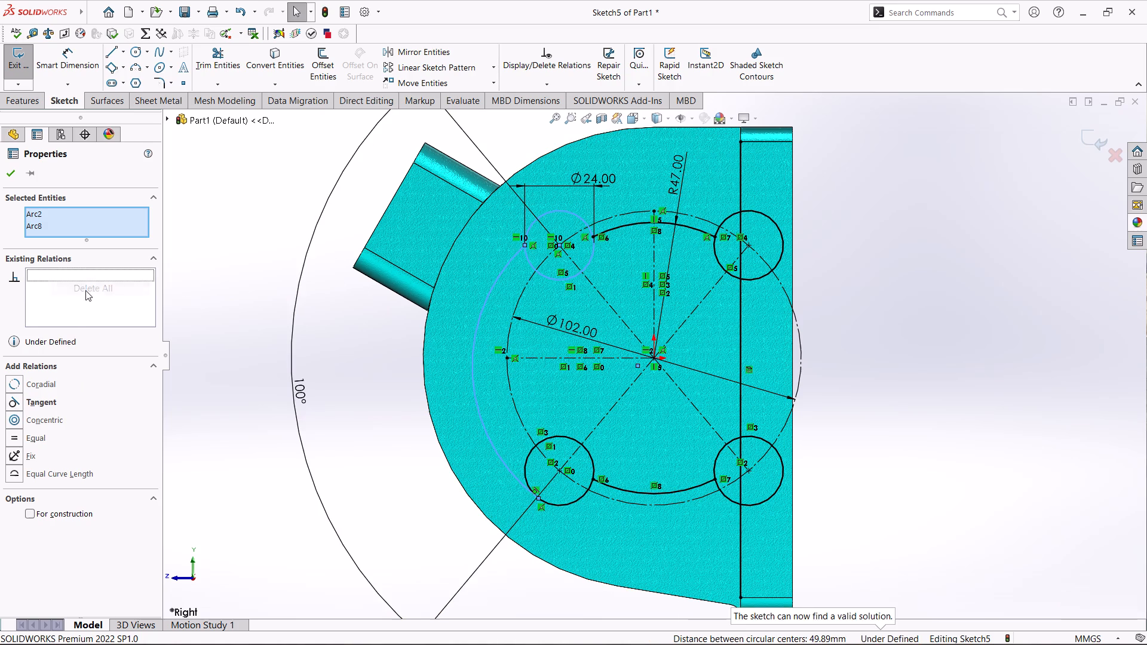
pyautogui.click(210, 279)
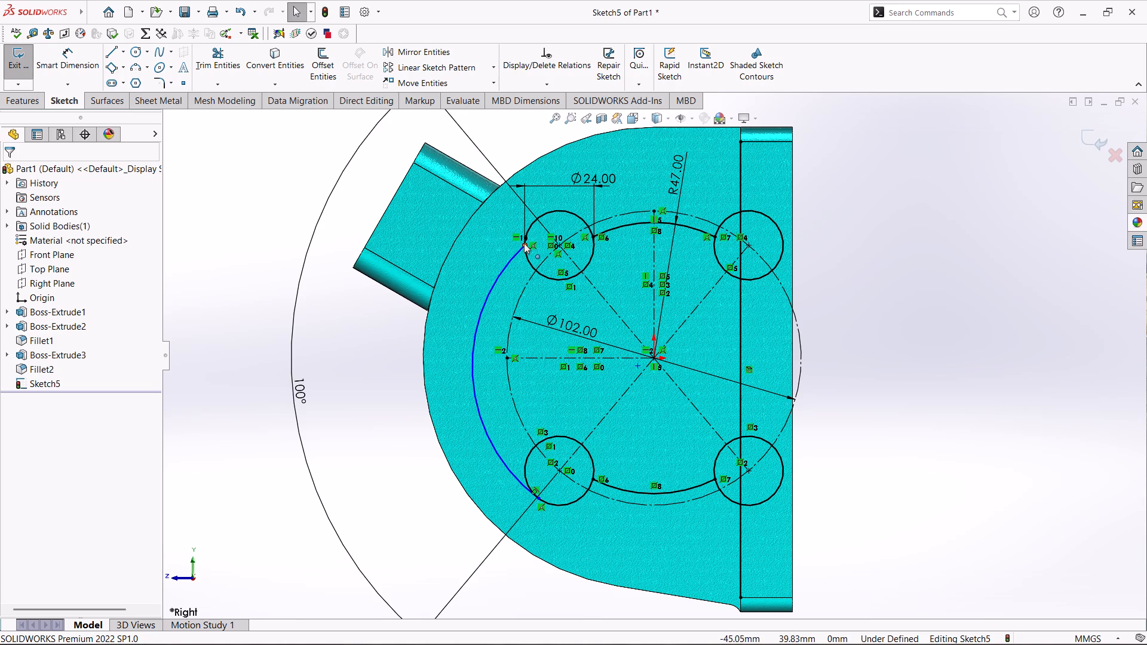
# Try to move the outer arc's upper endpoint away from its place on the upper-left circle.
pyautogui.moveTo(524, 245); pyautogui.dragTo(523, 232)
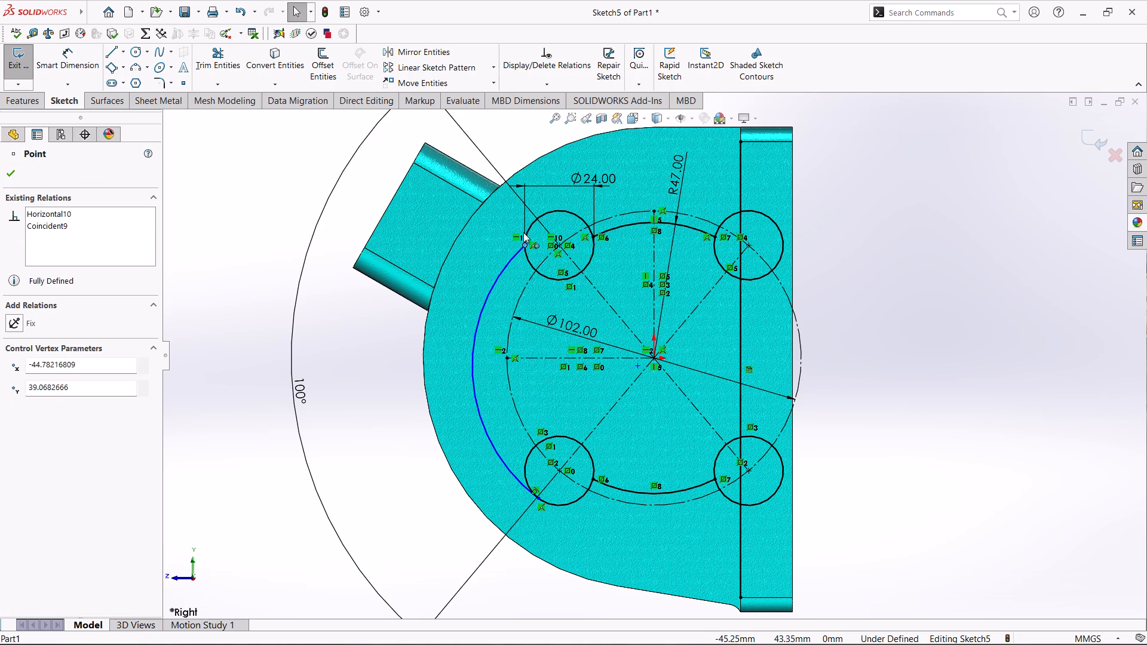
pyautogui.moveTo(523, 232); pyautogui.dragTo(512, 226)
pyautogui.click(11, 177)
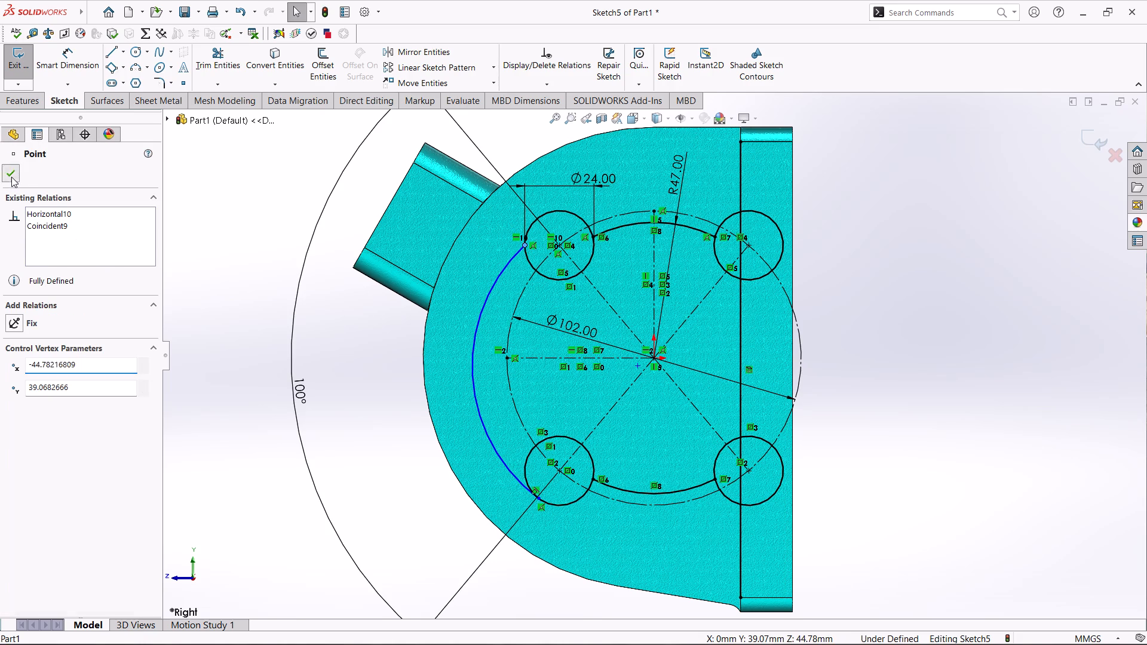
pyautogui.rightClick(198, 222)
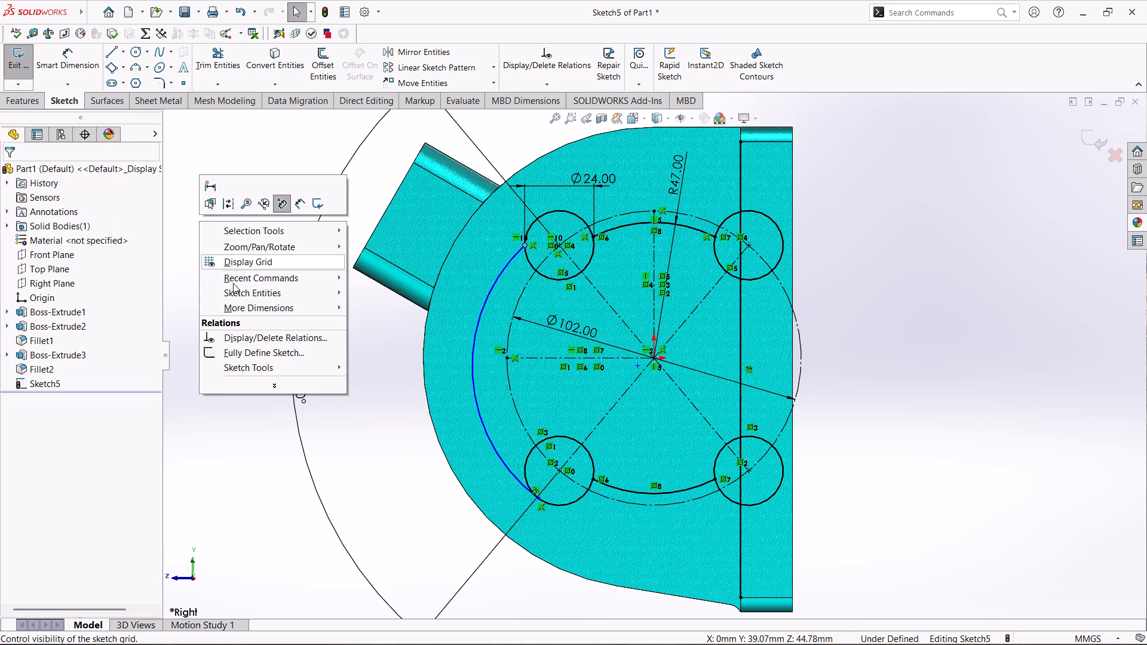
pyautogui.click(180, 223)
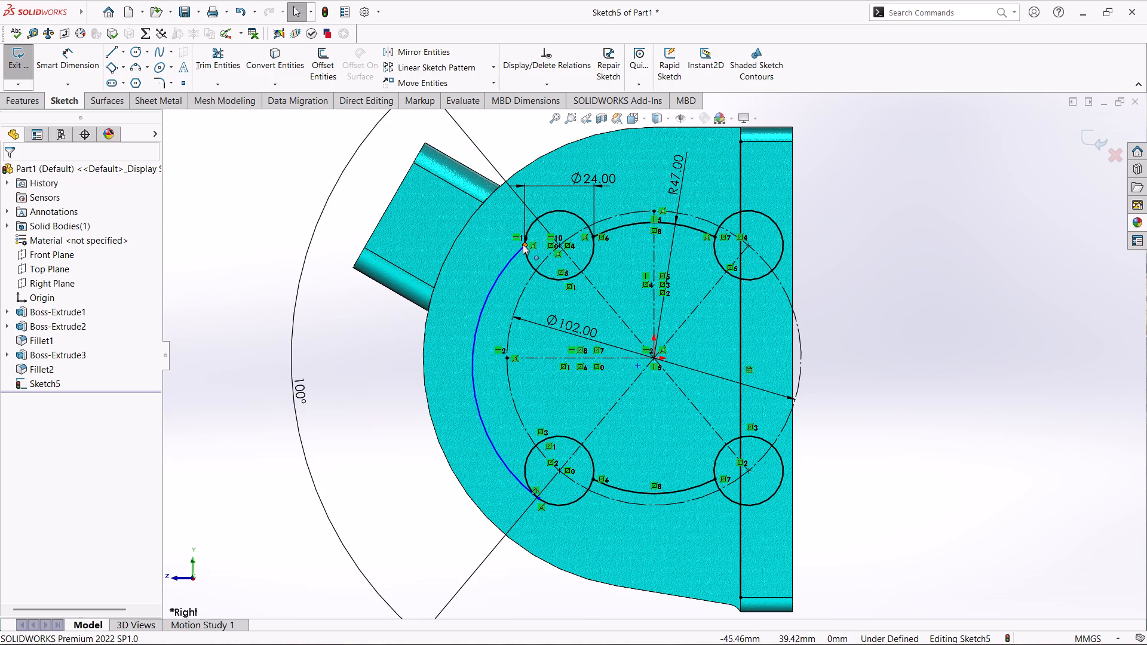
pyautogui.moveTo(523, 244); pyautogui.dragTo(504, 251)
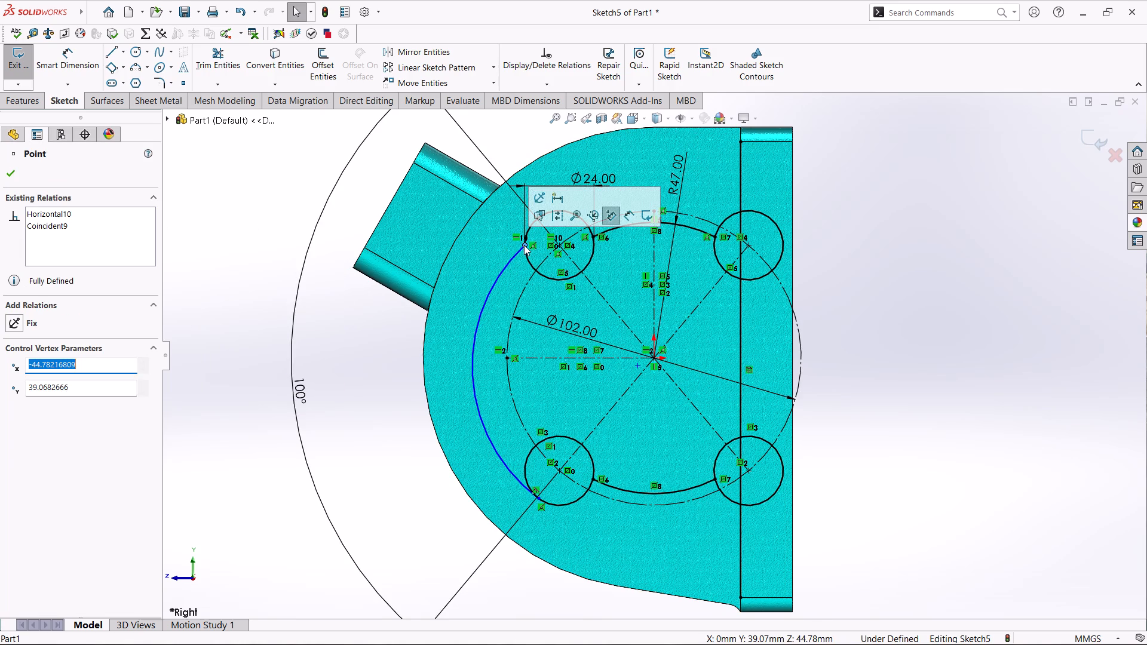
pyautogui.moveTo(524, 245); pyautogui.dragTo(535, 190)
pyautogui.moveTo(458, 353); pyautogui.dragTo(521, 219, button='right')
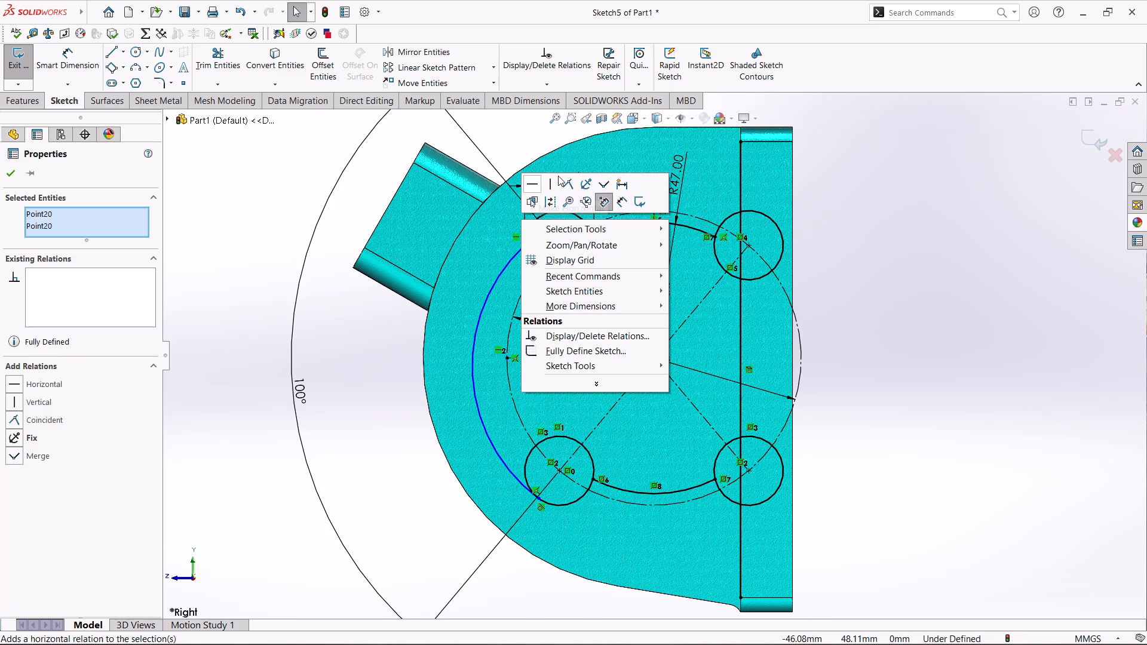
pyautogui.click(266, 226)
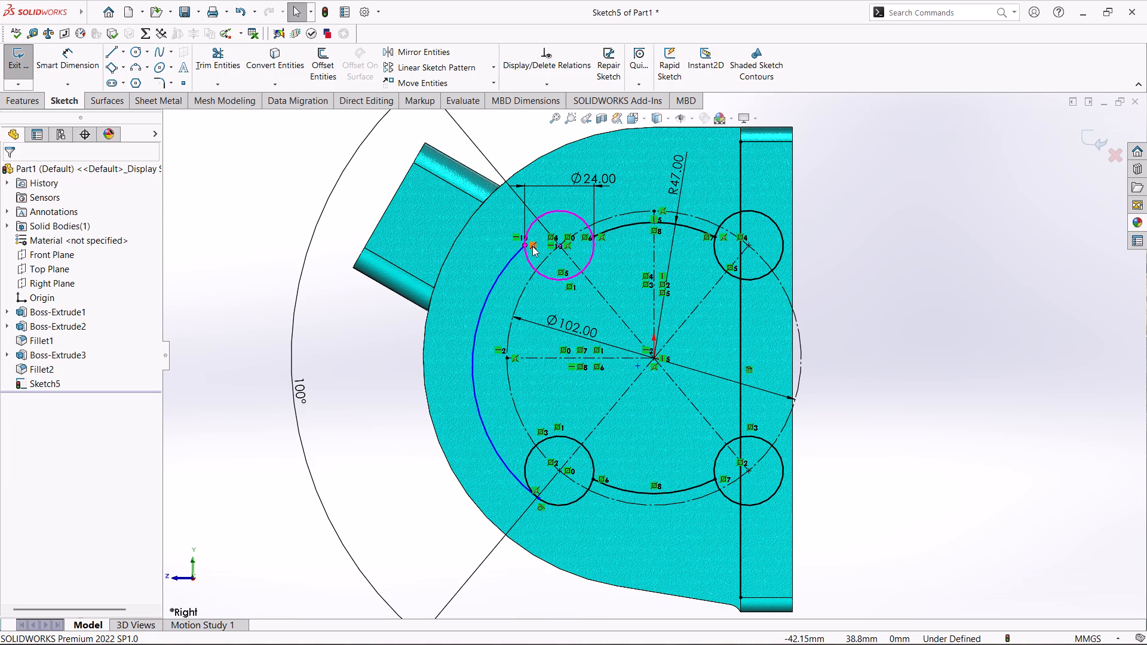
# Delete the Coincident relation that ties the outer arc's upper endpoint to the upper-left circle.
pyautogui.click(532, 246)
pyautogui.rightClick(530, 247)
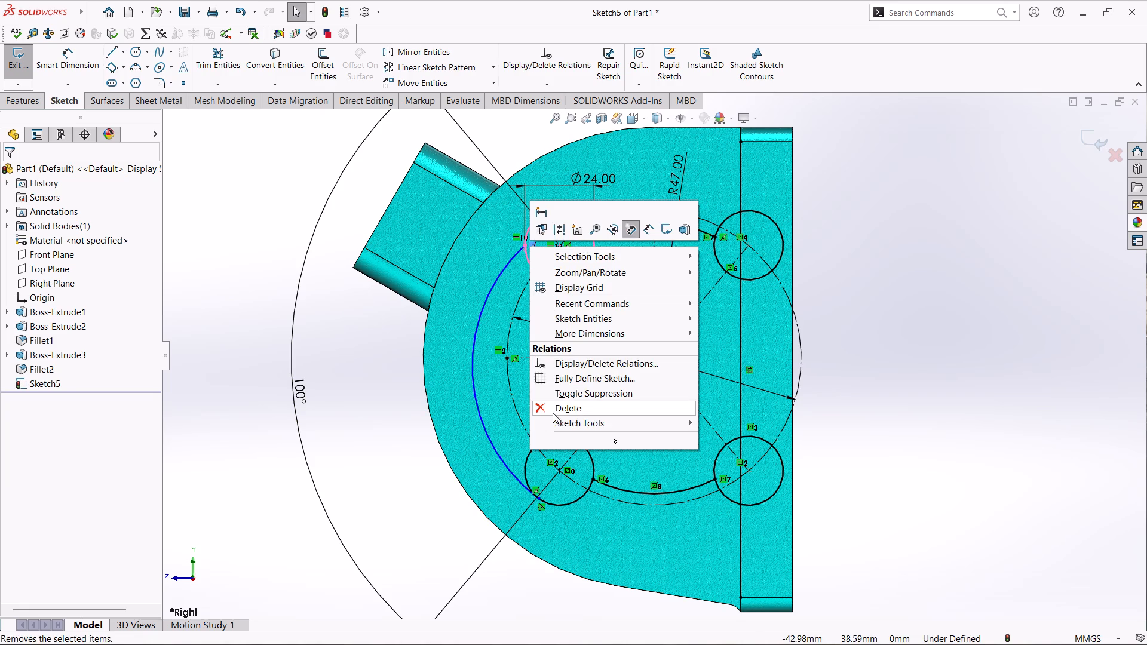
pyautogui.click(553, 413)
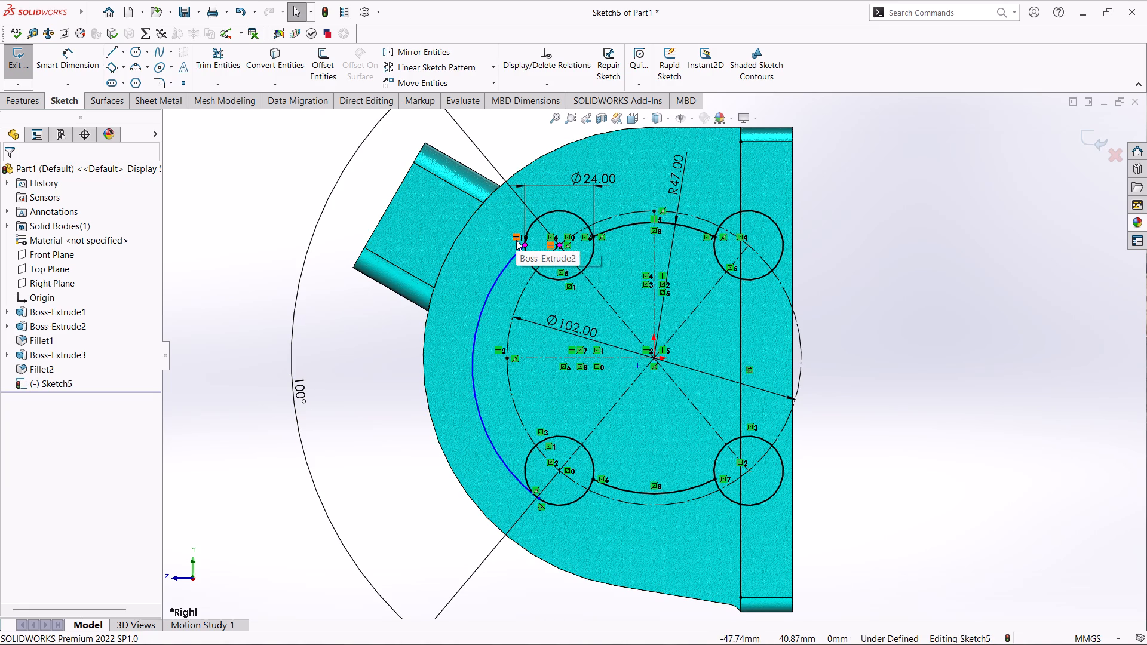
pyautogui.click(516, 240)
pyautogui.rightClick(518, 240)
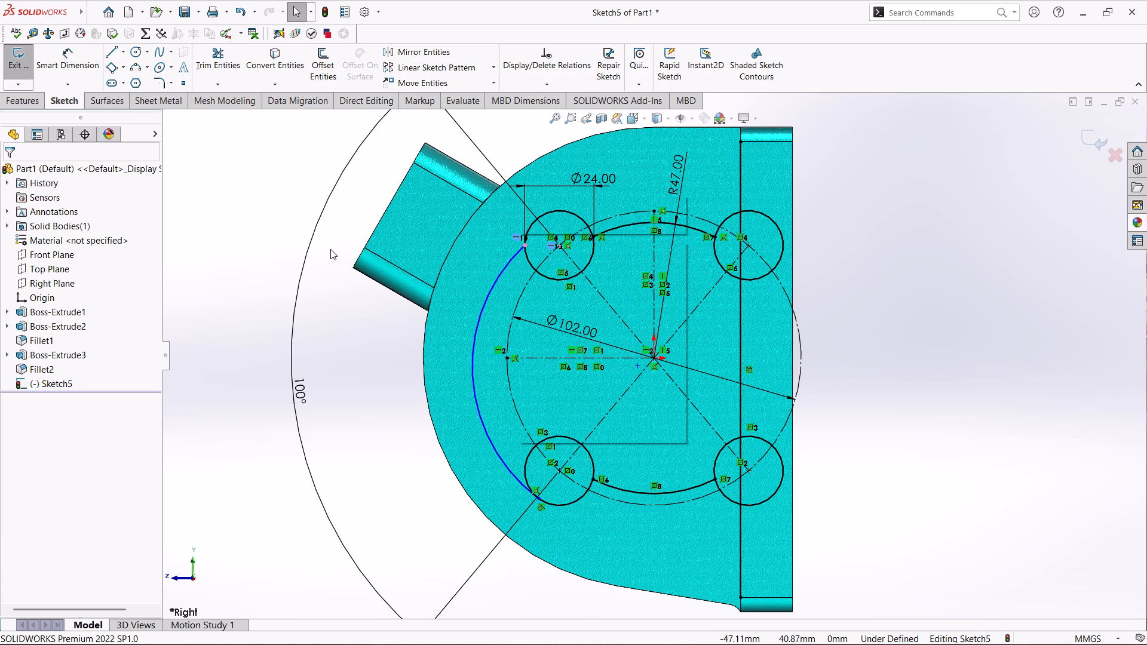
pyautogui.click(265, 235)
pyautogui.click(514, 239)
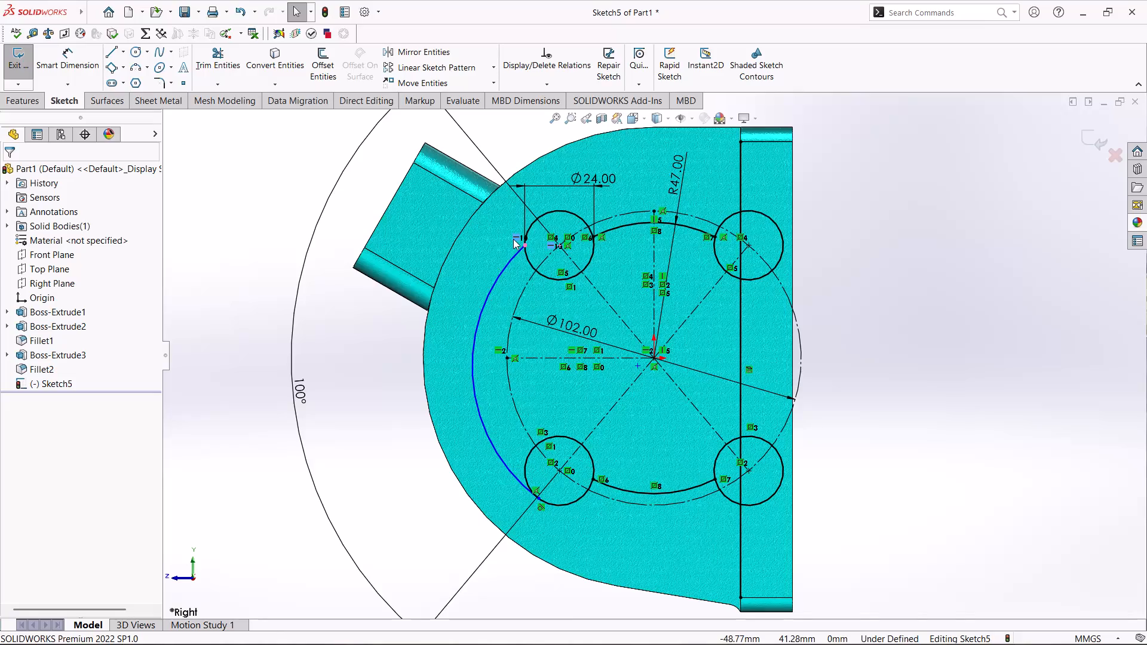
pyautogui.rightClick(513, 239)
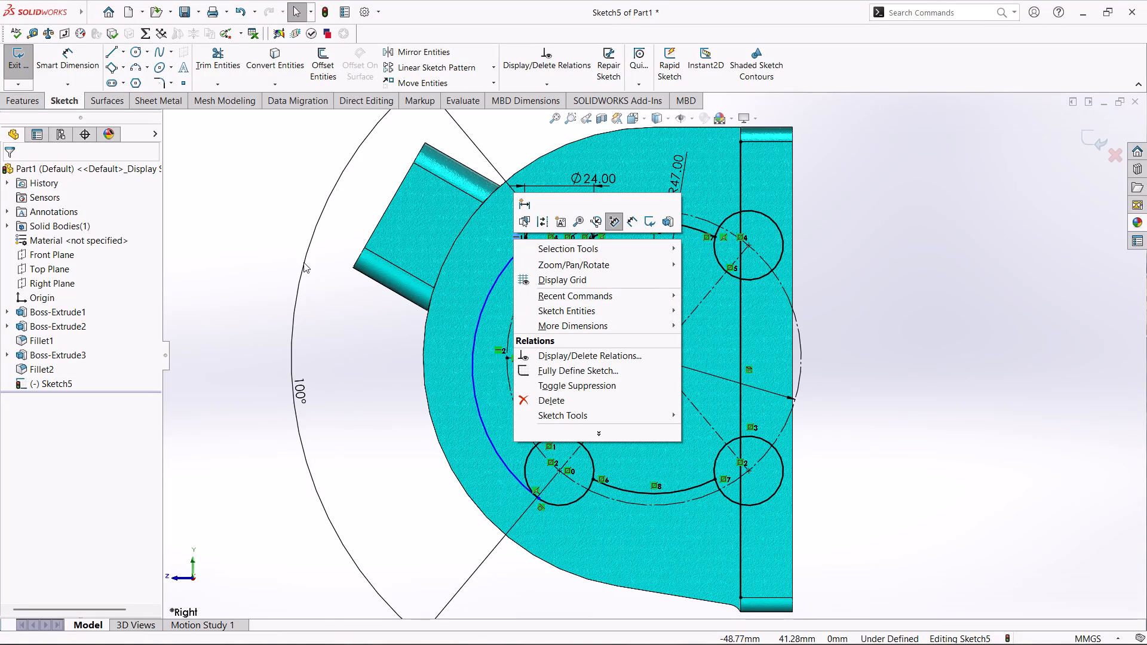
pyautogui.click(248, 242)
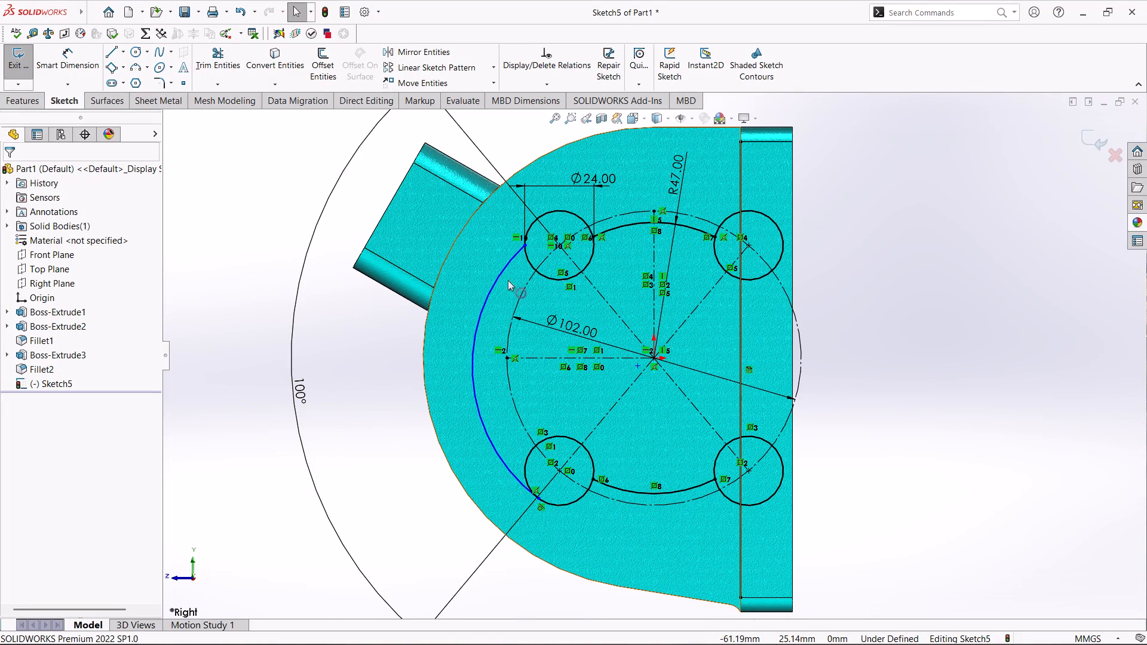
# Add a Tangent relation between the outer arc and the upper-left circle.
pyautogui.click(531, 264)
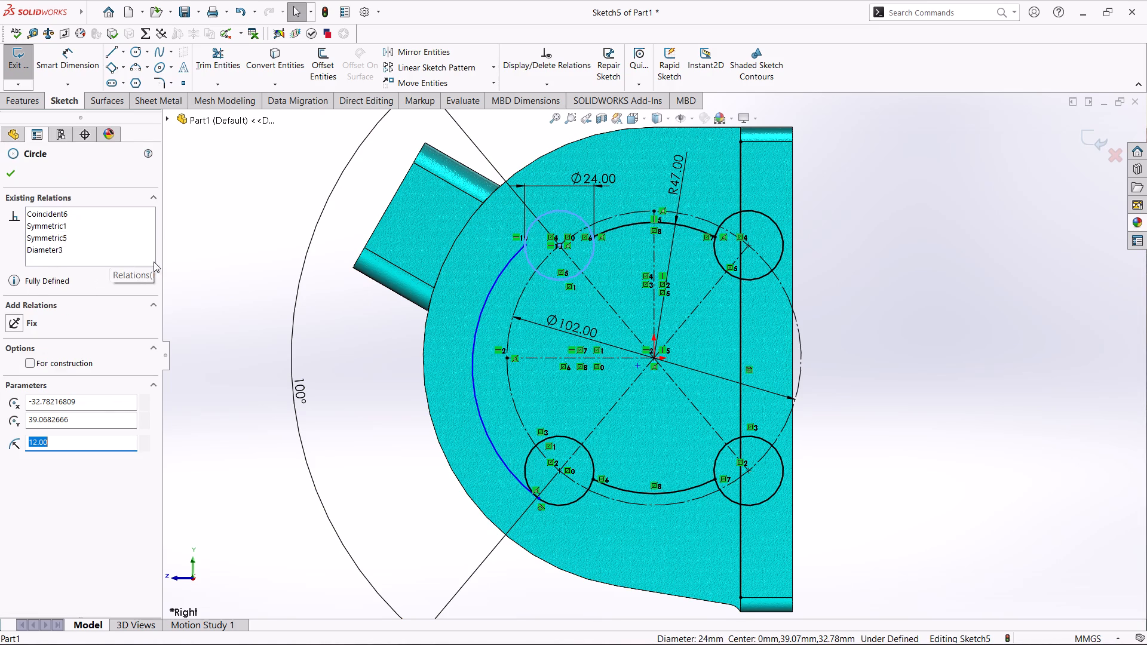
pyautogui.click(183, 246)
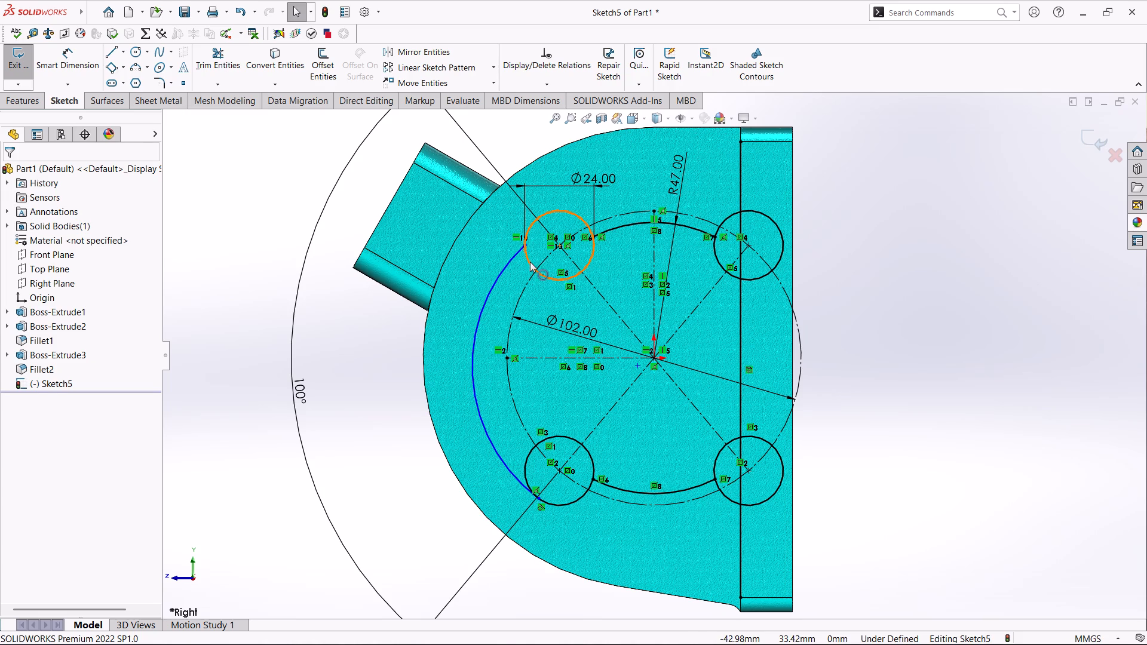
pyautogui.keyDown('ctrl'); pyautogui.click(530, 262); pyautogui.keyUp('ctrl')
pyautogui.keyDown('ctrl'); pyautogui.click(503, 274); pyautogui.keyUp('ctrl')
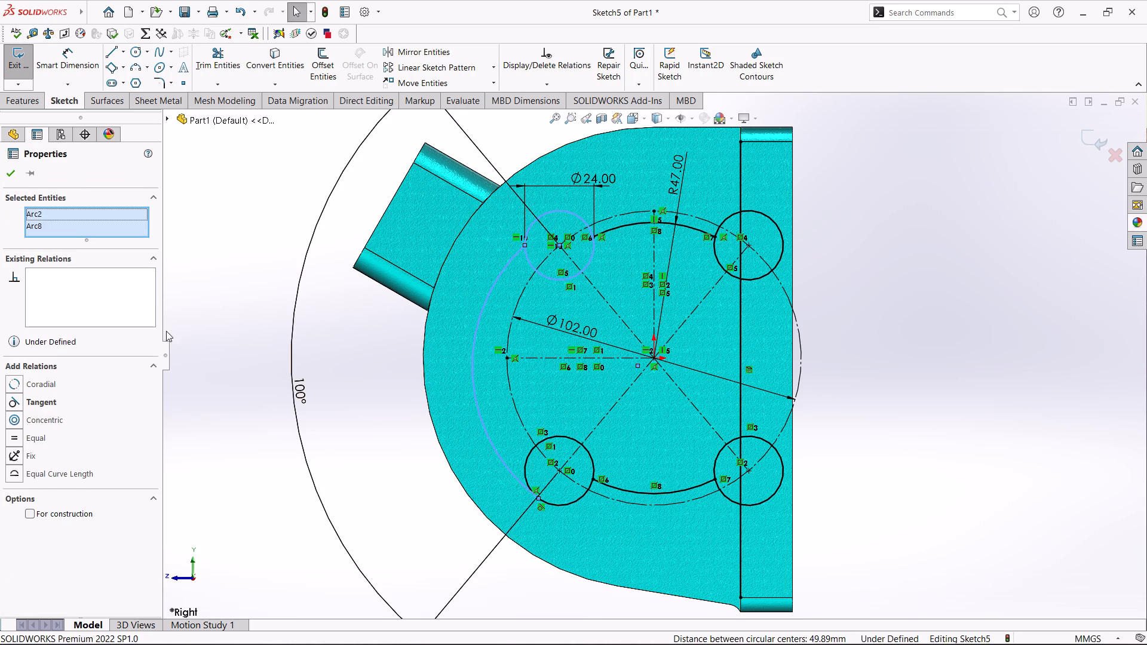
pyautogui.click(17, 404)
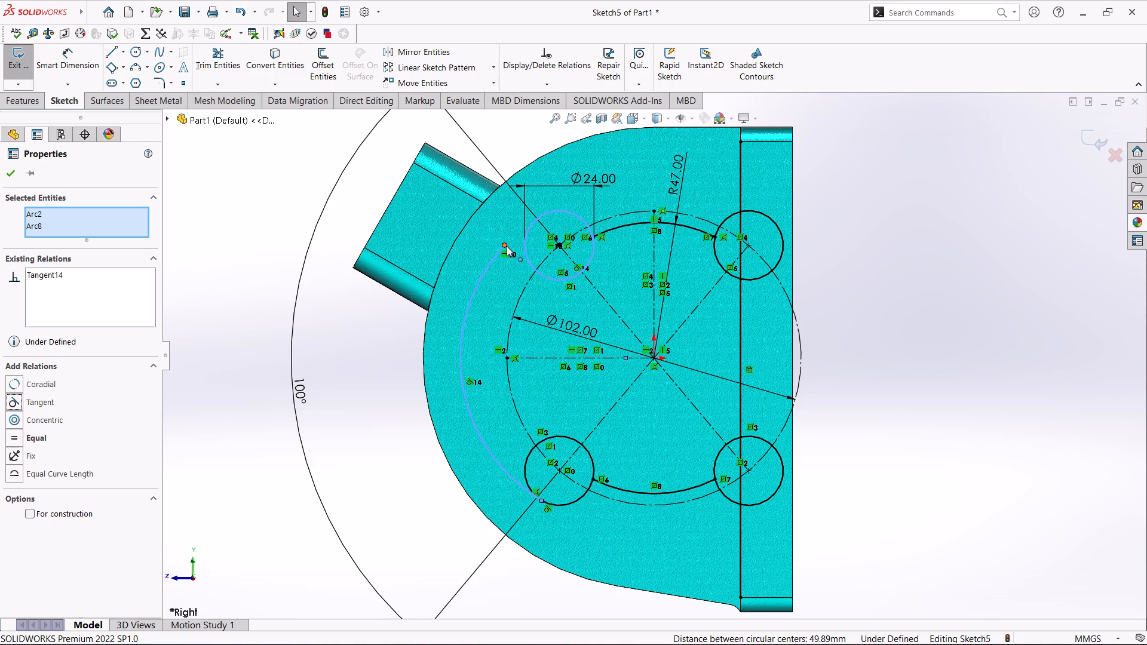
# Move the outer arc's upper endpoint inward to the outer side of the upper-left circle, at X about -45.67 mm.
pyautogui.moveTo(504, 245); pyautogui.dragTo(513, 239)
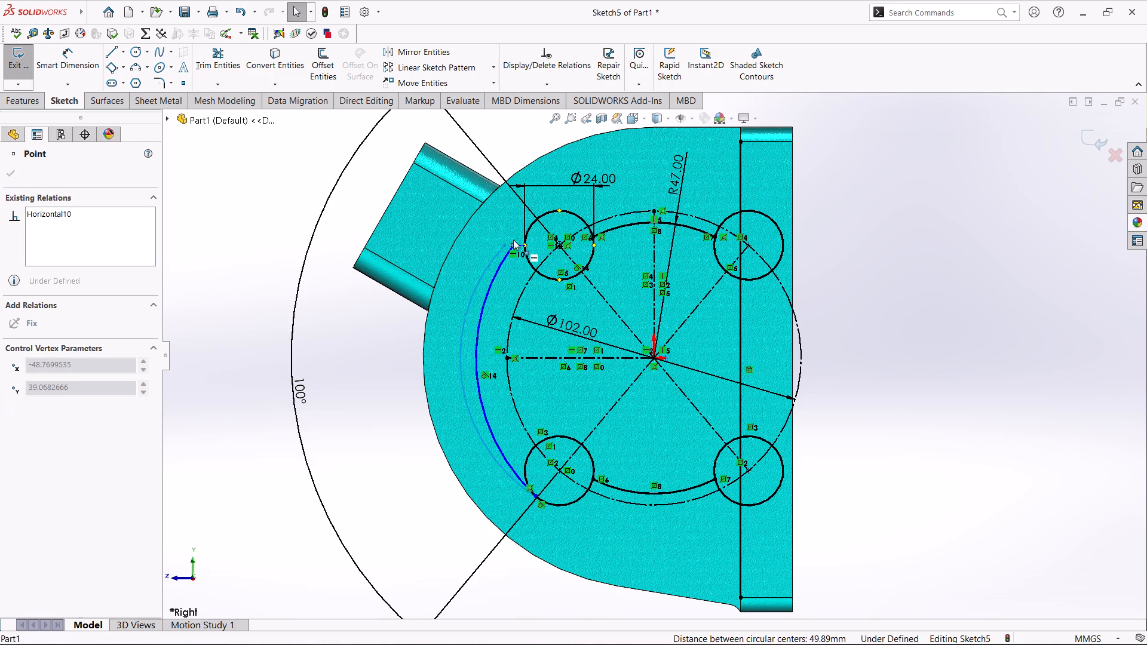
pyautogui.moveTo(513, 239); pyautogui.dragTo(515, 234)
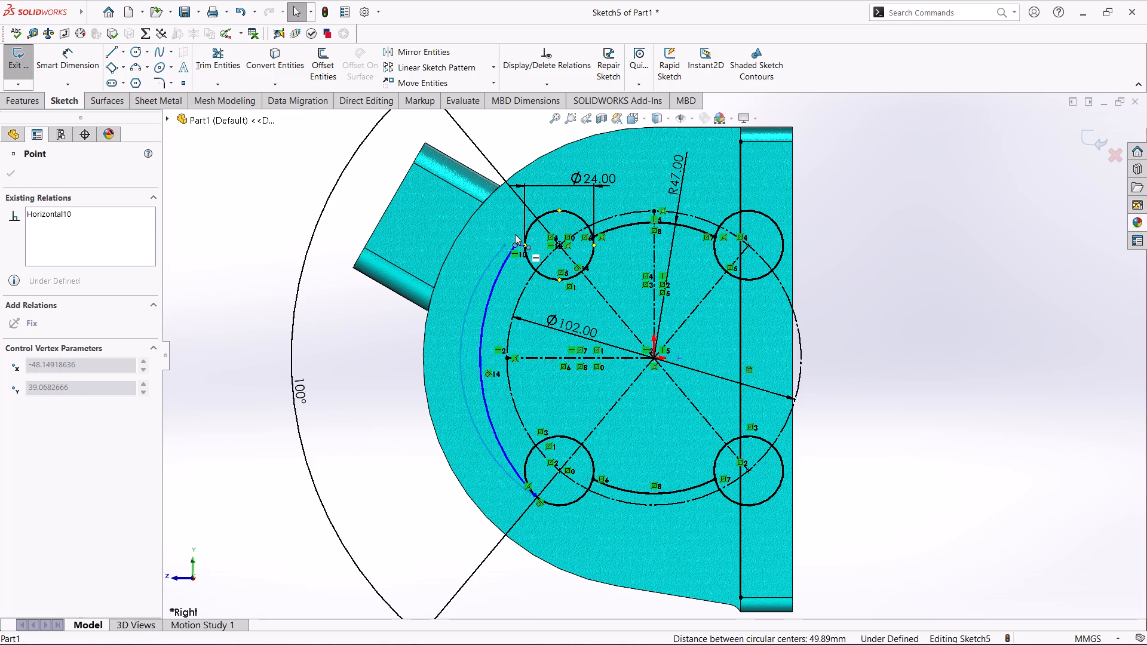
pyautogui.moveTo(515, 234); pyautogui.dragTo(522, 221)
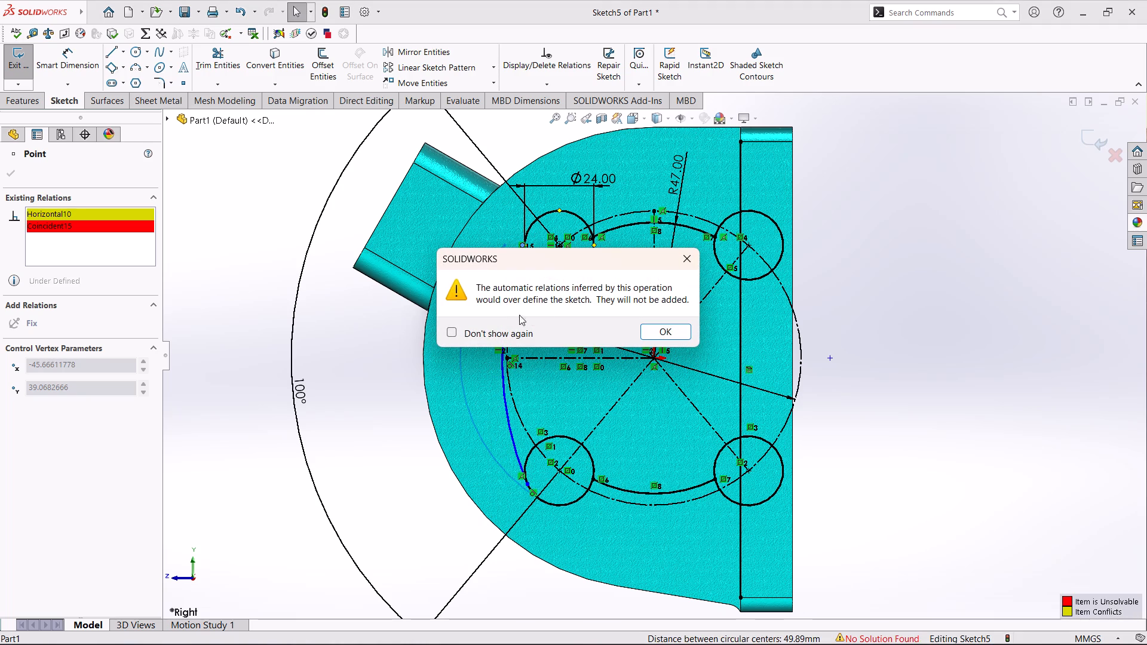
pyautogui.click(676, 264)
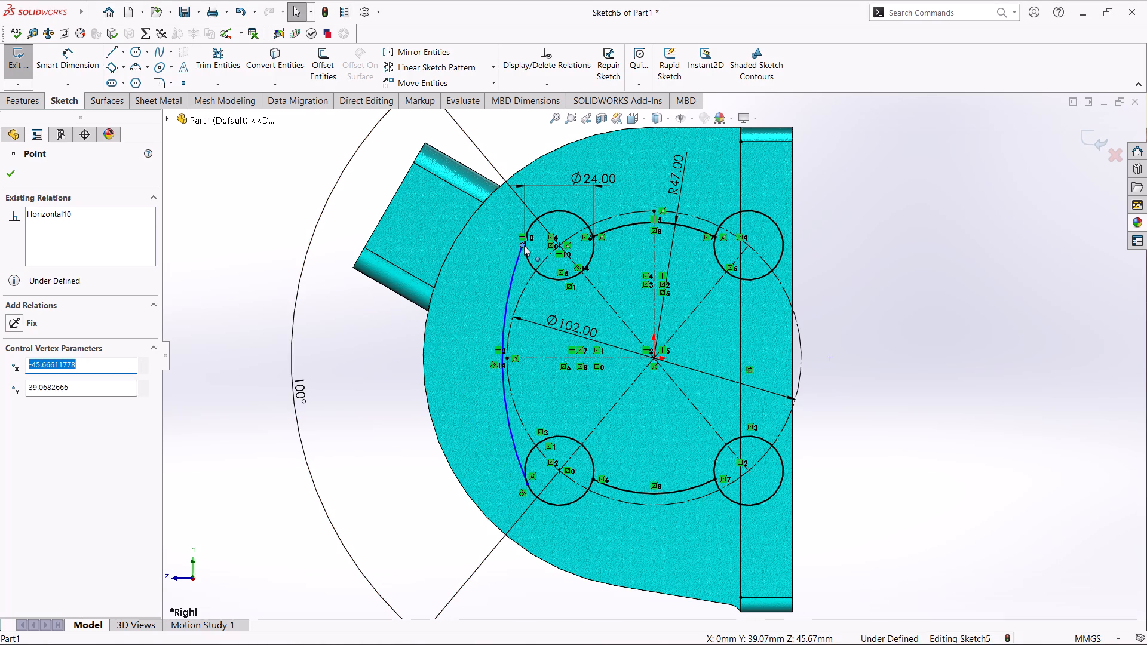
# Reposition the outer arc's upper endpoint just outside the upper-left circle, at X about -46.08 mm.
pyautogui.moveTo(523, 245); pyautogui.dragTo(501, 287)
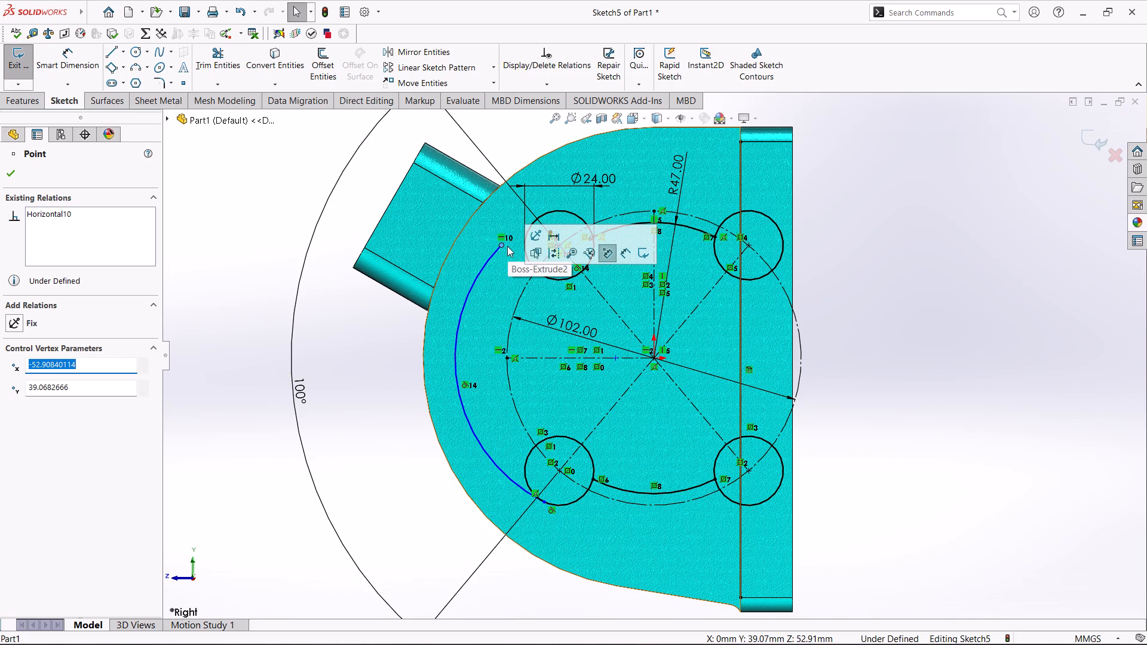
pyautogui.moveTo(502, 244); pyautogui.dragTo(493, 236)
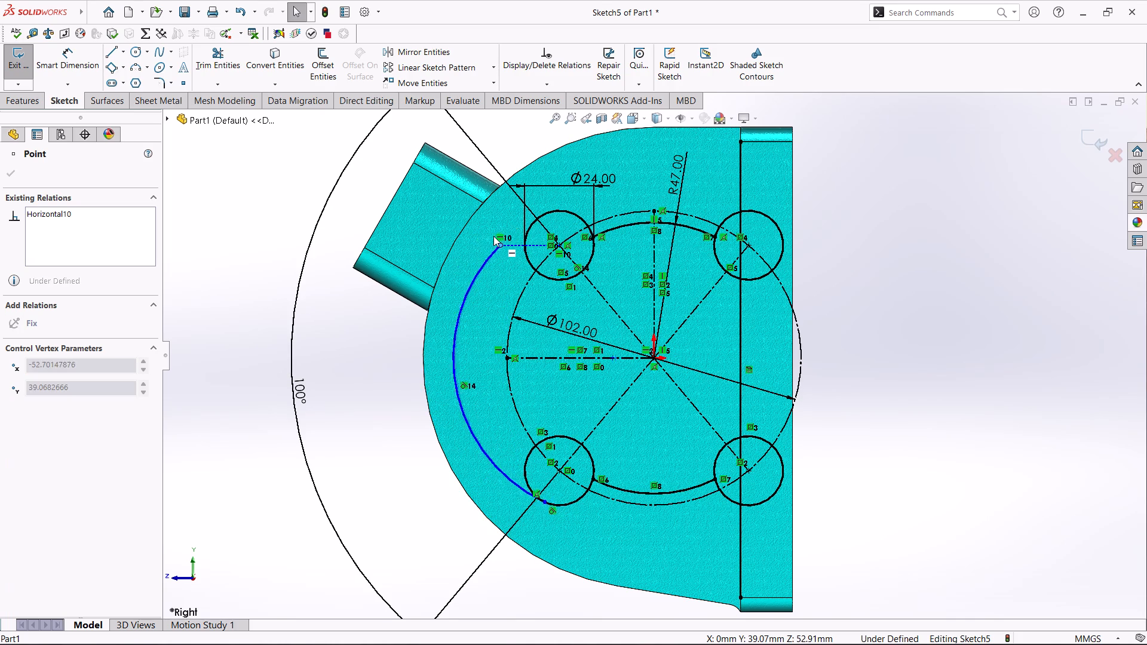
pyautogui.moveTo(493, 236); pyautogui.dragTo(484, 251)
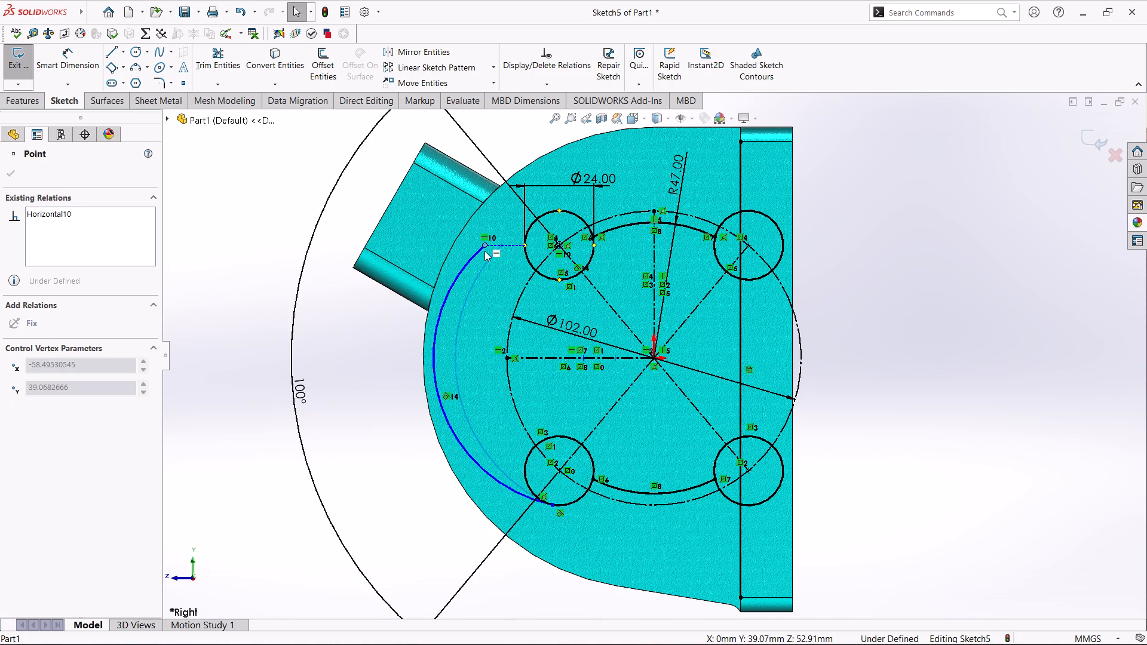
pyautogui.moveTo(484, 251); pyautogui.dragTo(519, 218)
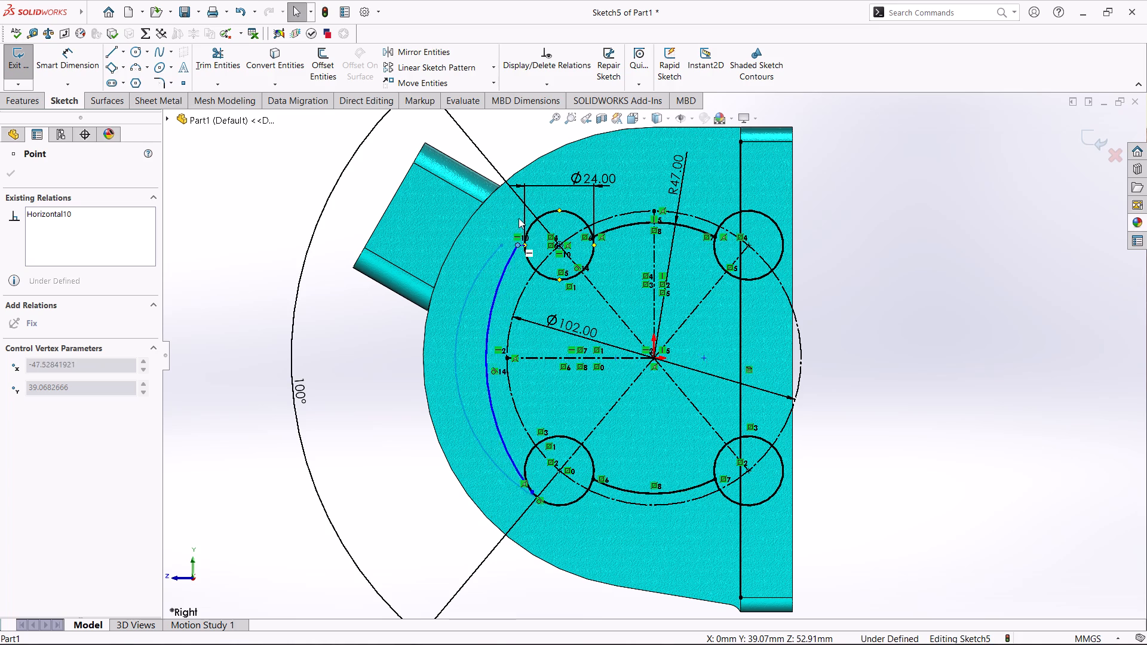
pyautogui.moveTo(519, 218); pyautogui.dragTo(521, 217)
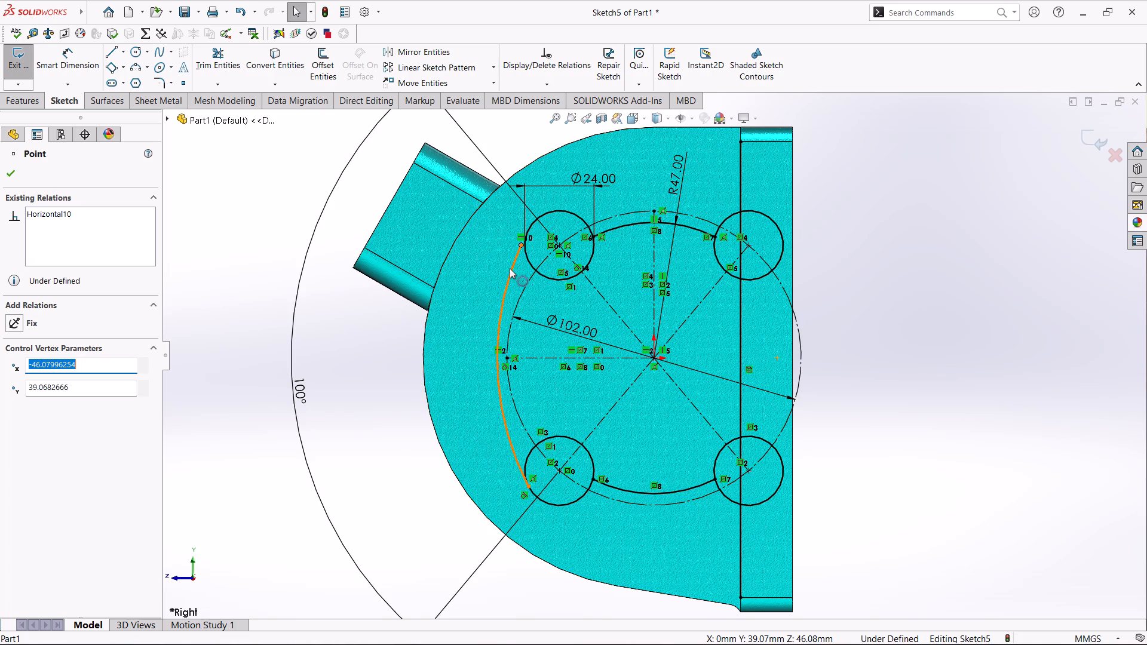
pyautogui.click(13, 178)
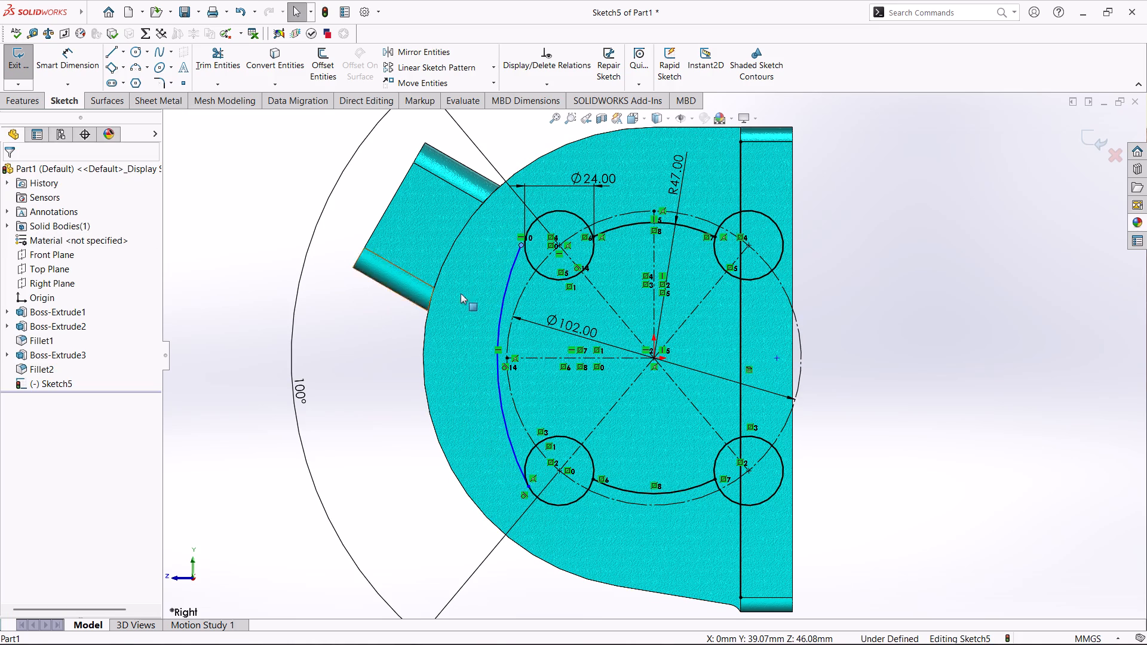
# Examine the existing relations between the outer arc and the upper-left circle.
pyautogui.click(514, 254)
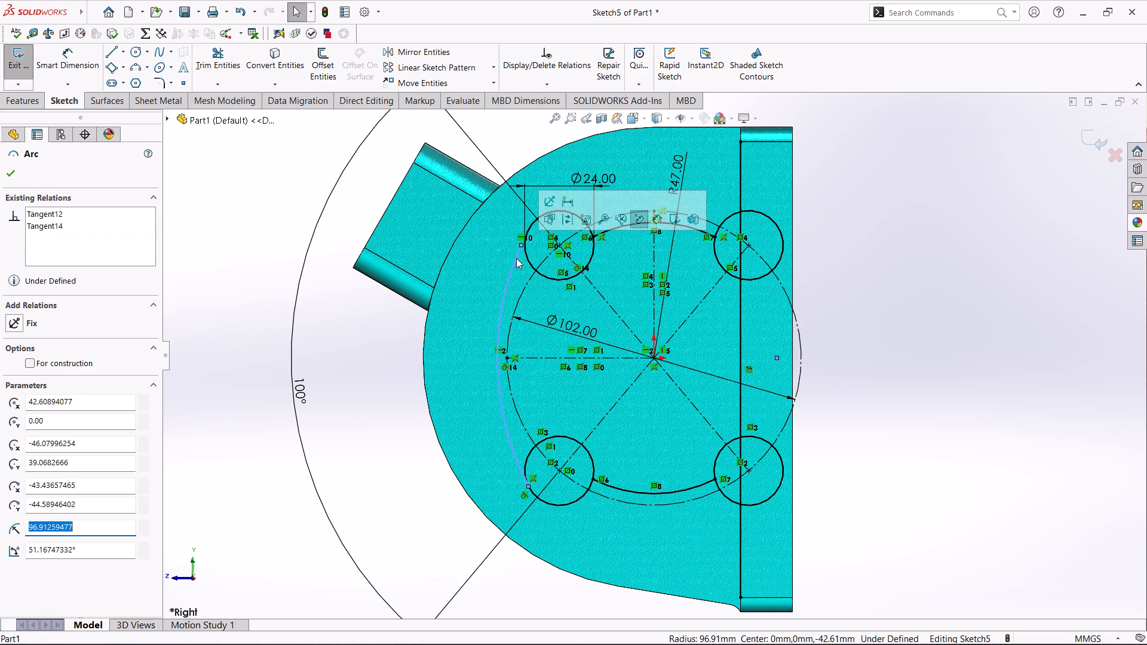
pyautogui.keyDown('ctrl'); pyautogui.click(533, 260); pyautogui.keyUp('ctrl')
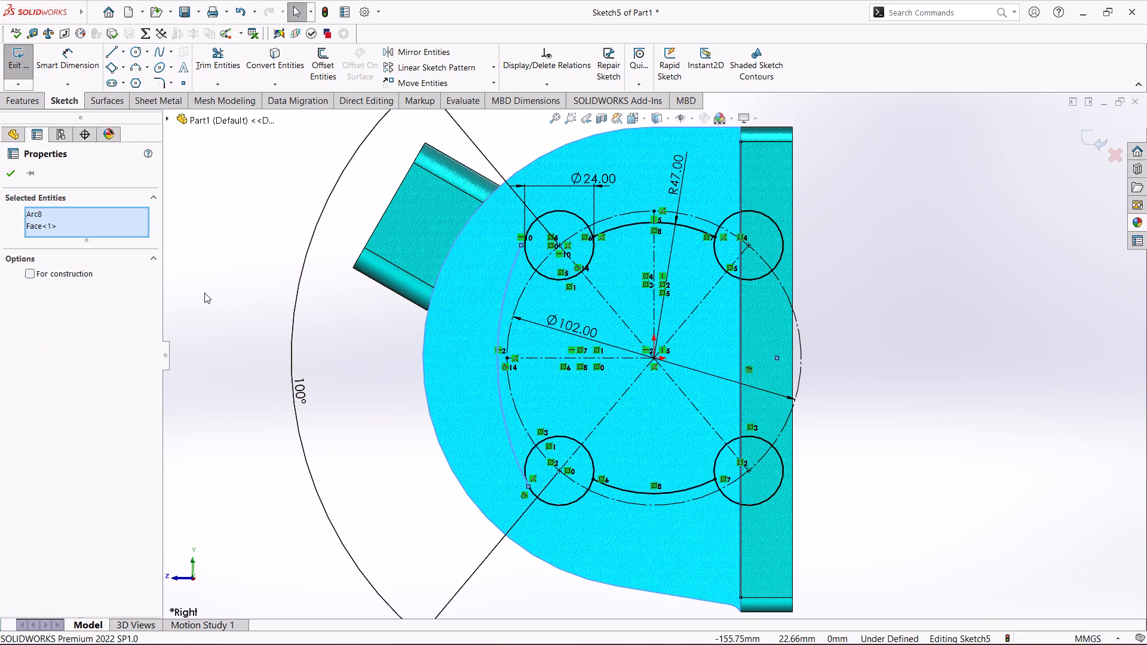
pyautogui.click(155, 259)
pyautogui.rightClick(155, 259)
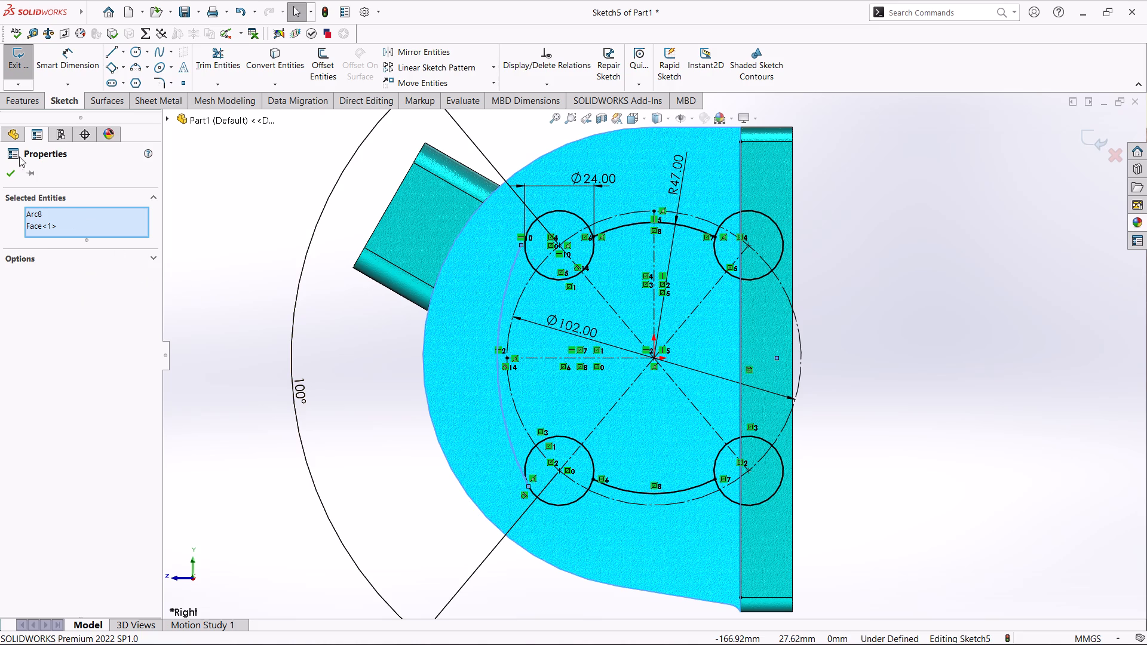
pyautogui.click(11, 176)
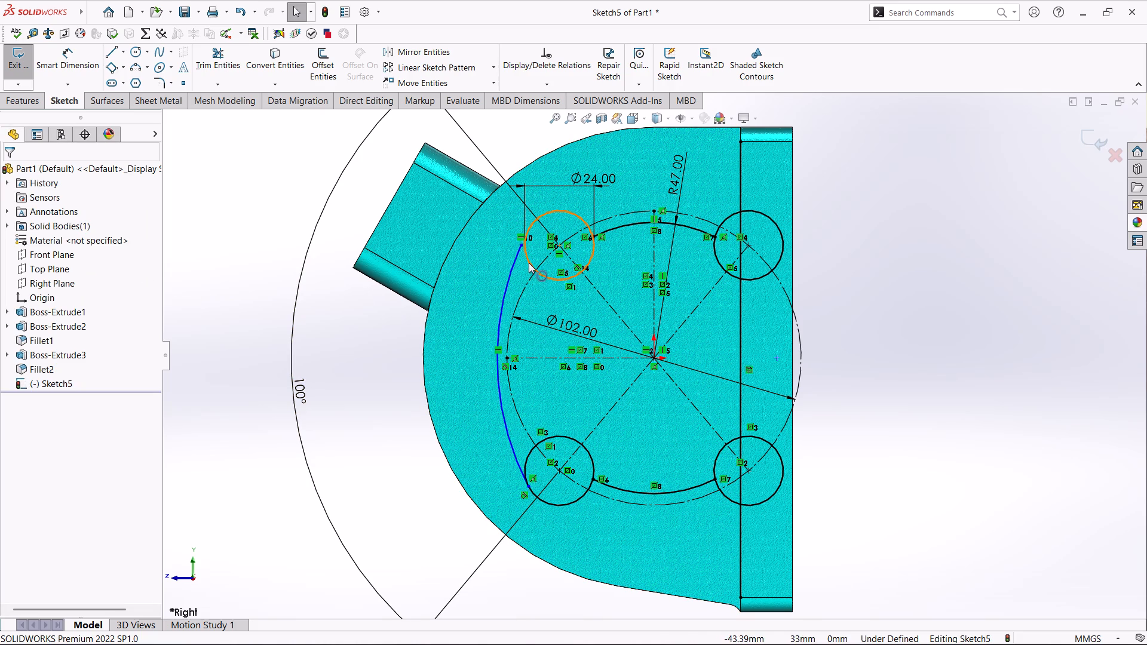
pyautogui.keyDown('ctrl'); pyautogui.click(529, 263); pyautogui.keyUp('ctrl')
pyautogui.keyDown('ctrl'); pyautogui.click(506, 282); pyautogui.keyUp('ctrl')
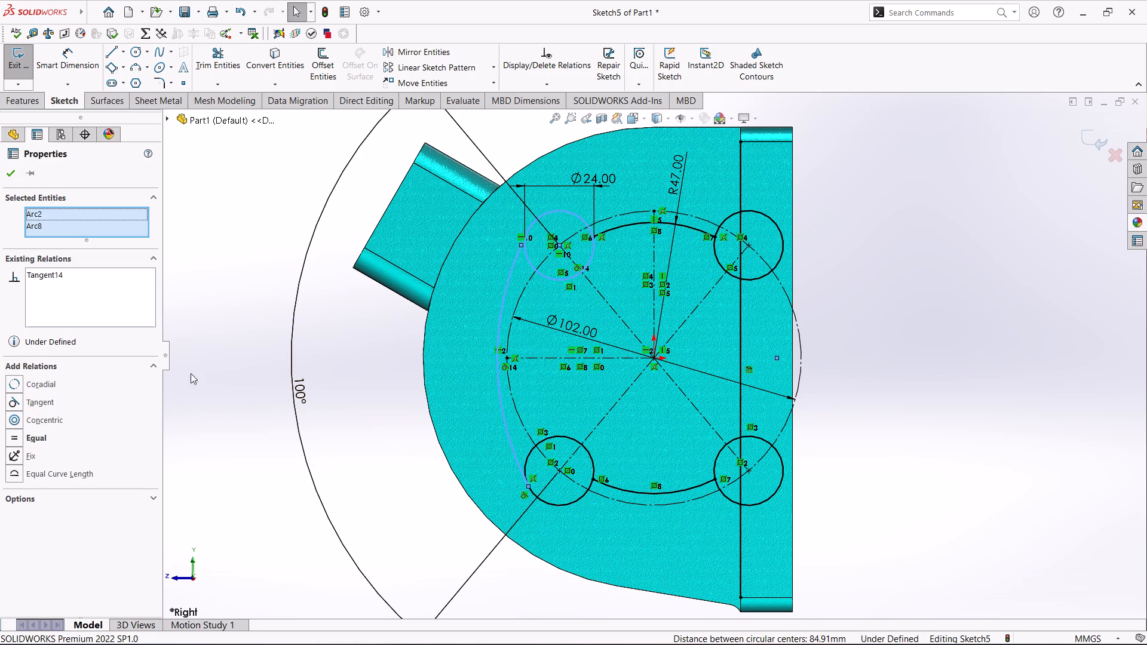
pyautogui.click(197, 312)
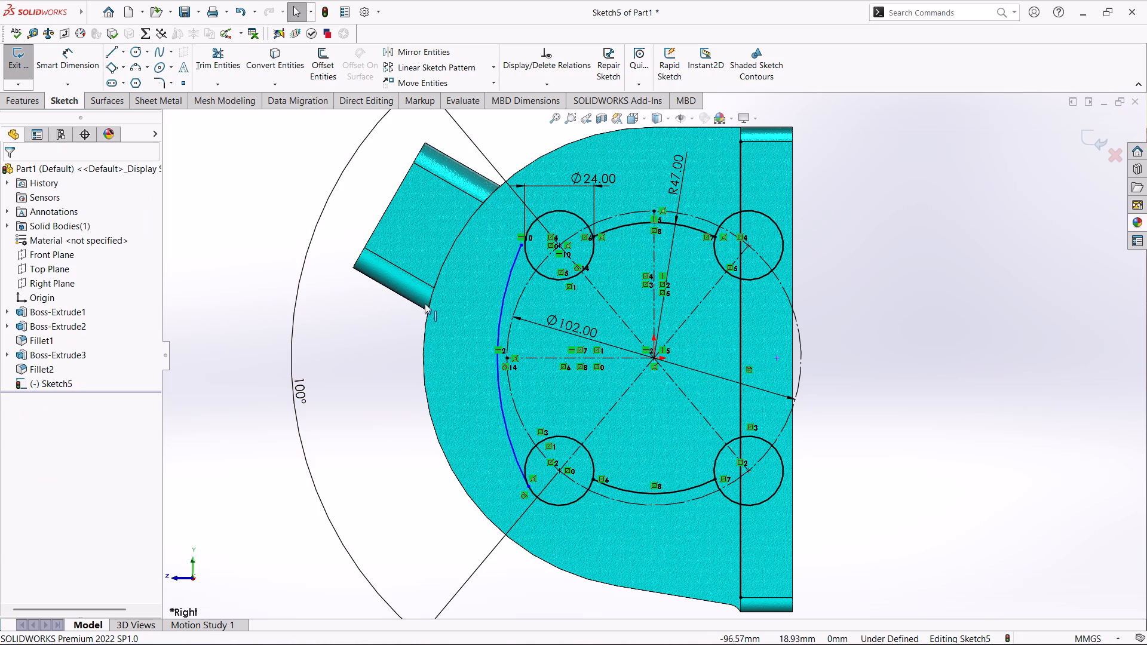
pyautogui.keyDown('ctrl'); pyautogui.click(511, 278); pyautogui.keyUp('ctrl')
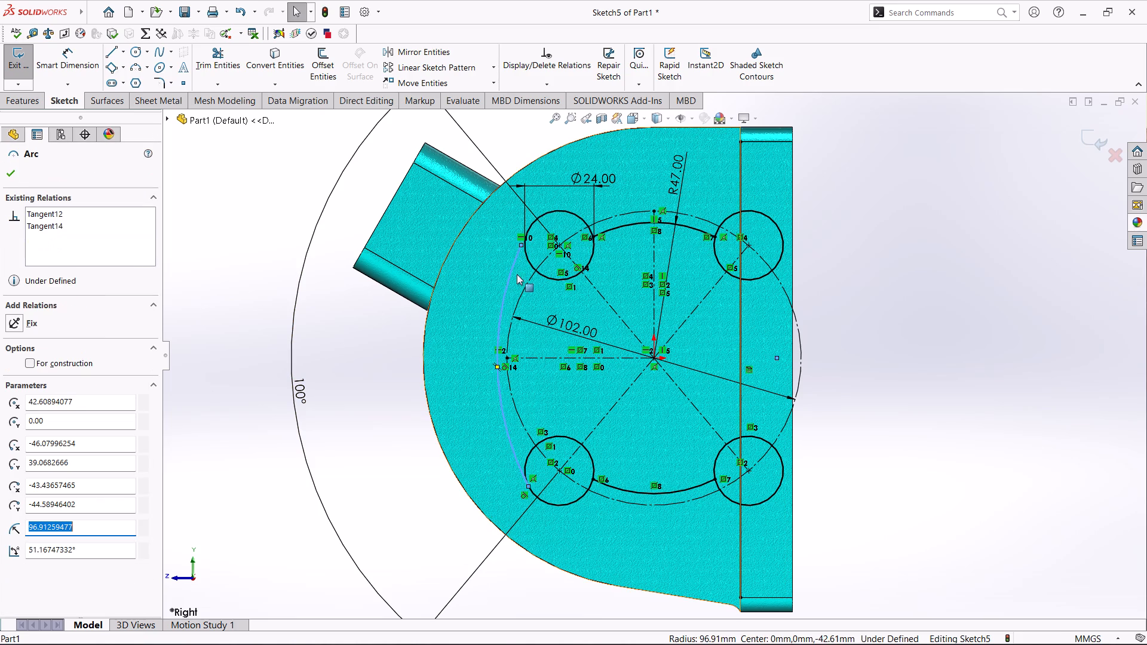
pyautogui.keyDown('ctrl'); pyautogui.click(529, 267); pyautogui.keyUp('ctrl')
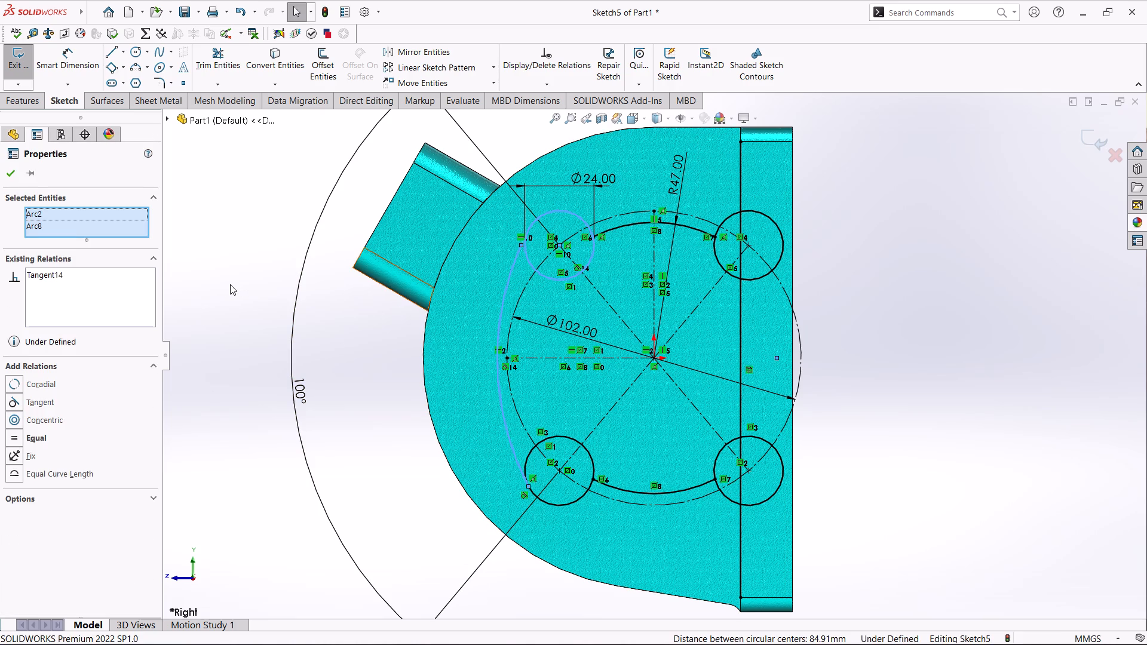
pyautogui.rightClick(229, 286)
pyautogui.click(208, 272)
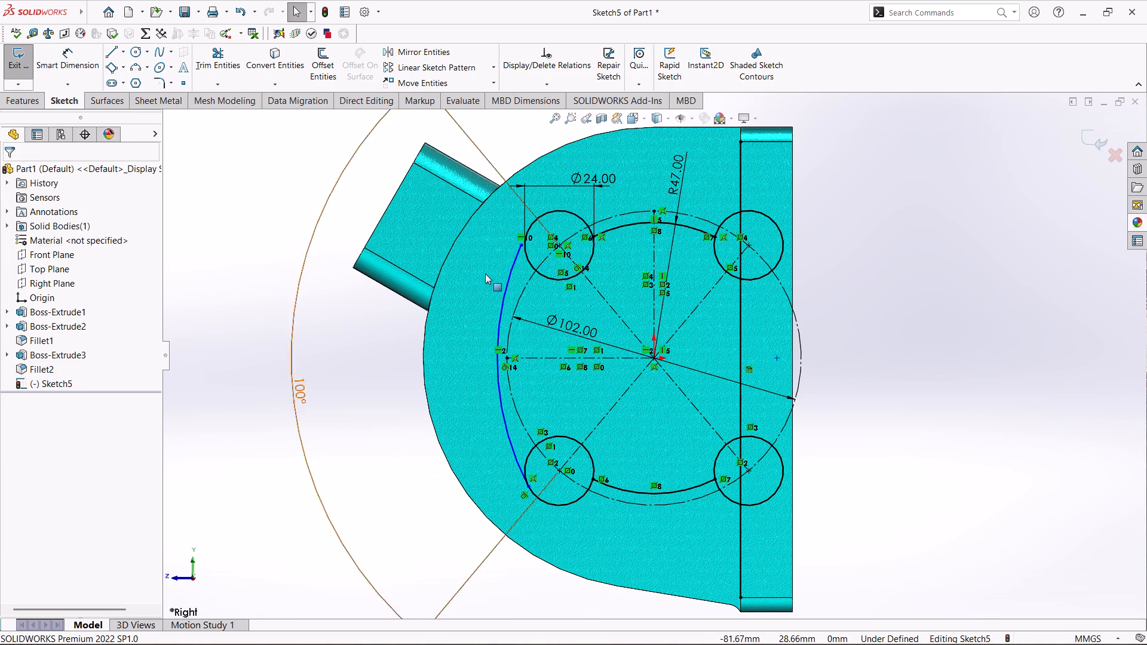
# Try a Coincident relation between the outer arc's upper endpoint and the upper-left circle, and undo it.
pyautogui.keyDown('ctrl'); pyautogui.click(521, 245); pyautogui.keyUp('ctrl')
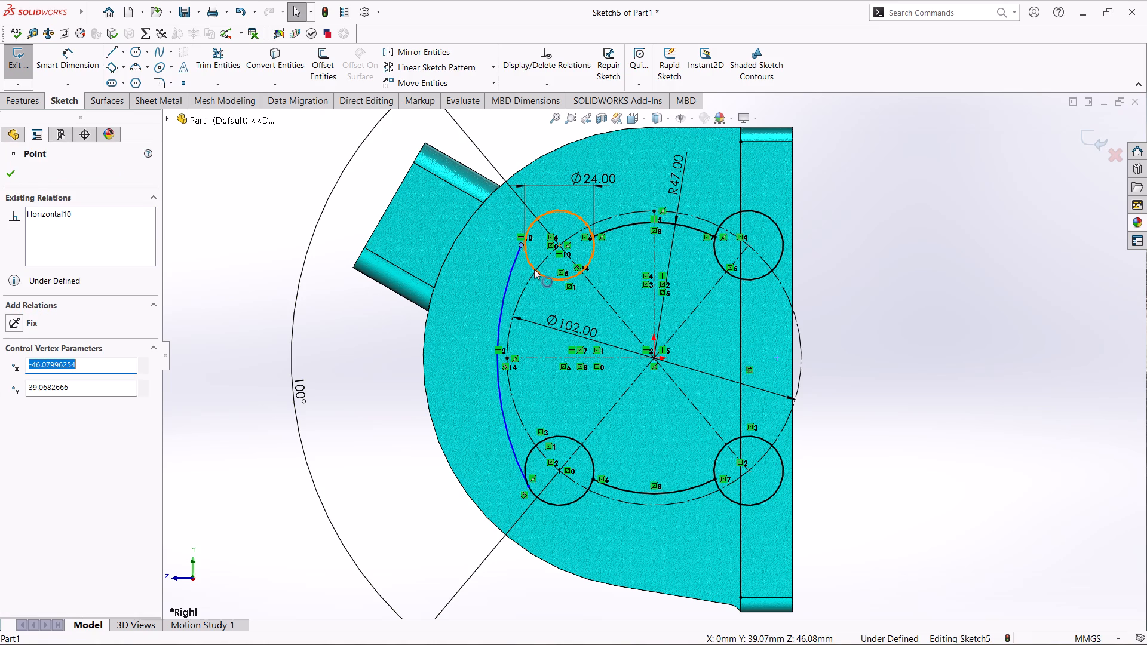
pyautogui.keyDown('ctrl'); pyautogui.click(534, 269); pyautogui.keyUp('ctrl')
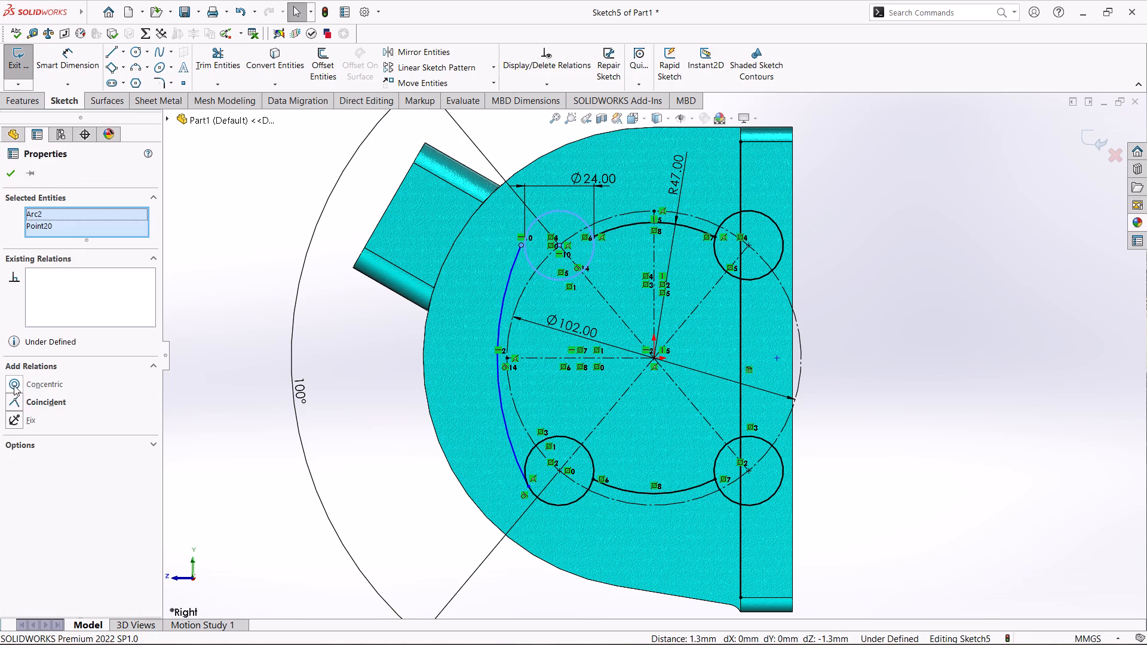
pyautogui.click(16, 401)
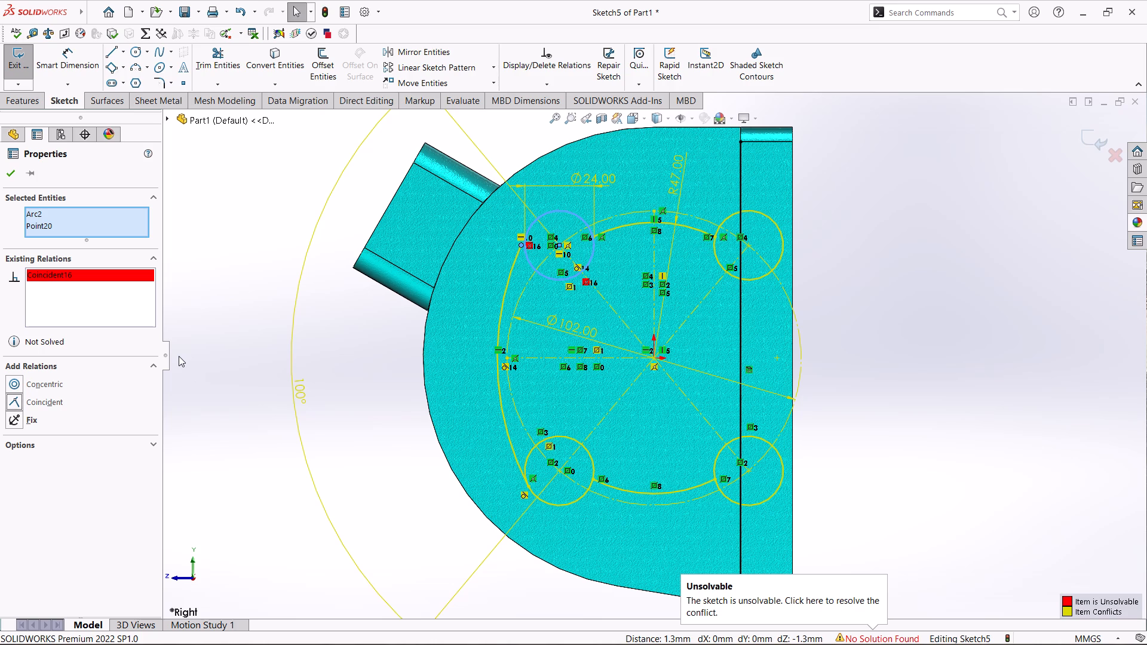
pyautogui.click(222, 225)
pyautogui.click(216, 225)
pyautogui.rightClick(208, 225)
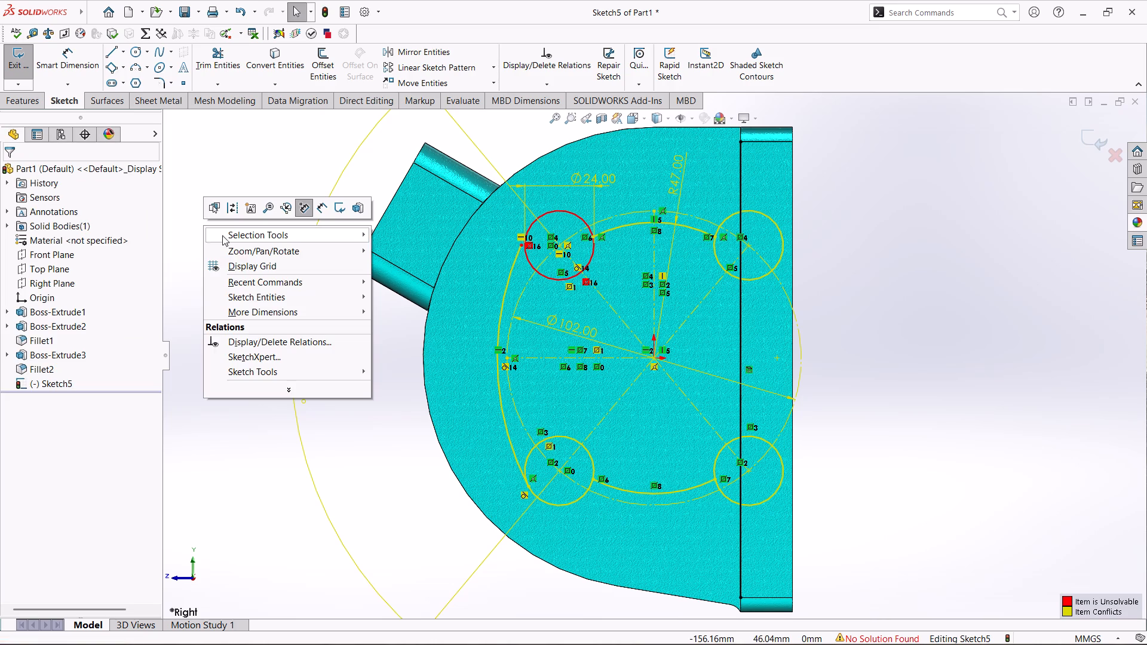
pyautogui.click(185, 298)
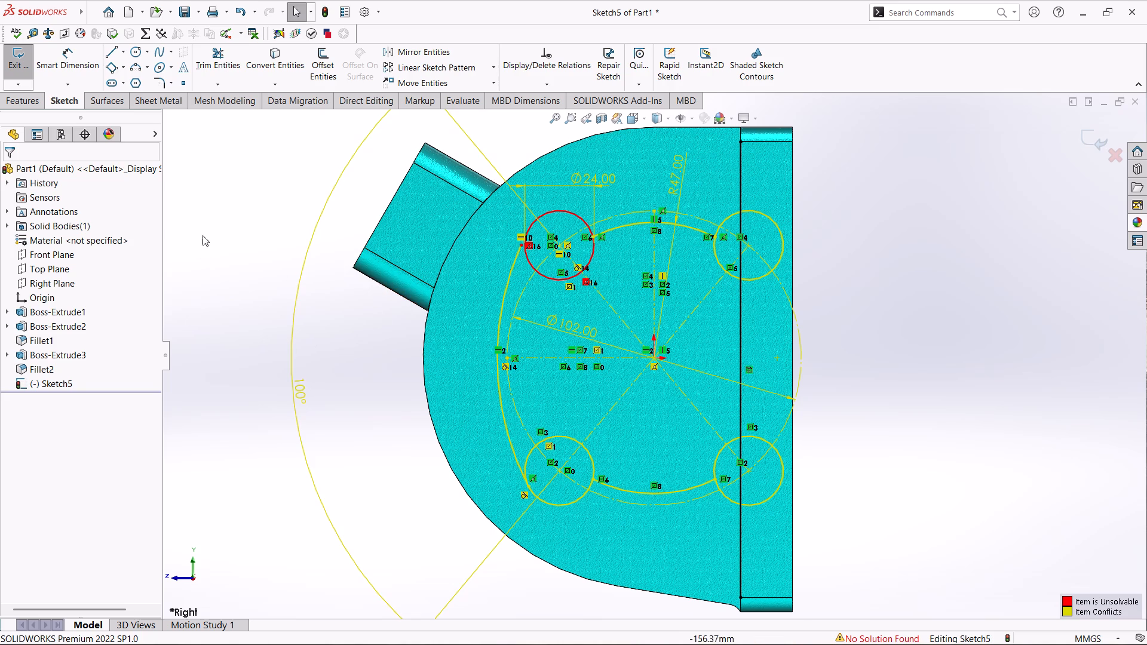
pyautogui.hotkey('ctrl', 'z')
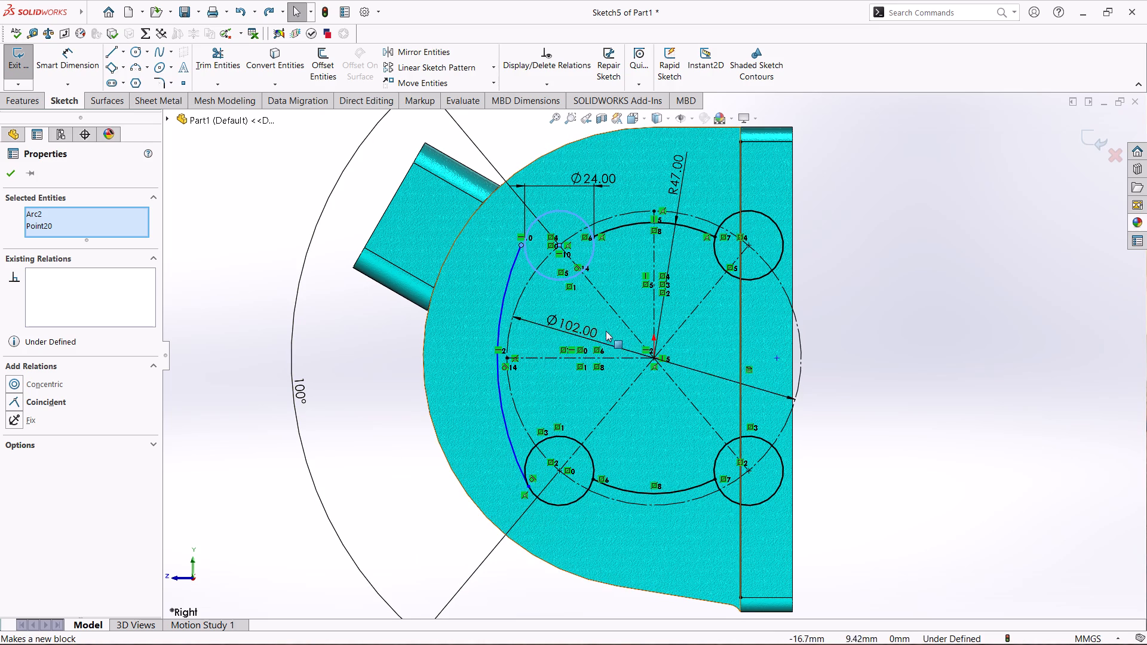
# Delete the outer arc that spans the upper-left and lower-left circles.
pyautogui.click(584, 449)
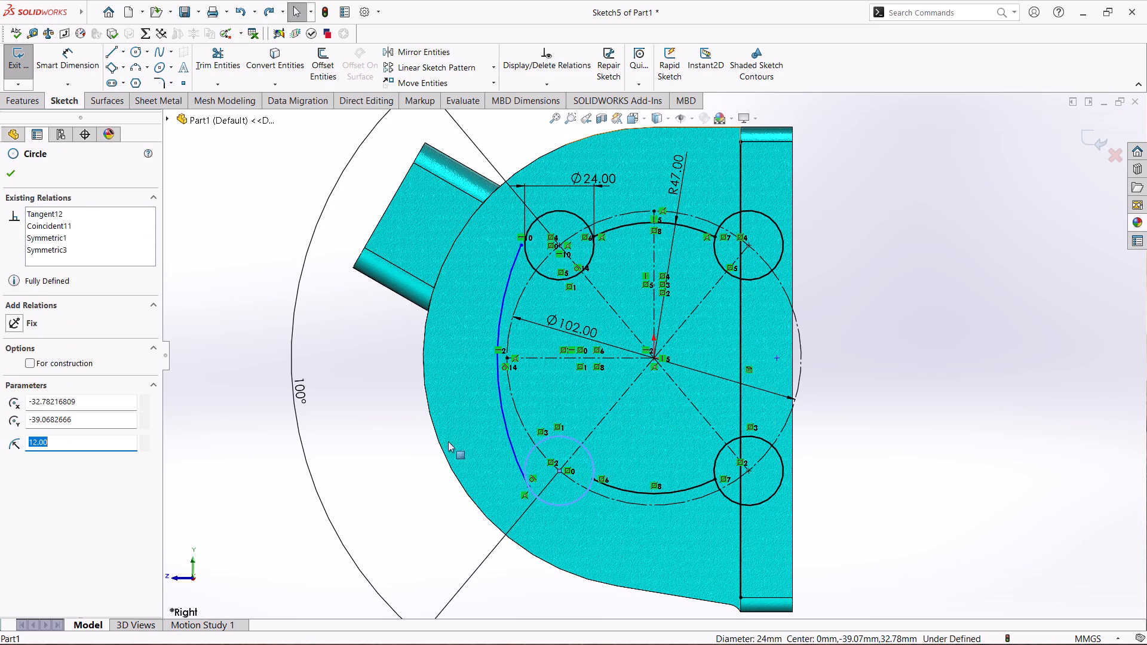
pyautogui.click(5, 173)
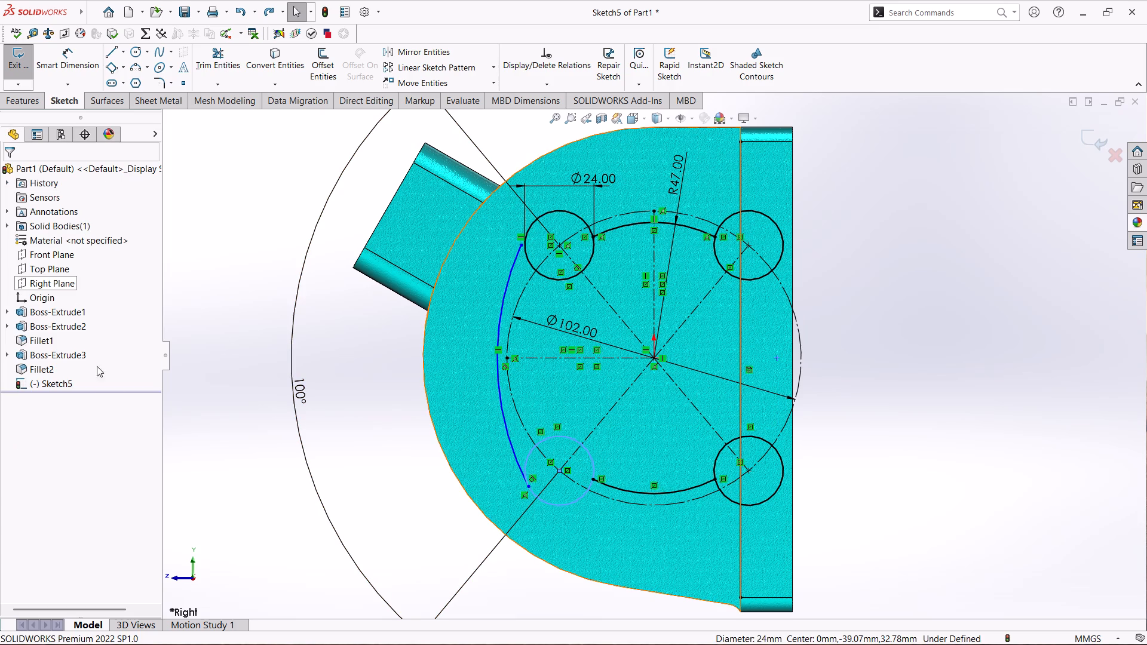
pyautogui.click(496, 337)
pyautogui.rightClick(496, 337)
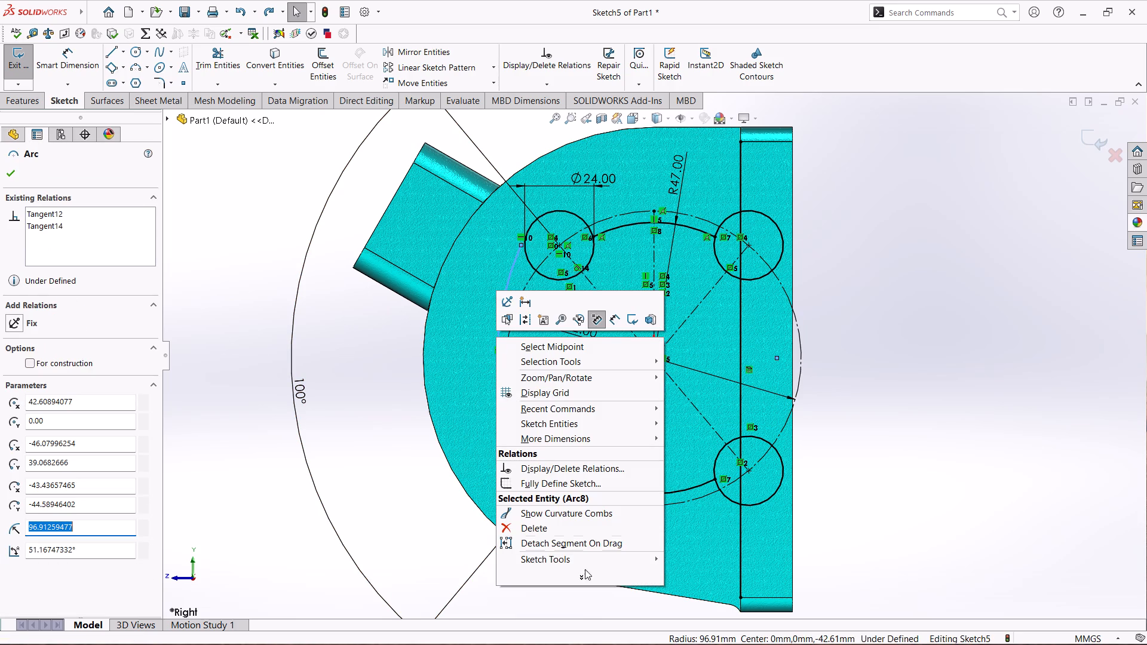
pyautogui.click(563, 527)
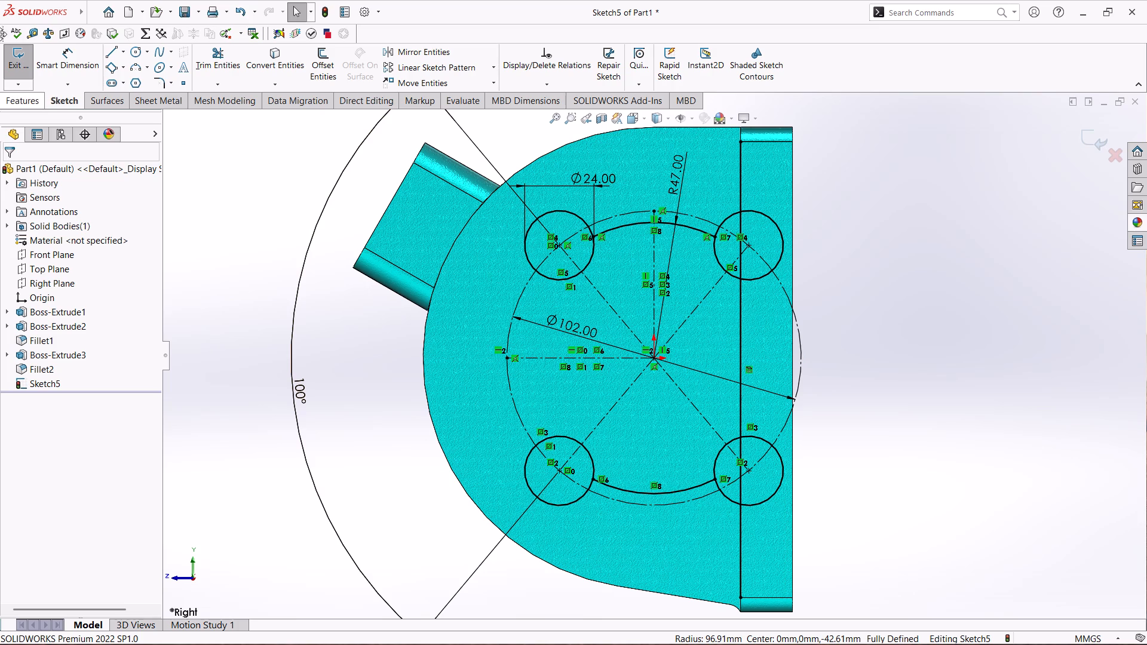
# Sketch a 3 Point Arc from the lower-left circle to the upper-left circle, bulging outward with a radius of about 76 mm.
pyautogui.click(149, 69)
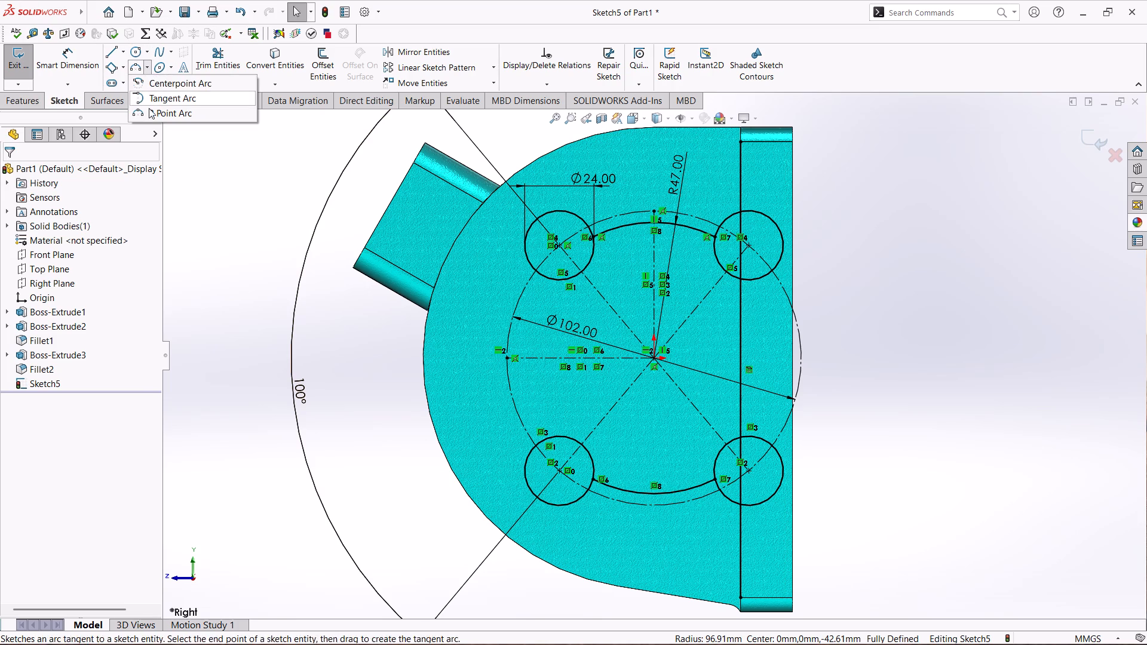
pyautogui.click(149, 110)
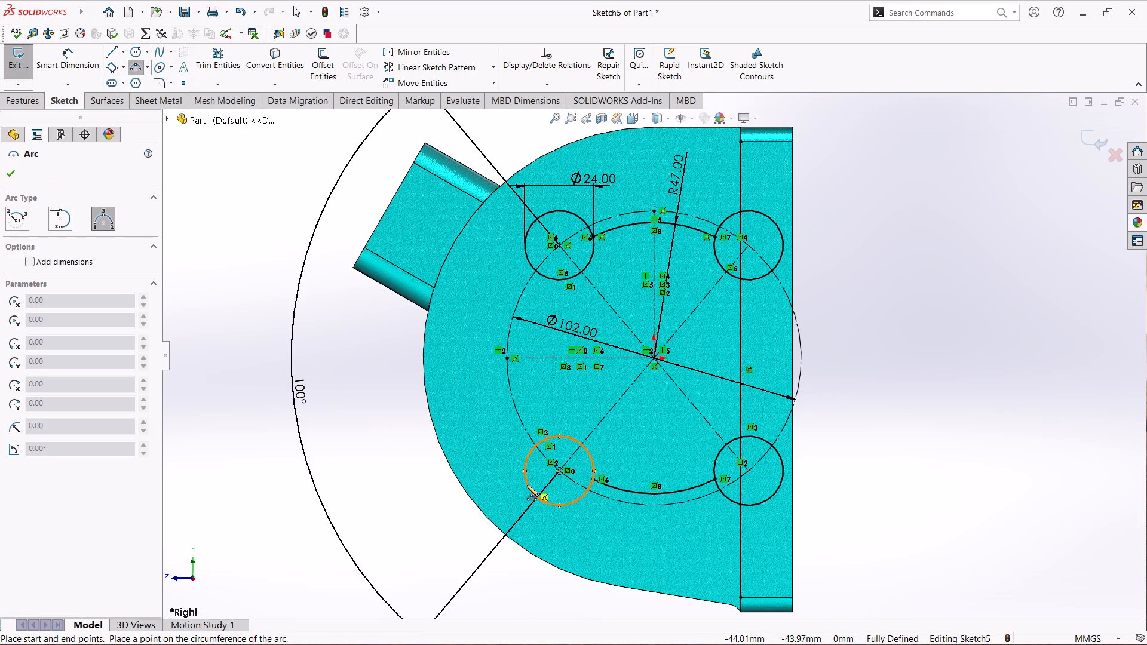
pyautogui.click(525, 479)
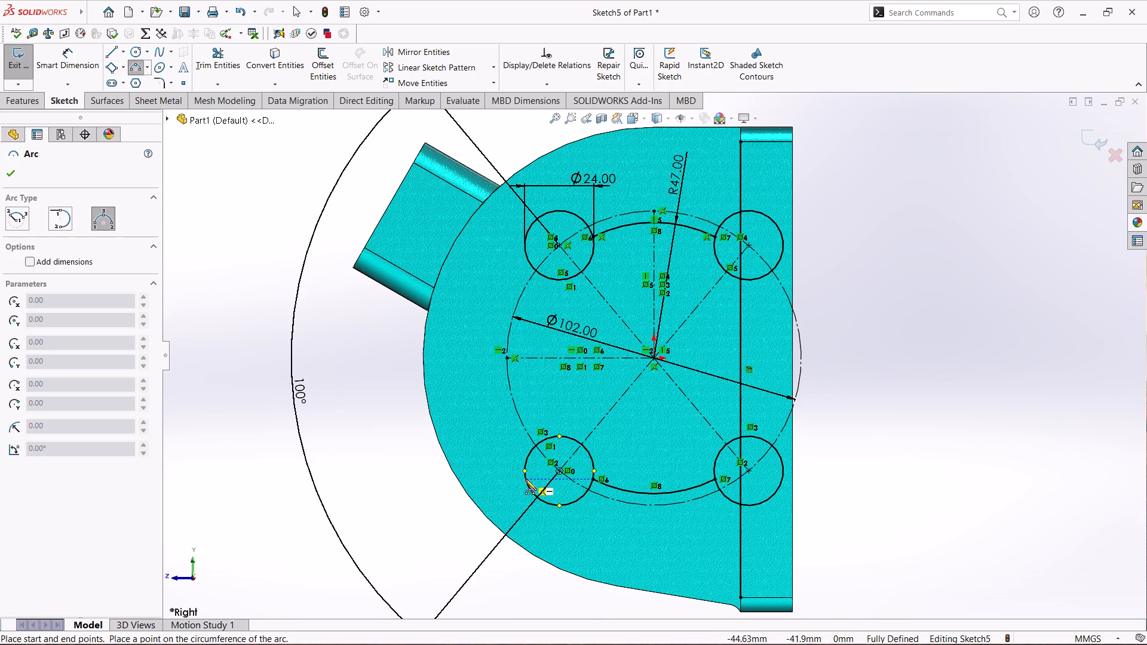
pyautogui.click(526, 256)
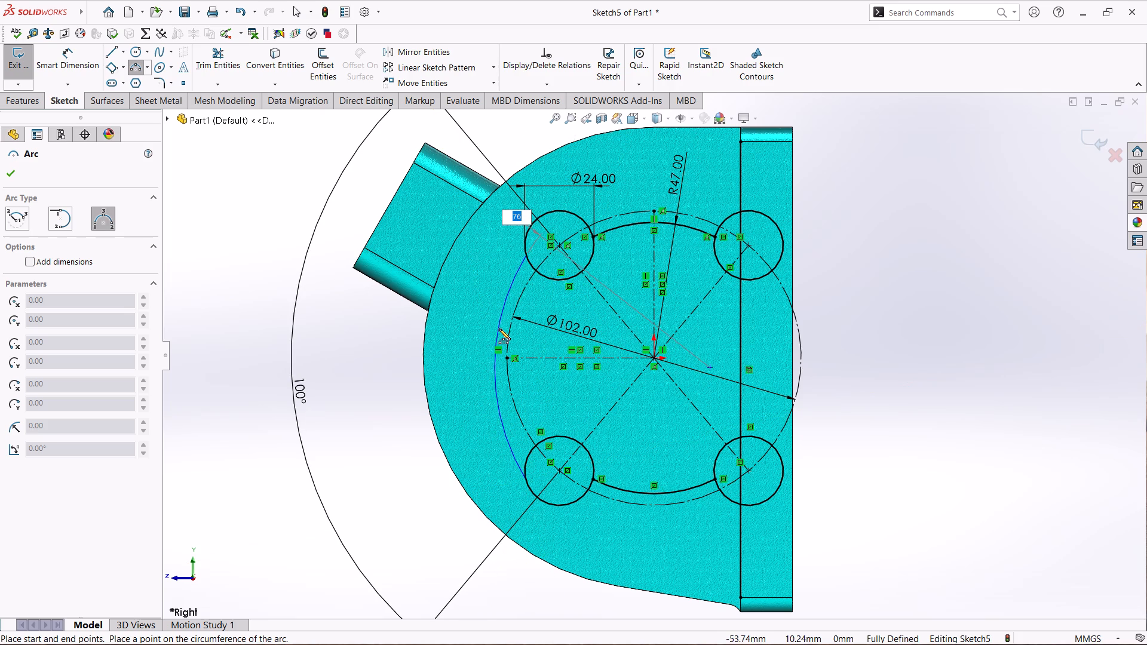
pyautogui.click(499, 328)
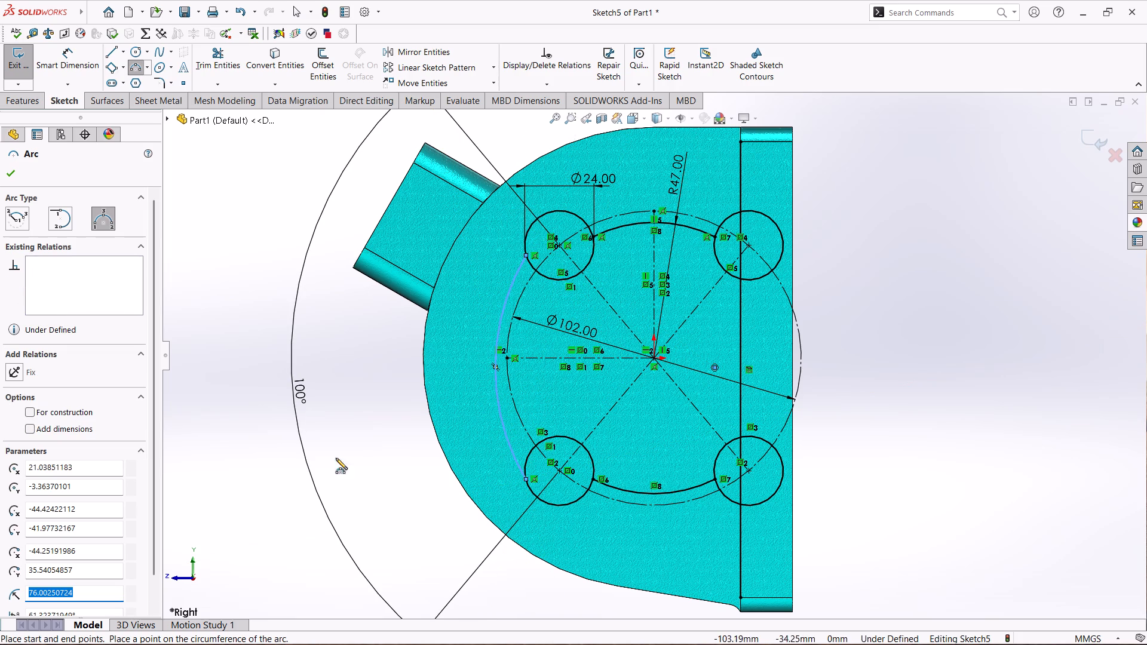
pyautogui.click(14, 177)
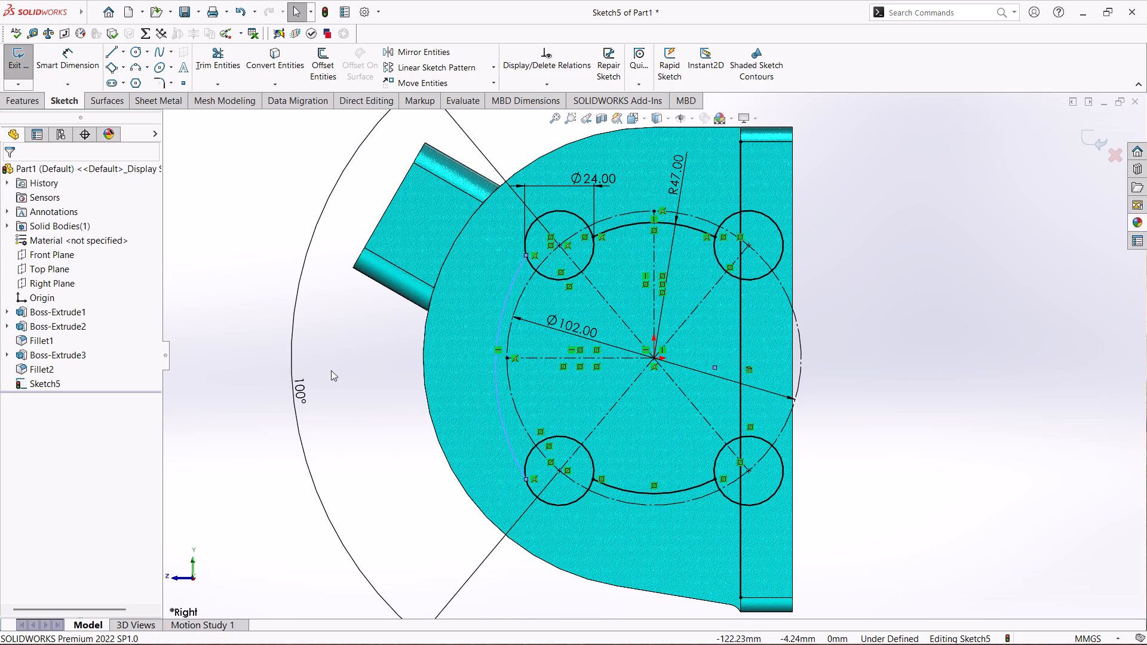
# Add a Tangent relation between the new outer arc and the lower-left circle.
pyautogui.keyDown('ctrl'); pyautogui.click(530, 454); pyautogui.keyUp('ctrl')
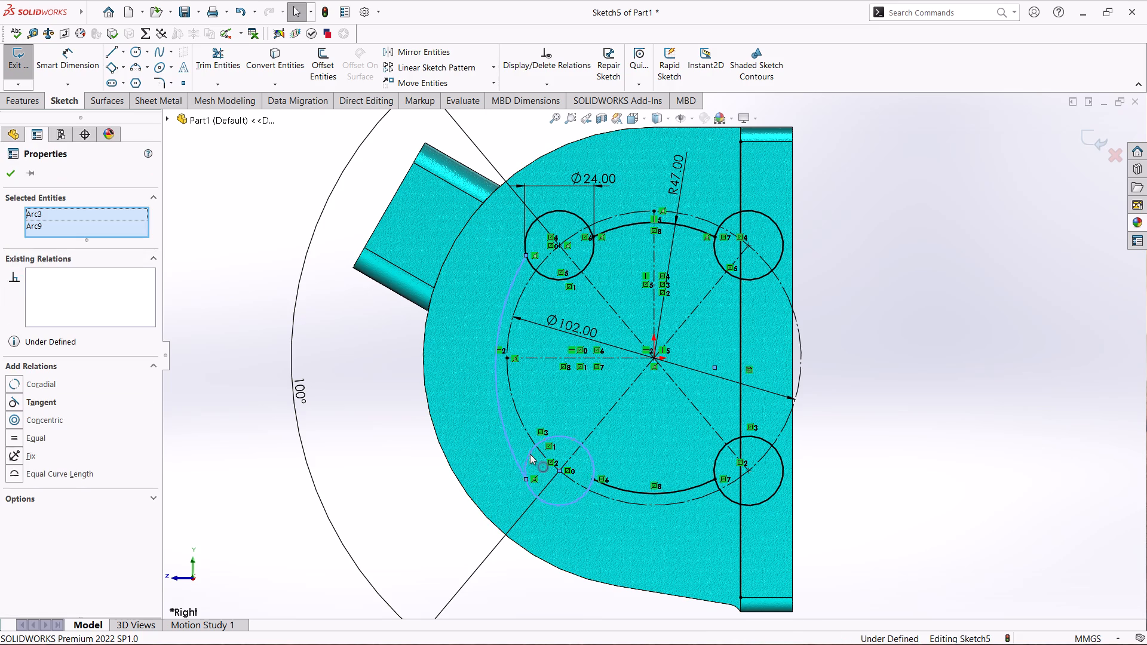
pyautogui.click(384, 424)
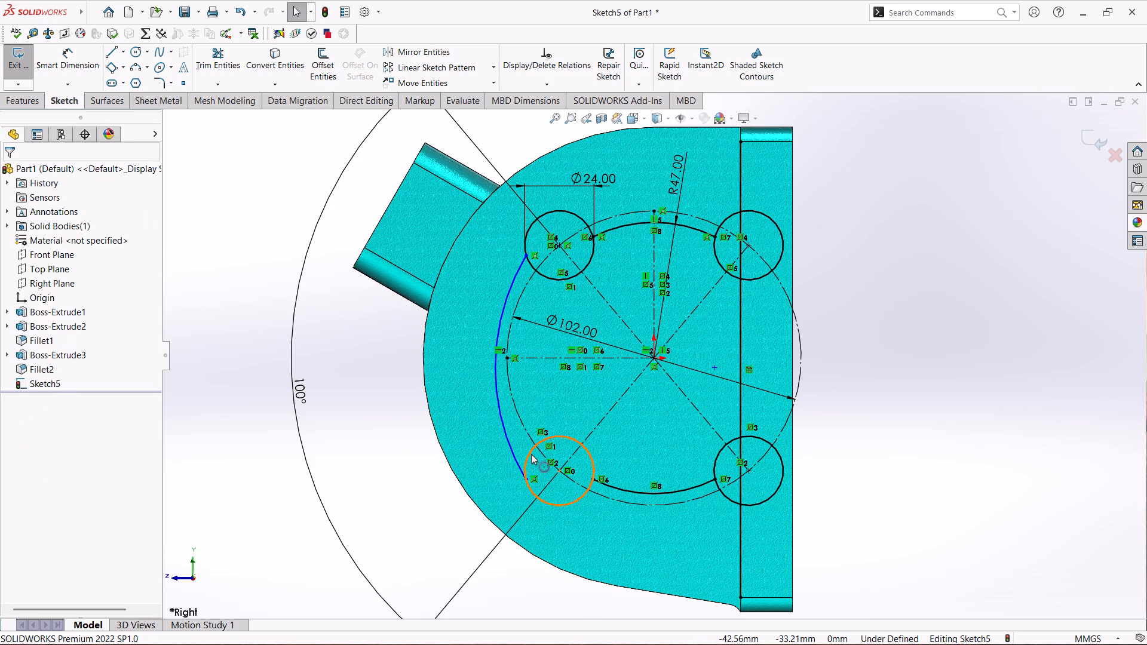
pyautogui.keyDown('ctrl'); pyautogui.click(531, 454); pyautogui.keyUp('ctrl')
pyautogui.keyDown('ctrl'); pyautogui.click(511, 449); pyautogui.keyUp('ctrl')
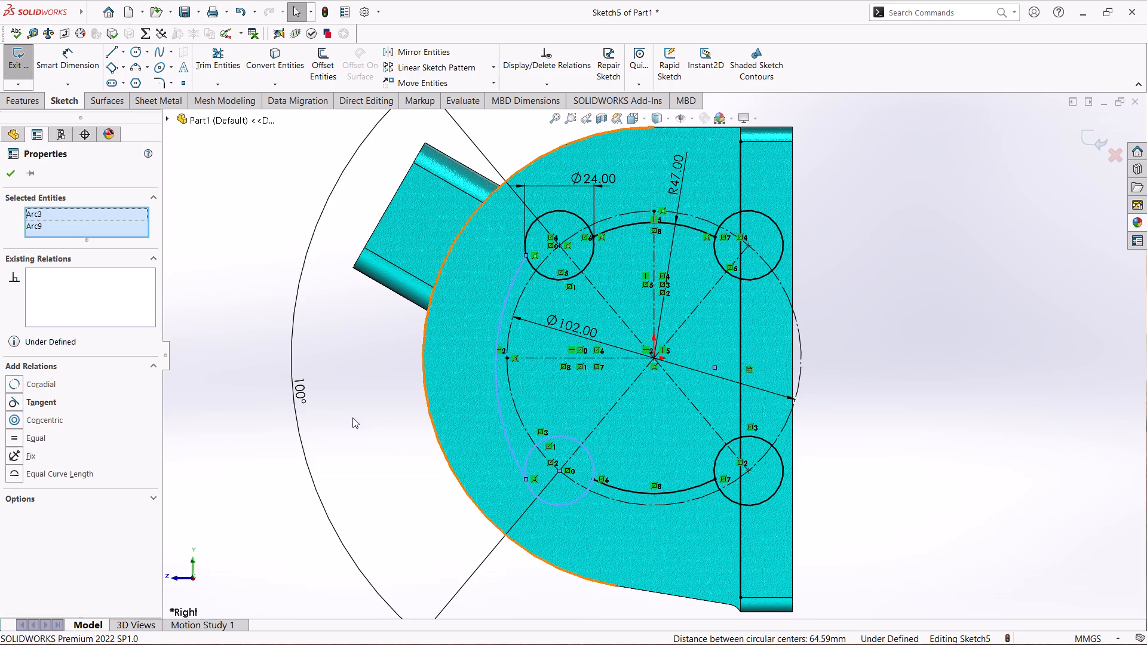
pyautogui.click(13, 406)
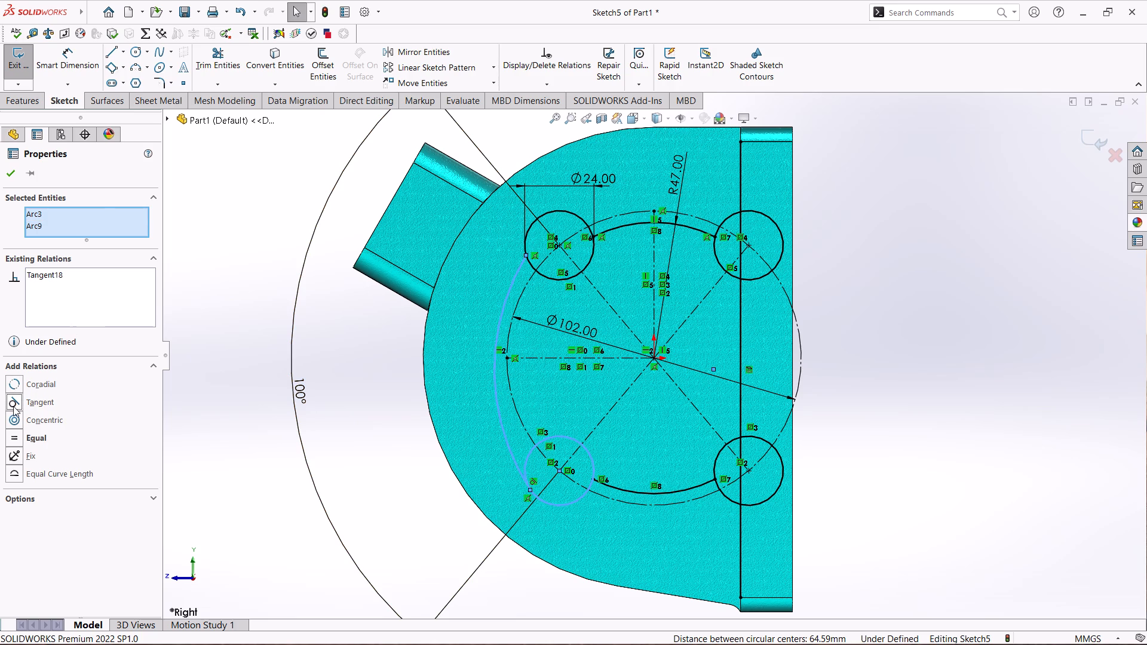
# Add a Tangent relation between the outer arc and the upper-left 24 mm circle.
pyautogui.click(221, 265)
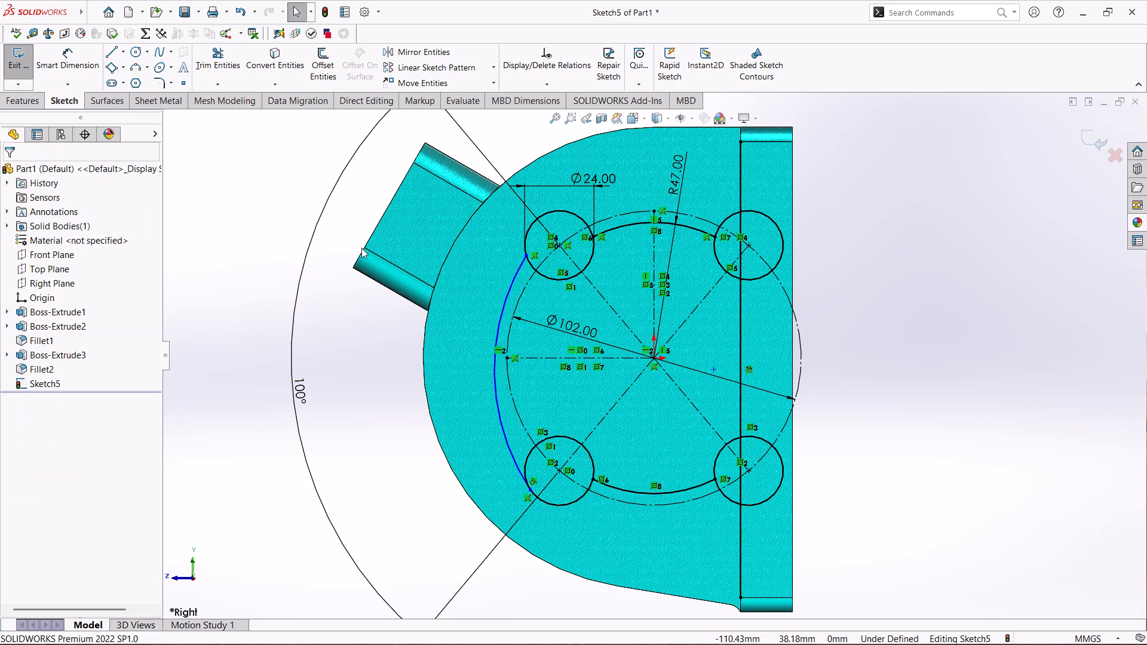
pyautogui.keyDown('ctrl'); pyautogui.click(525, 244); pyautogui.keyUp('ctrl')
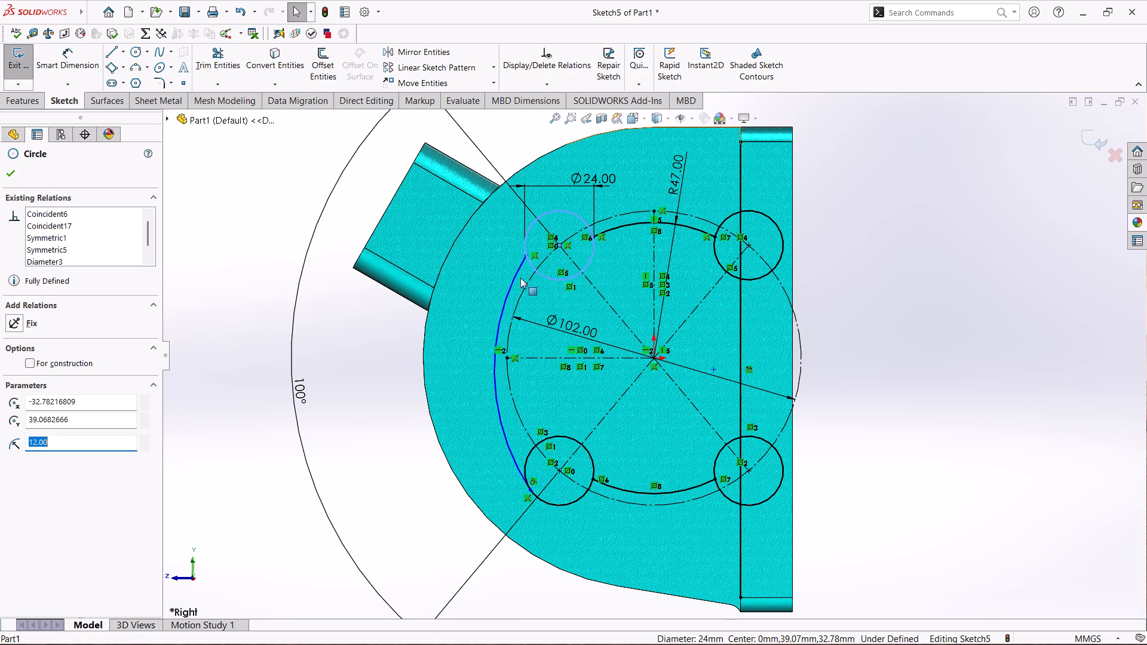
pyautogui.keyDown('ctrl'); pyautogui.click(513, 281); pyautogui.keyUp('ctrl')
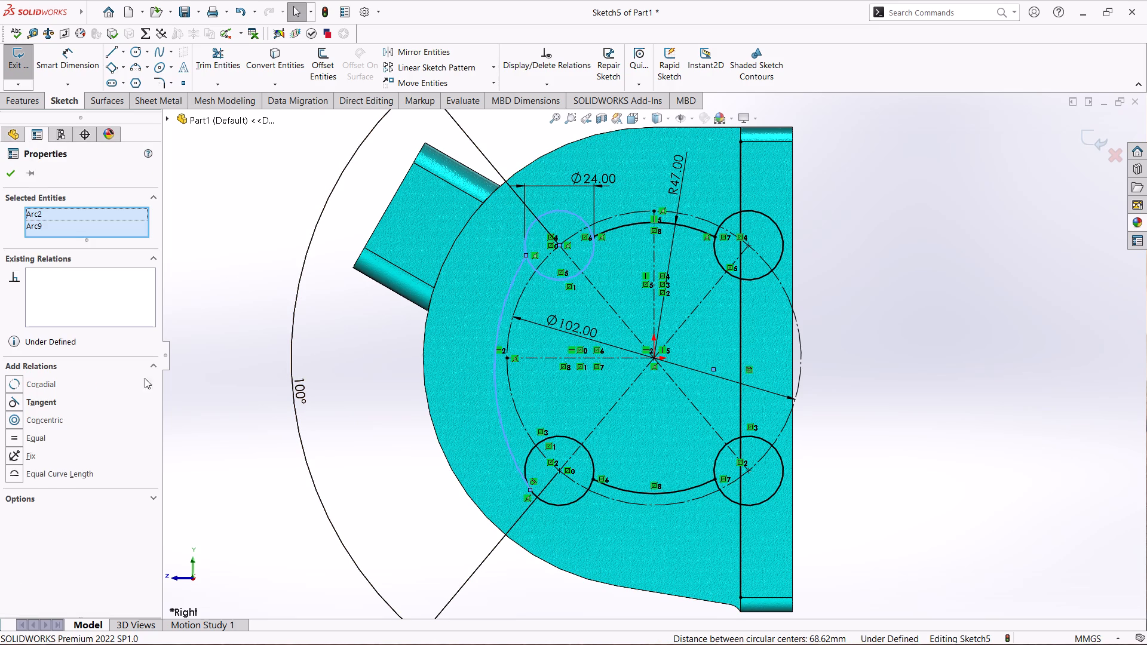
pyautogui.click(12, 402)
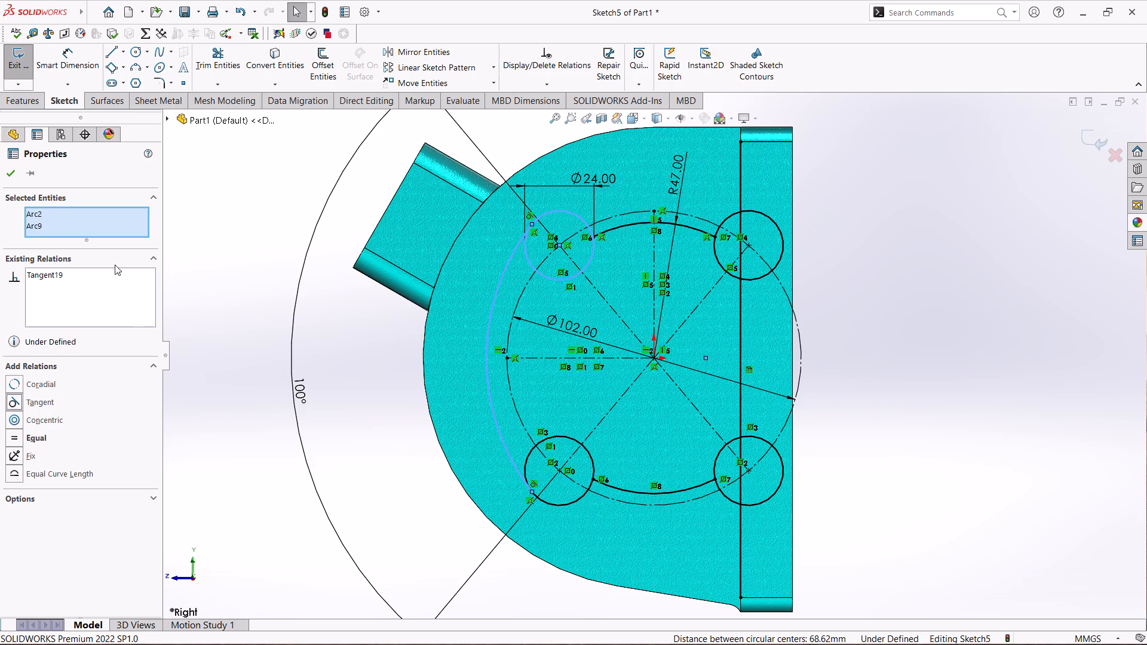
pyautogui.click(10, 176)
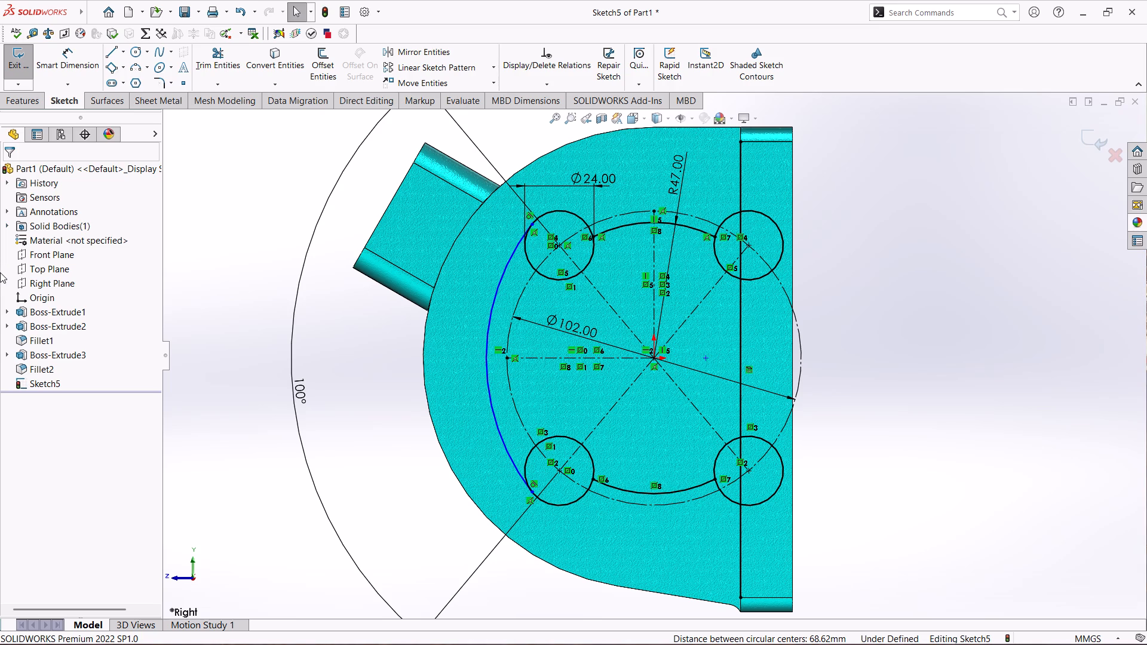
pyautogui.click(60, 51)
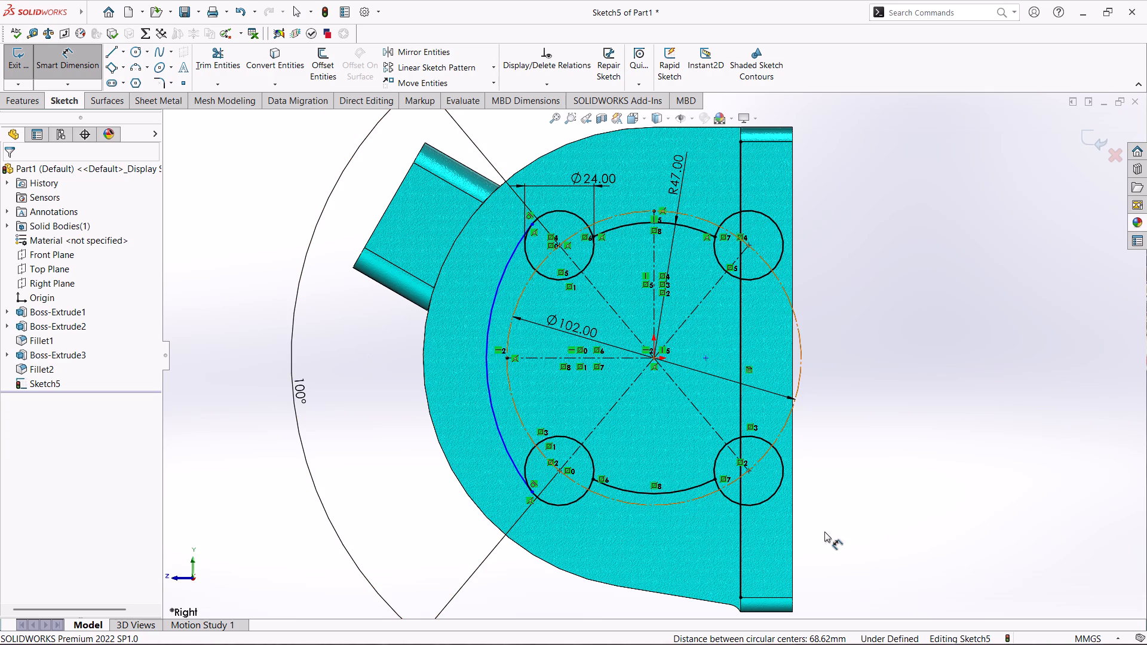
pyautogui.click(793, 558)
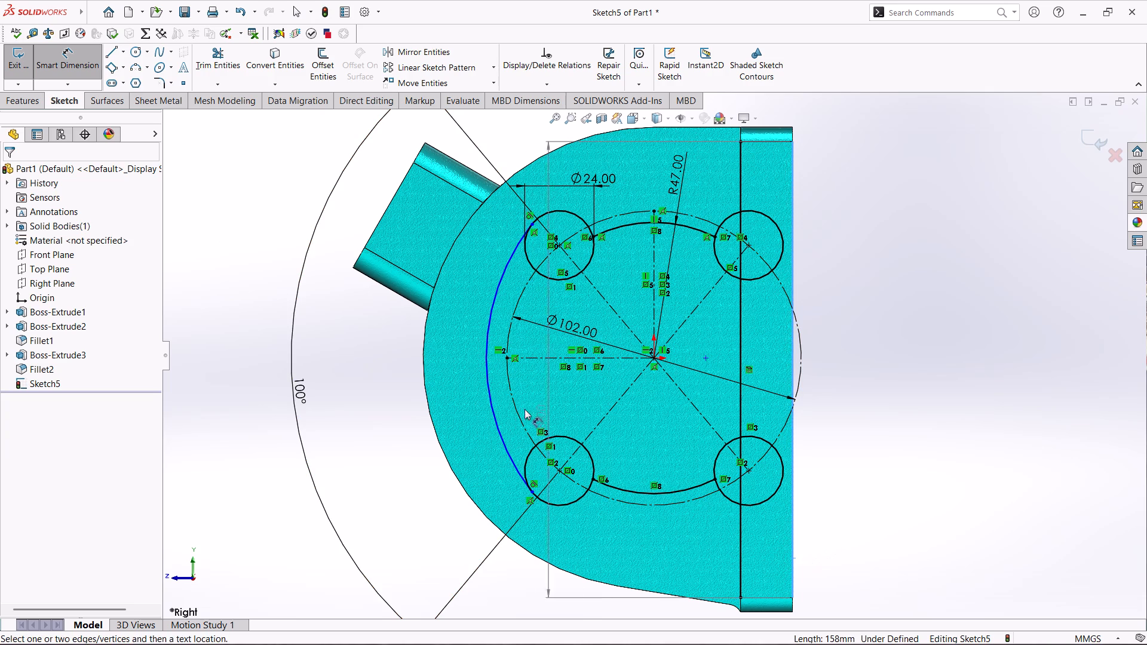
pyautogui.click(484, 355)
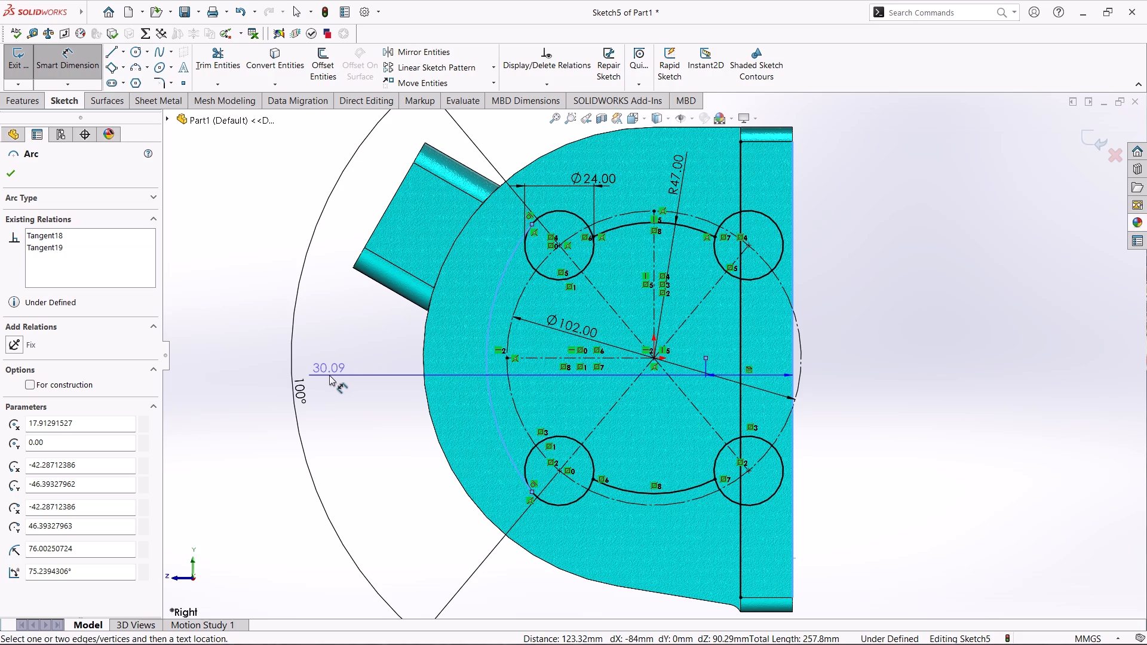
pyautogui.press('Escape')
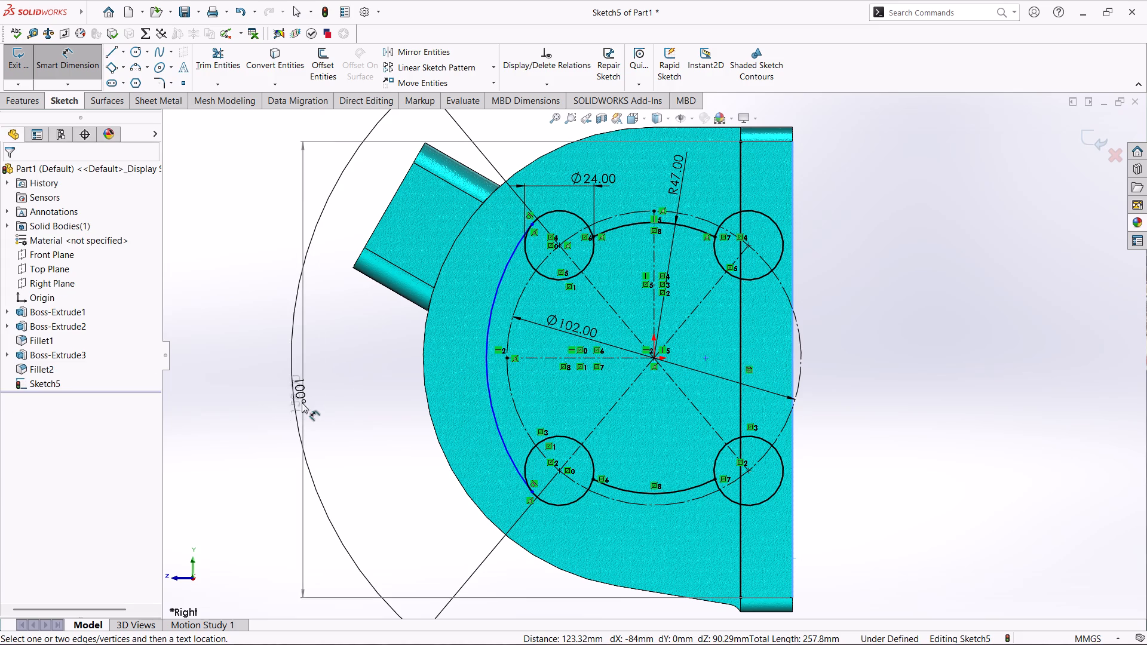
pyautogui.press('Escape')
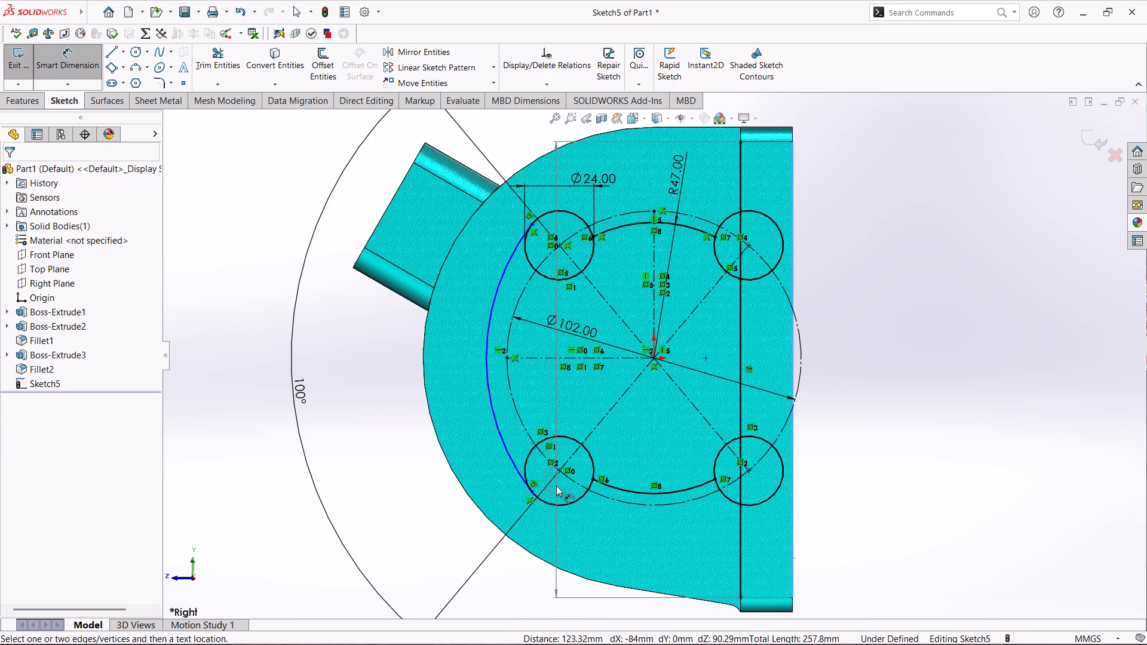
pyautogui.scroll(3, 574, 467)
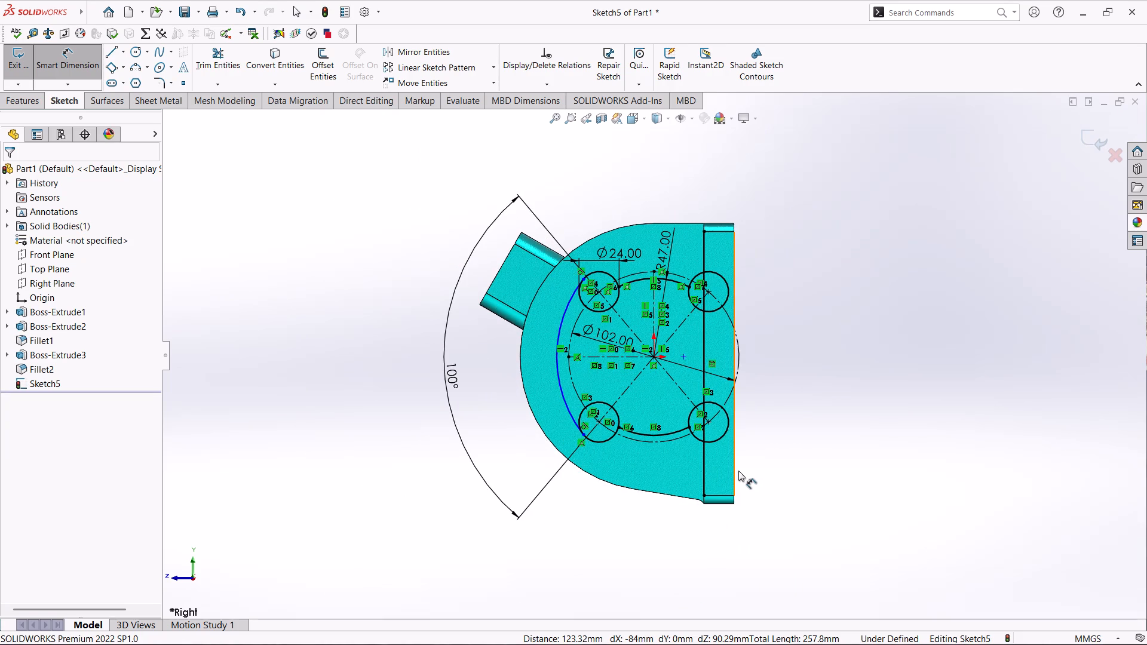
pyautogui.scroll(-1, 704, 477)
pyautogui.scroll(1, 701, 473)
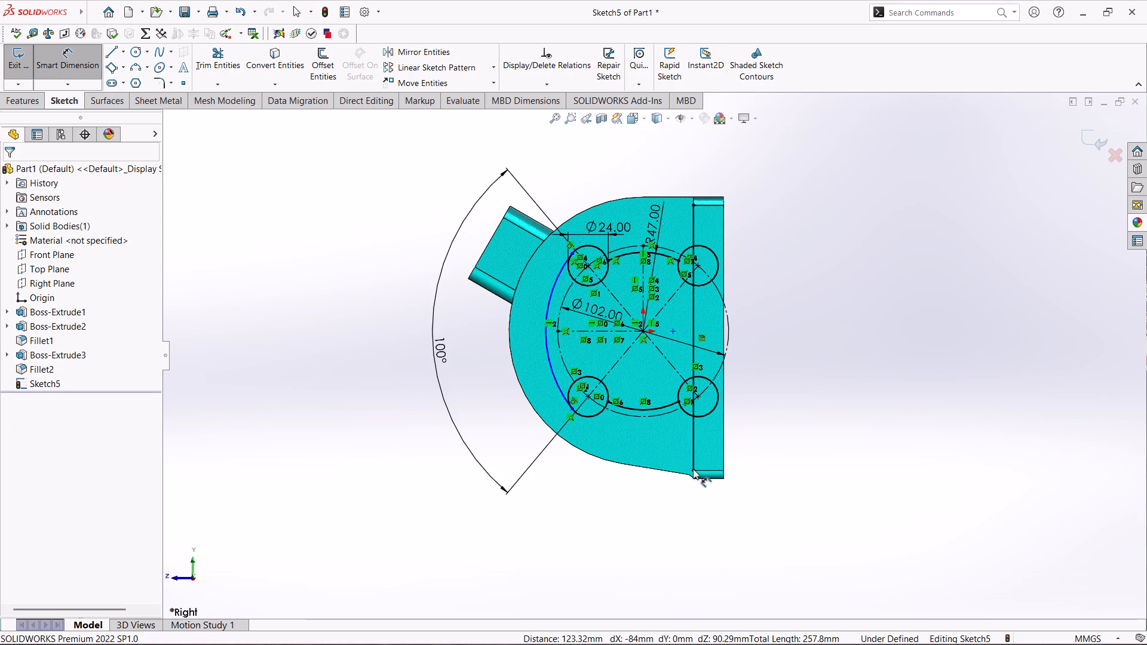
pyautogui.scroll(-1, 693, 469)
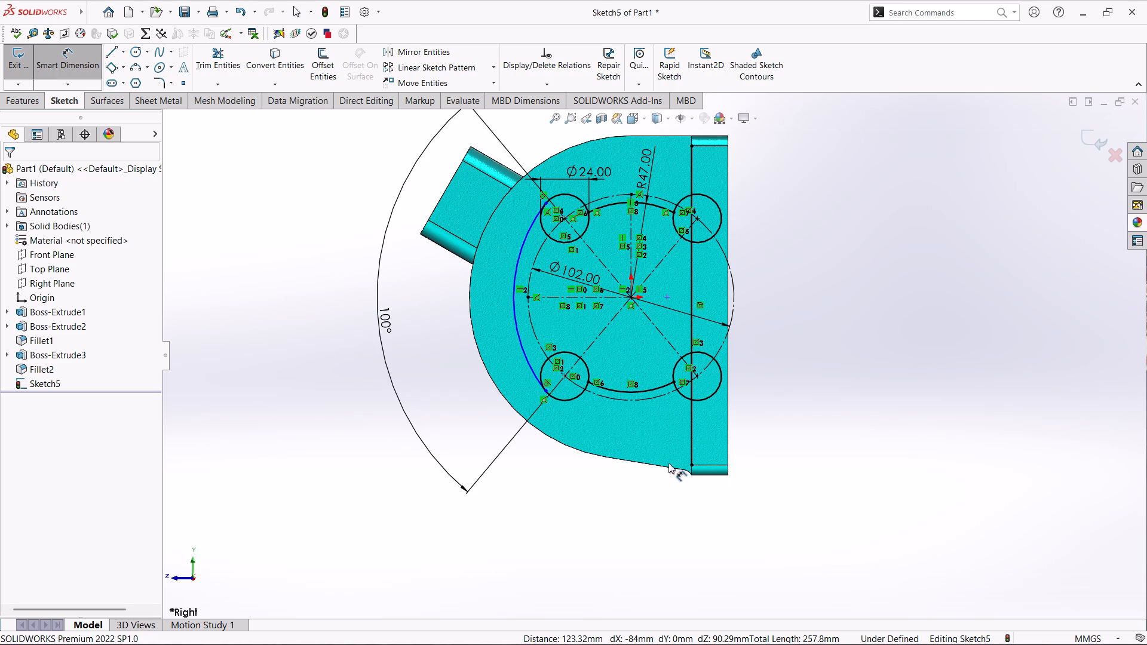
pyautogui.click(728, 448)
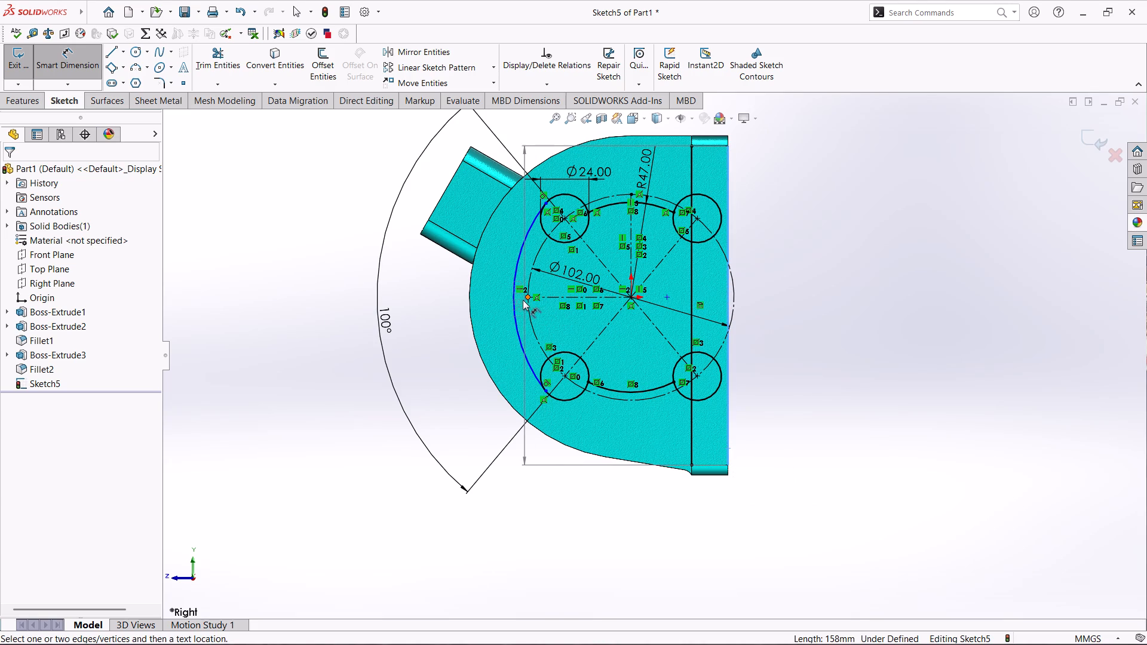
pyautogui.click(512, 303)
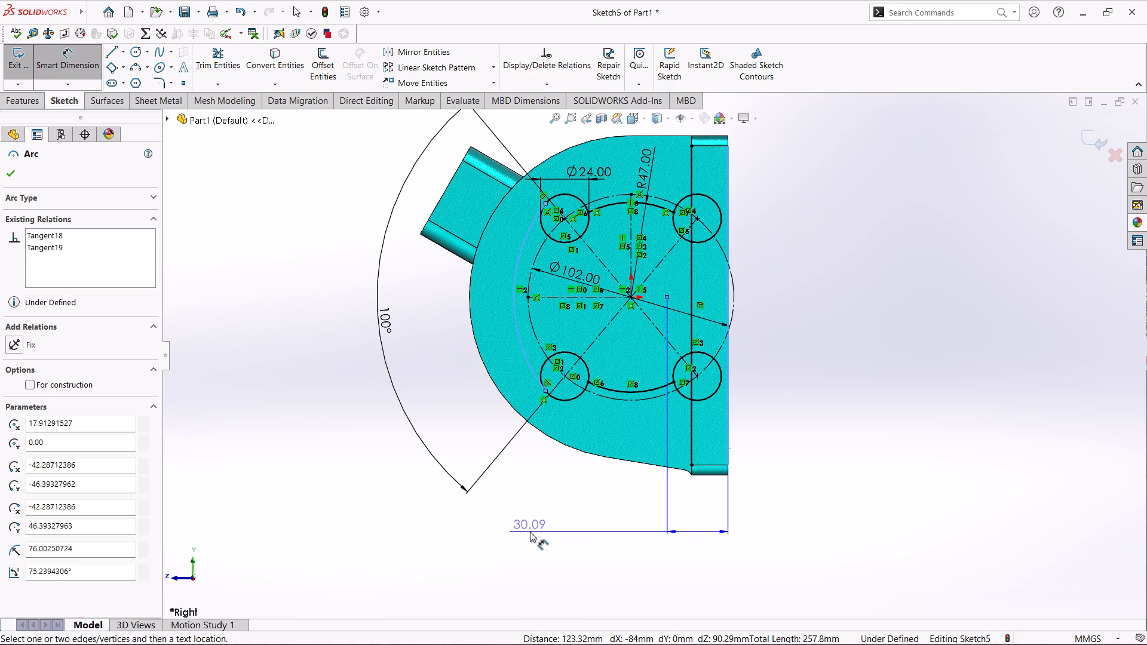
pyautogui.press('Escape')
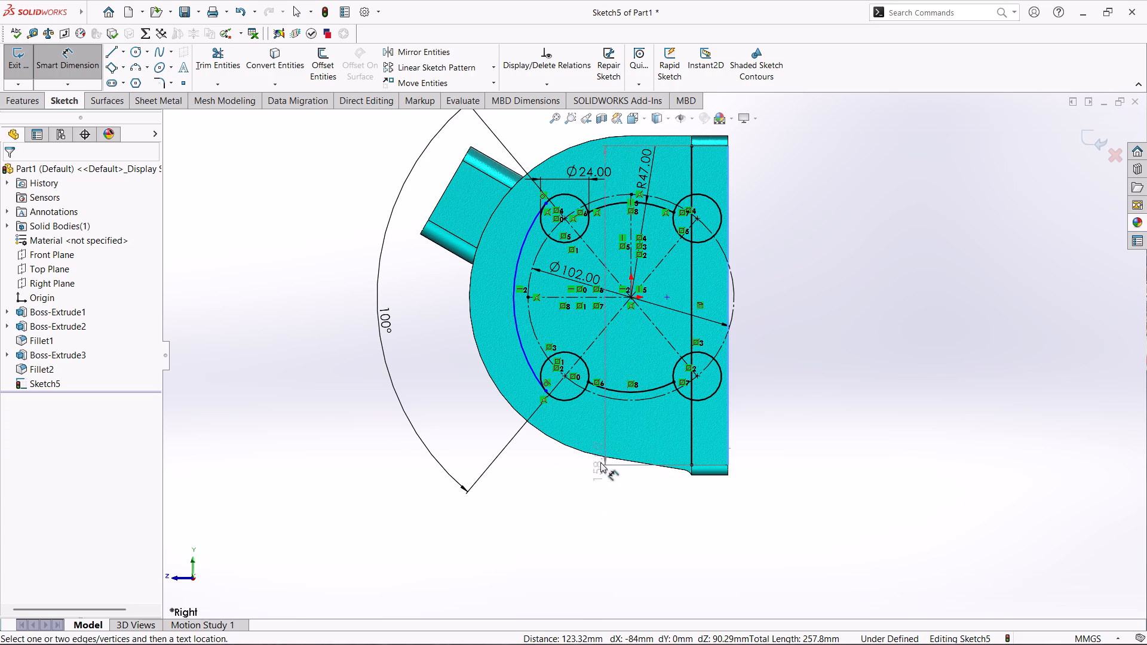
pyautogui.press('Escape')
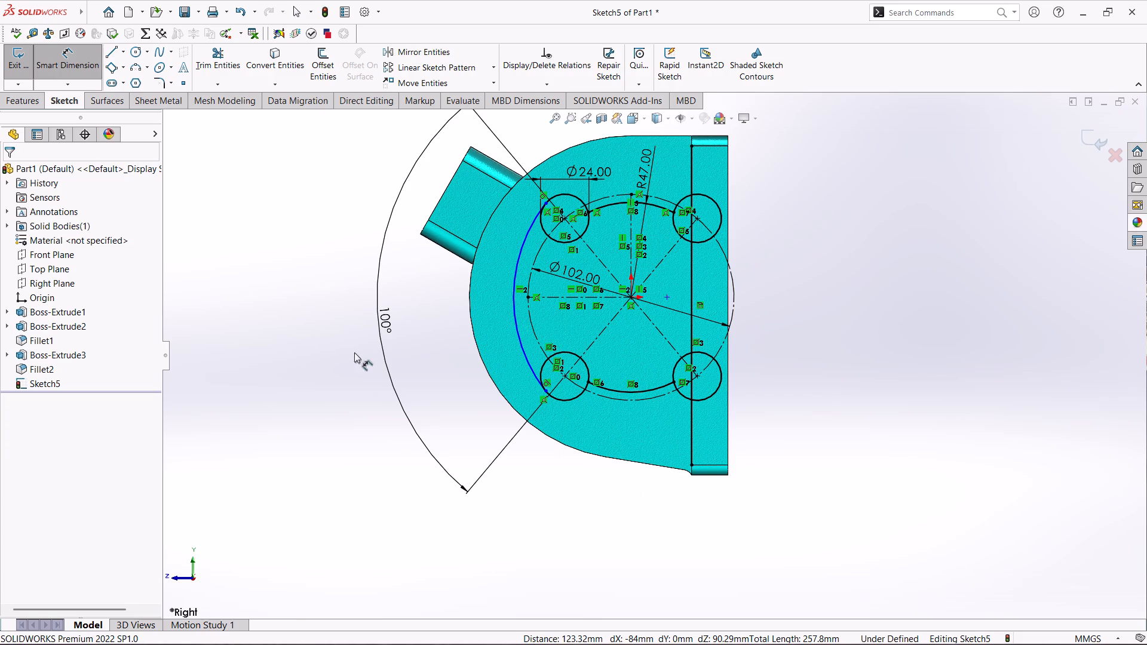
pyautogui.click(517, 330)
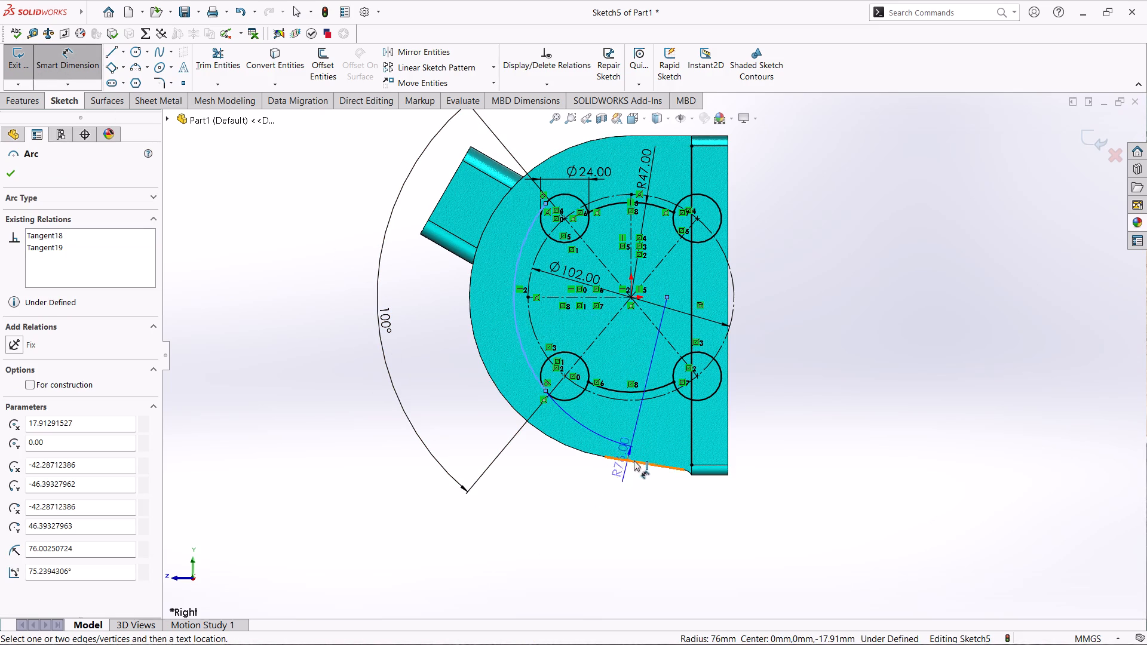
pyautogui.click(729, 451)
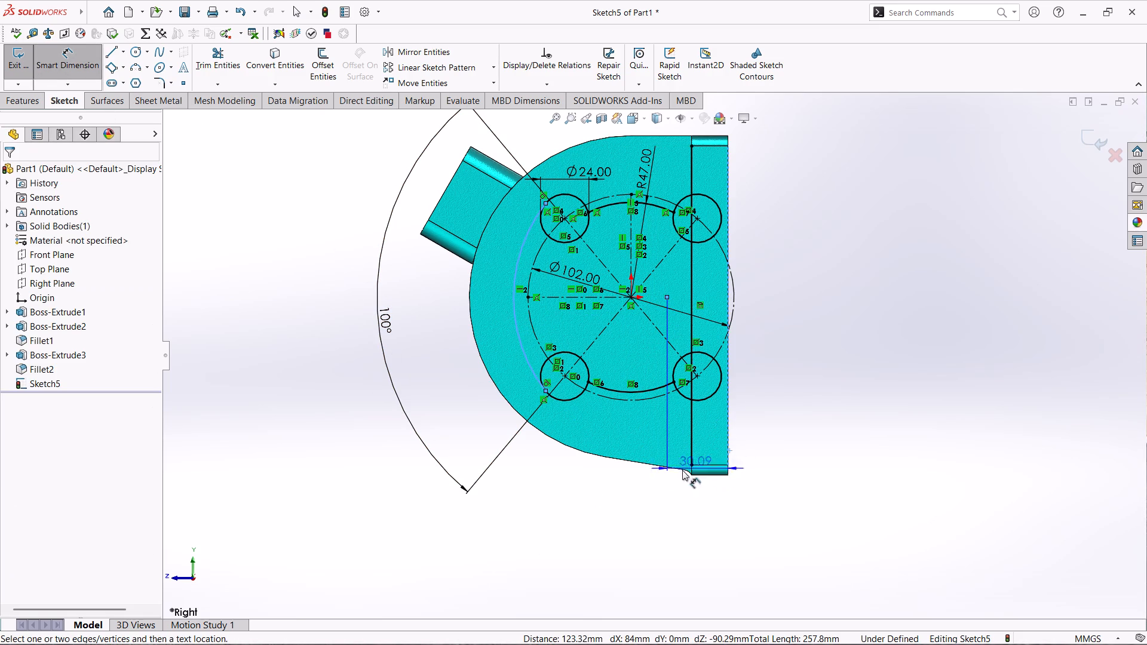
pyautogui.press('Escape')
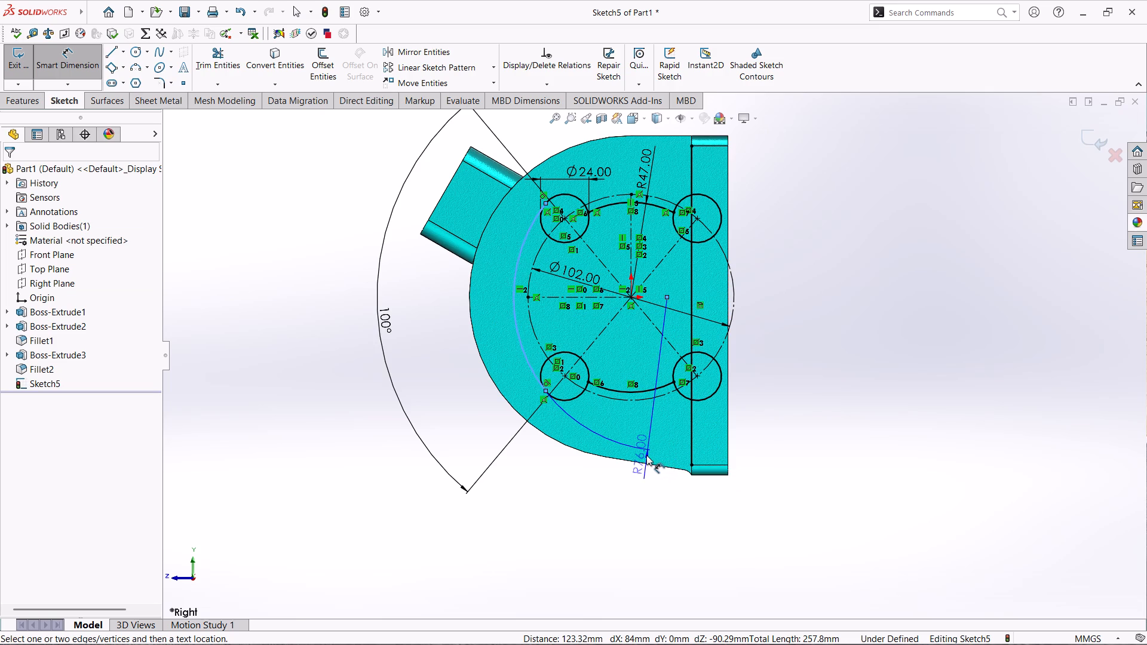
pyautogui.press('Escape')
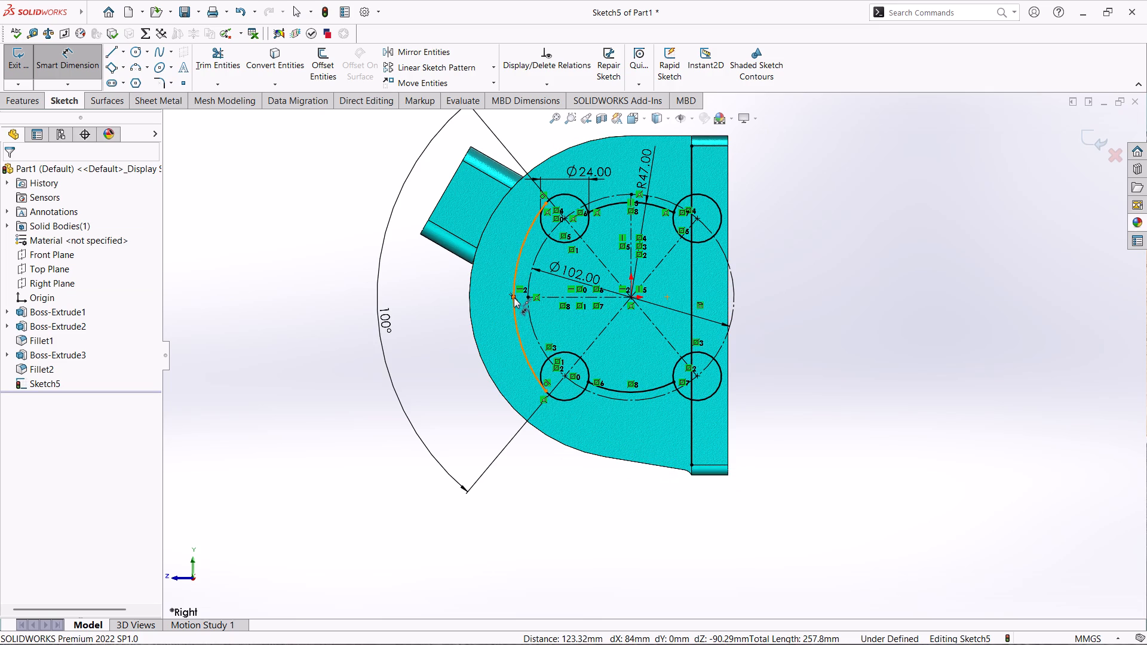
# Dimension the distance from the outer arc's midpoint to the housing's straight vertical flange edge as 101 mm.
pyautogui.click(513, 297)
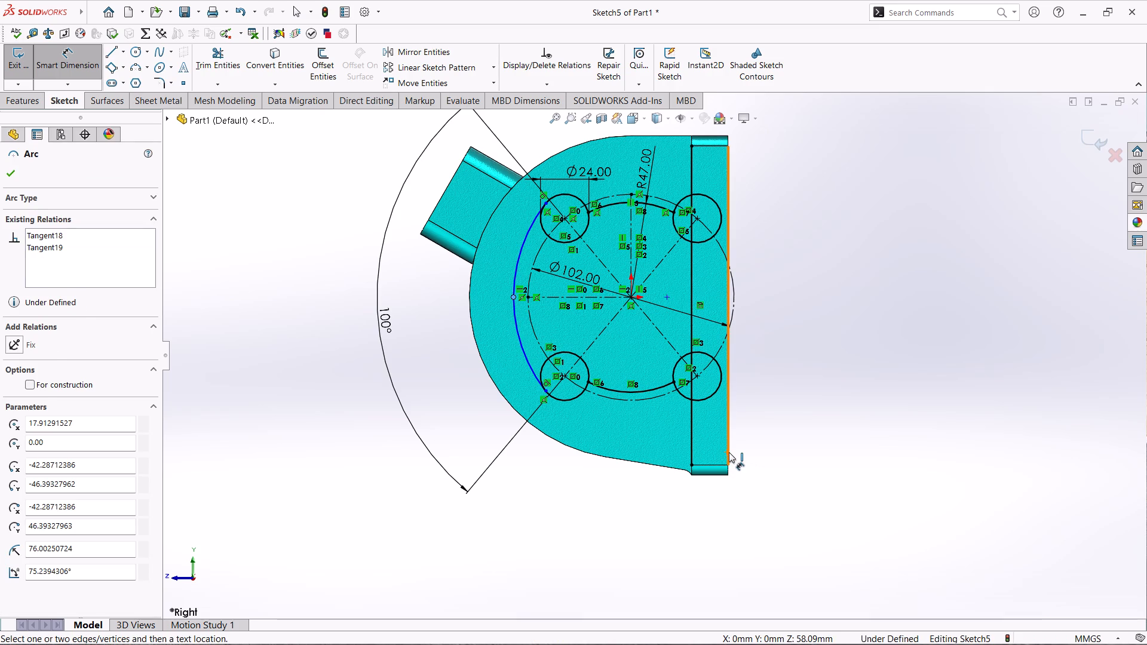
pyautogui.click(729, 452)
pyautogui.click(683, 520)
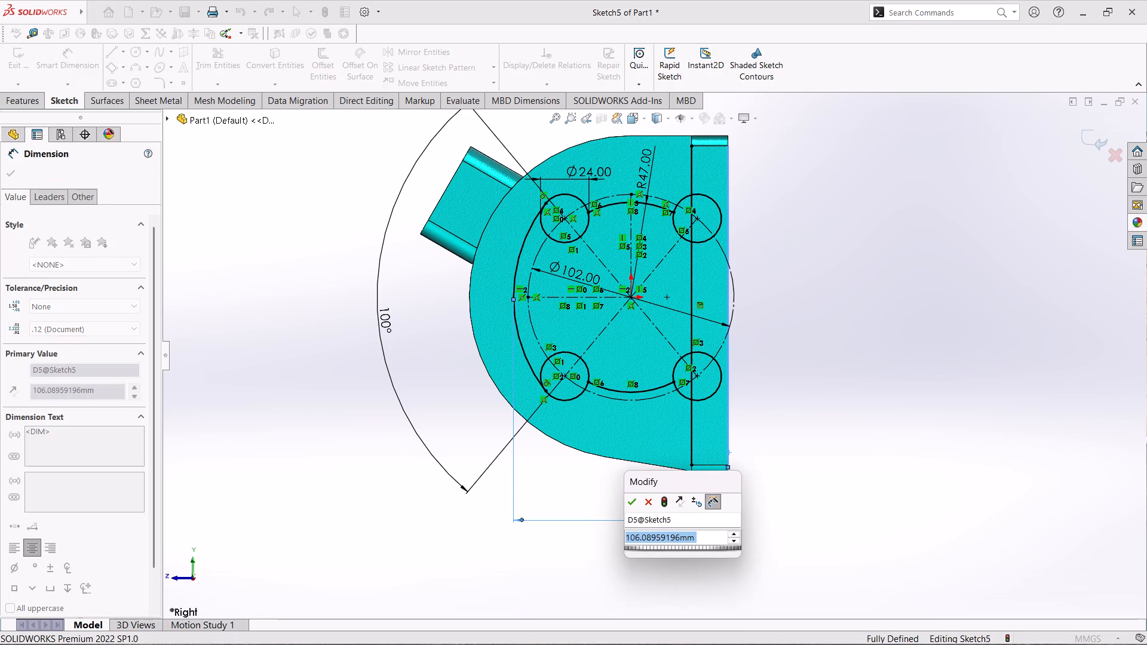
pyautogui.write('101')
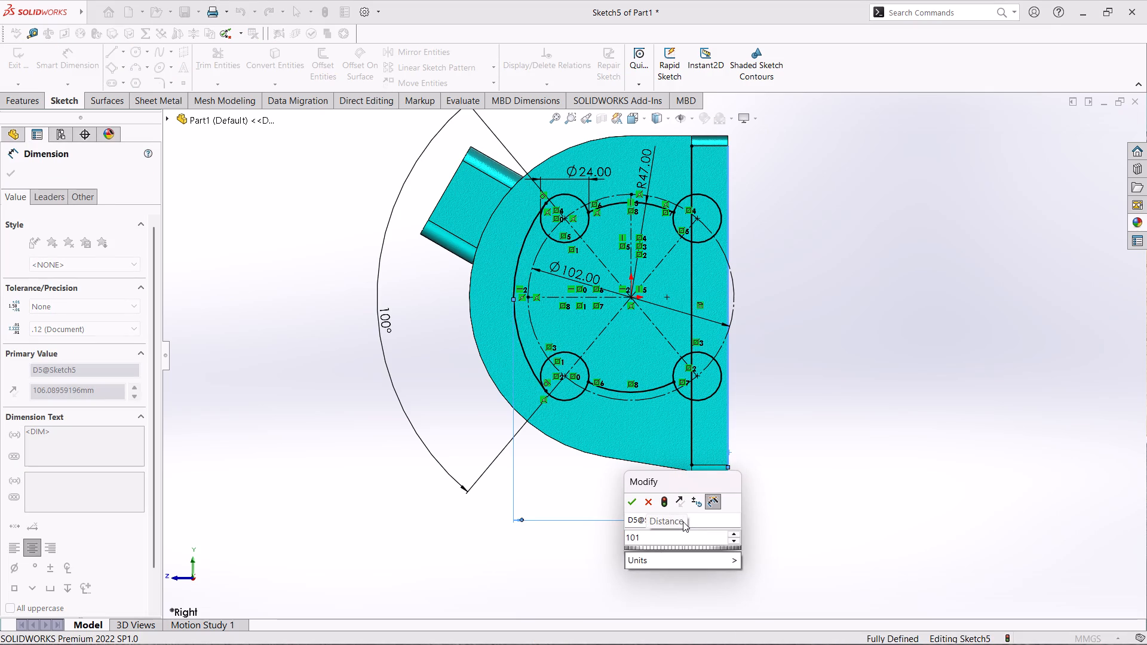
pyautogui.press('Return')
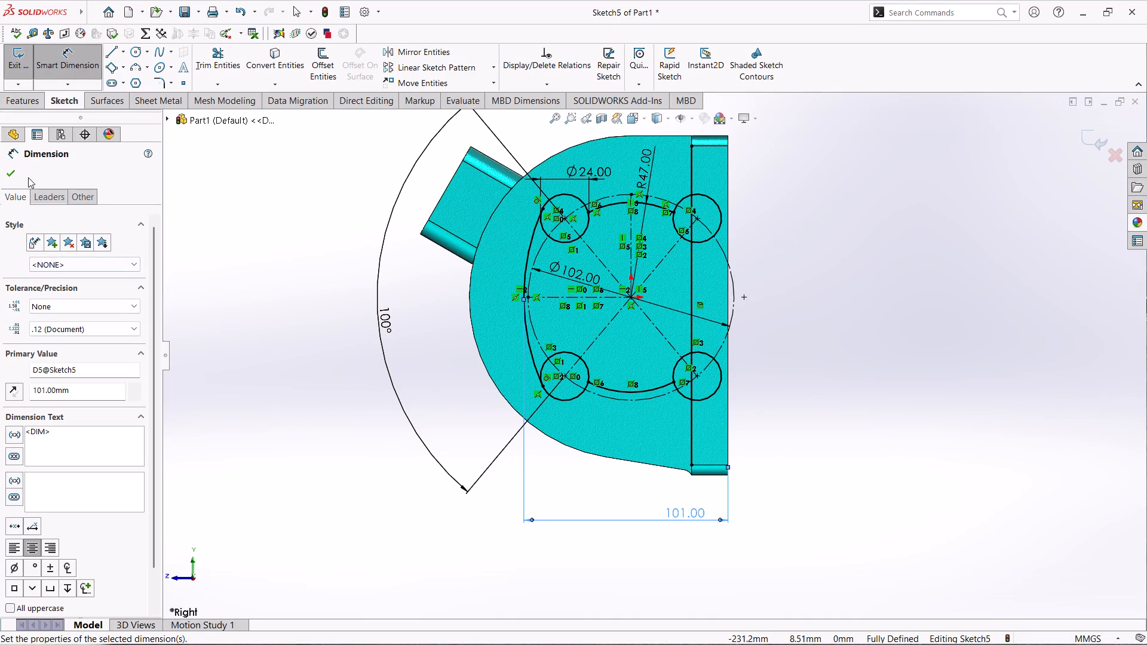
pyautogui.click(13, 176)
# Start a Boss-Extrude of the four-circle sketch and select its central region and the four 24 mm circles as contours.
pyautogui.click(20, 95)
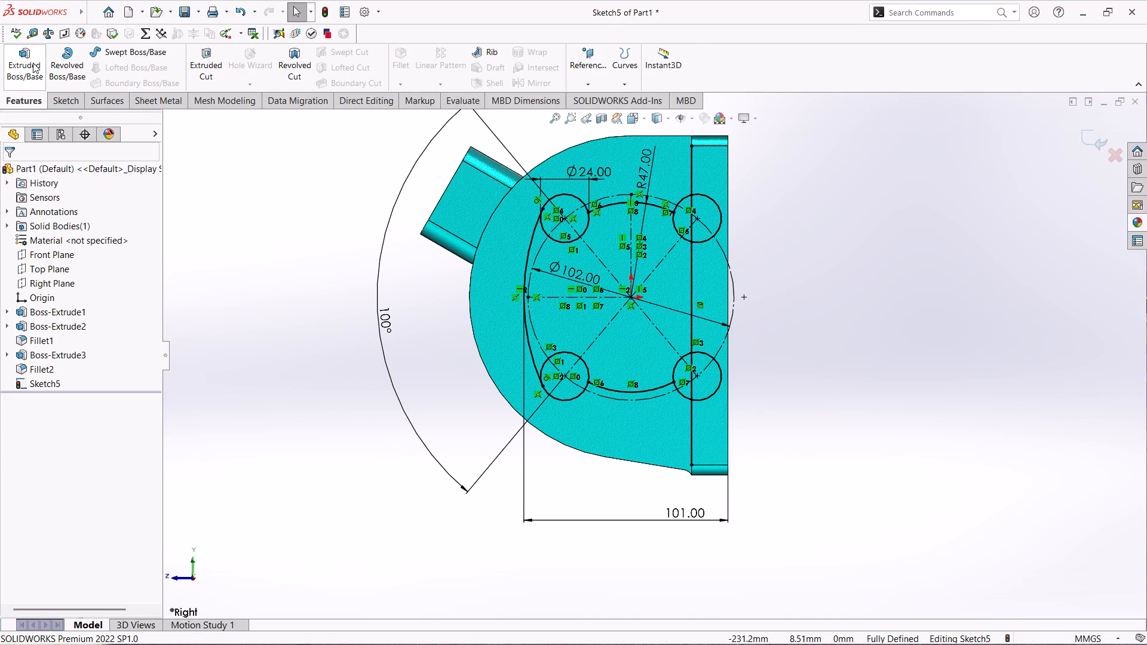
pyautogui.click(31, 63)
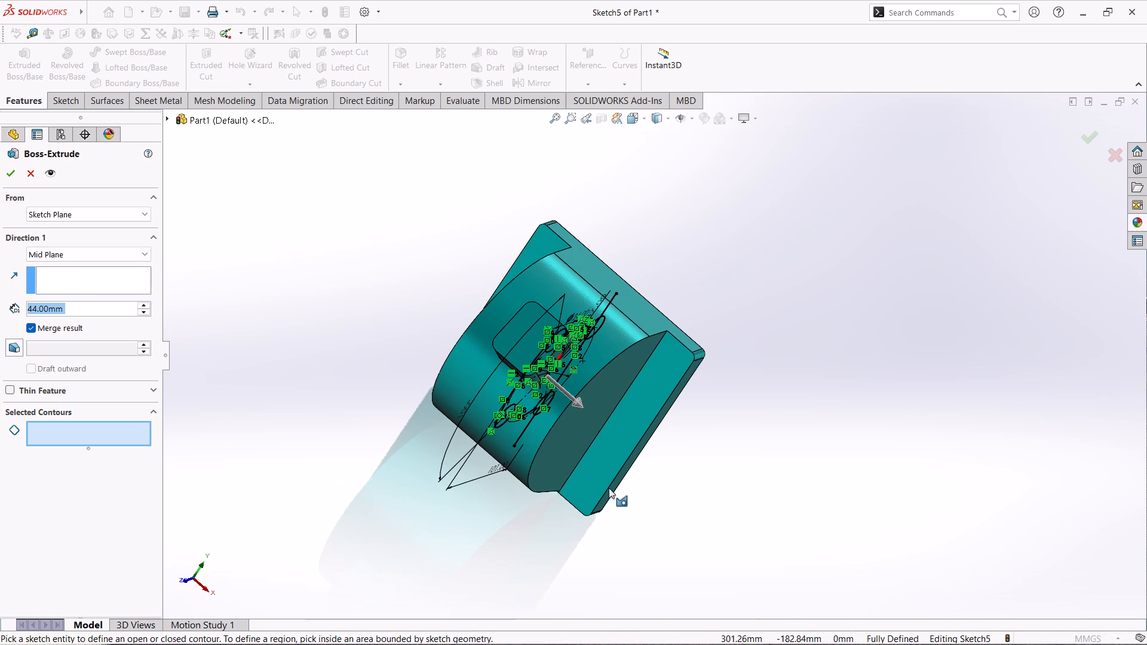
pyautogui.click(113, 434)
pyautogui.moveTo(769, 499); pyautogui.dragTo(663, 427, button='middle')
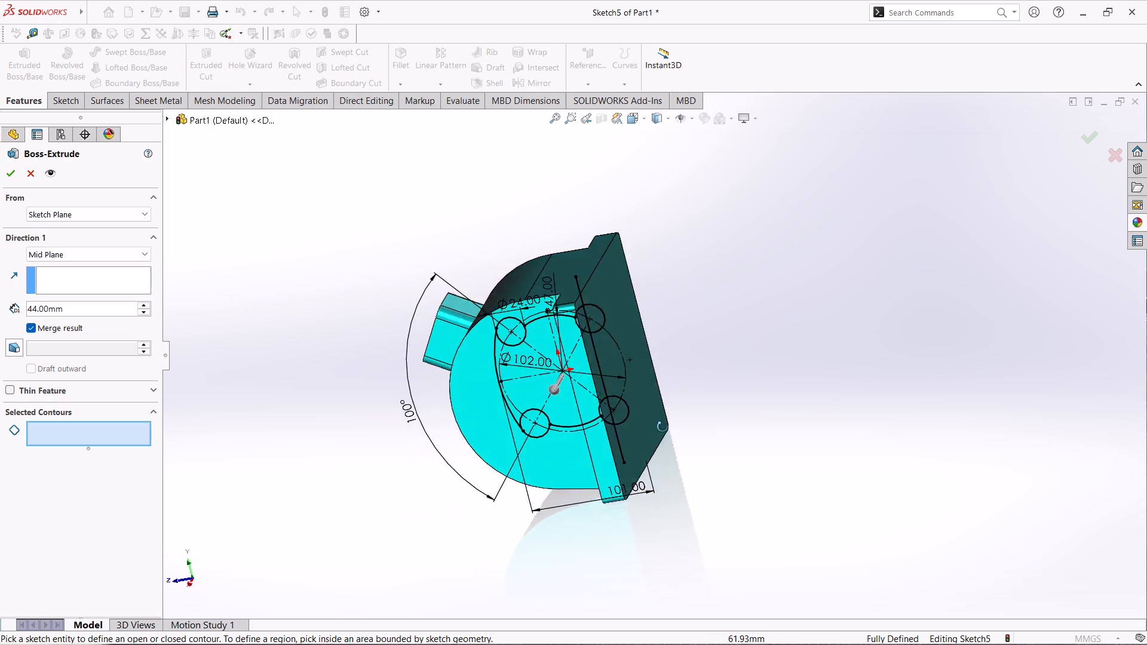
pyautogui.moveTo(663, 427); pyautogui.dragTo(693, 374, button='middle')
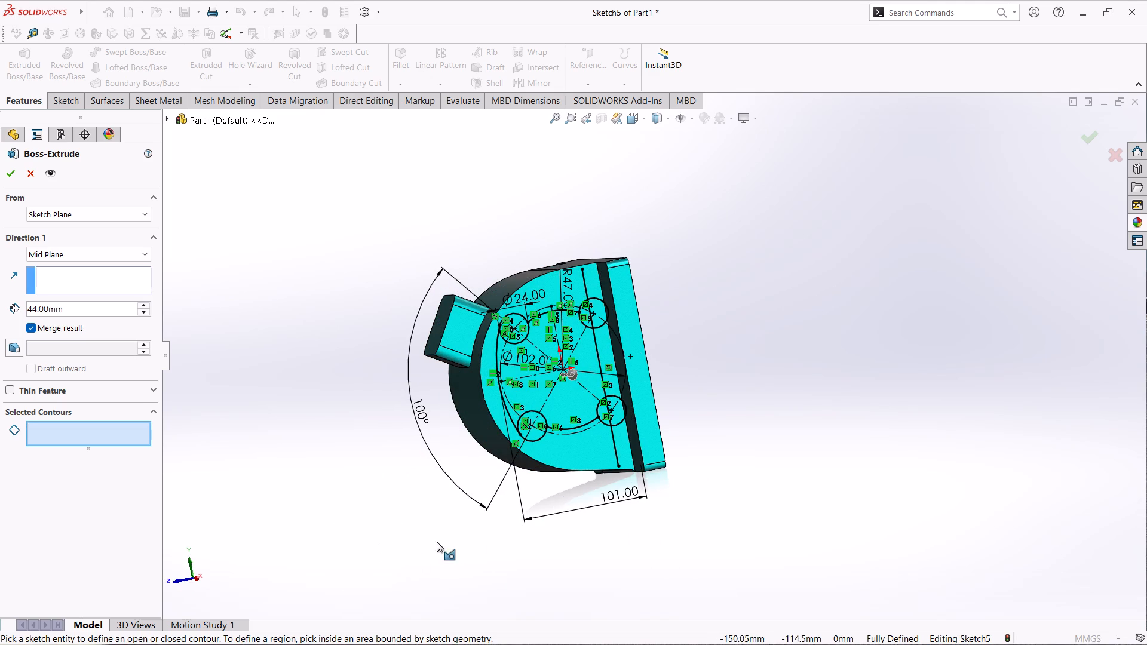
pyautogui.click(530, 391)
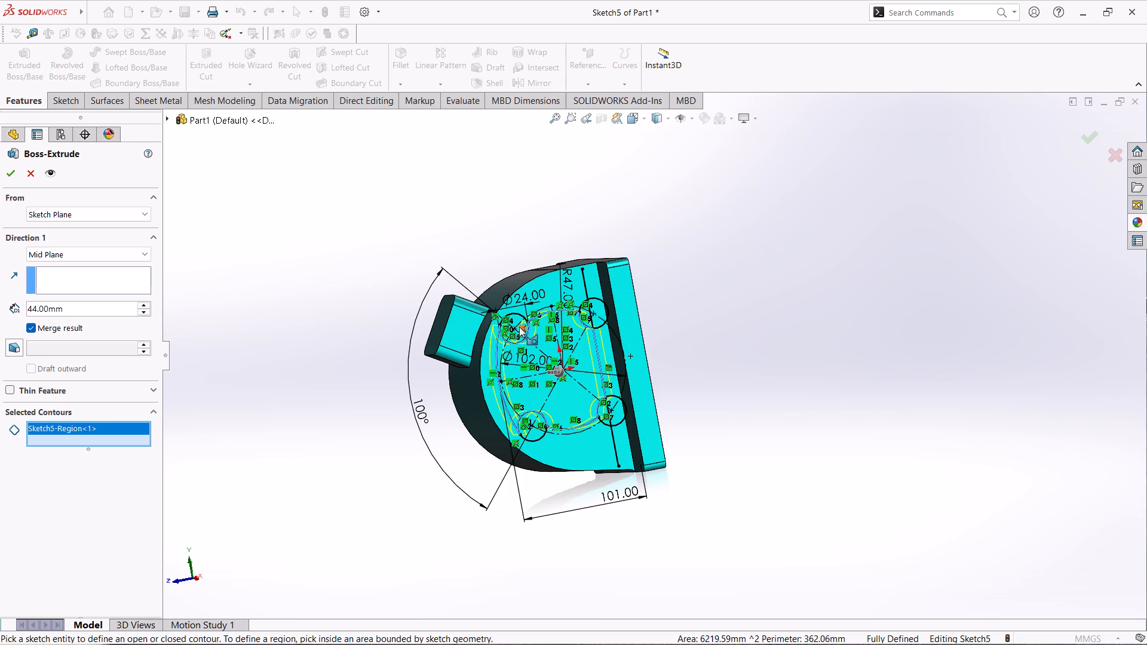
pyautogui.click(519, 320)
pyautogui.click(596, 305)
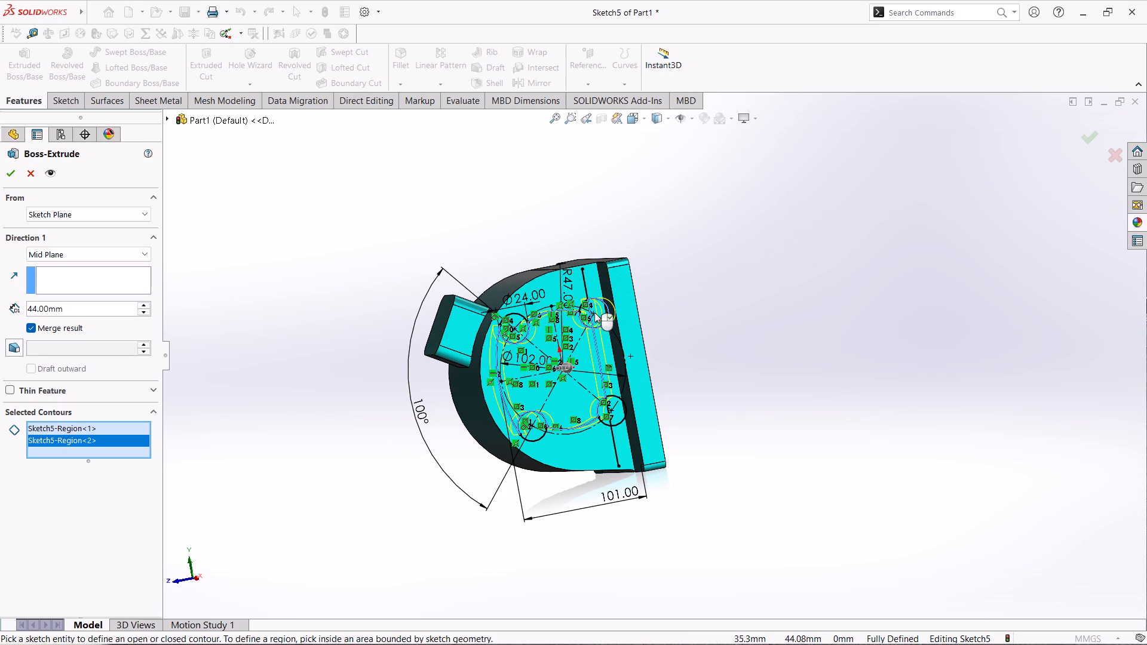
pyautogui.click(617, 409)
pyautogui.click(533, 431)
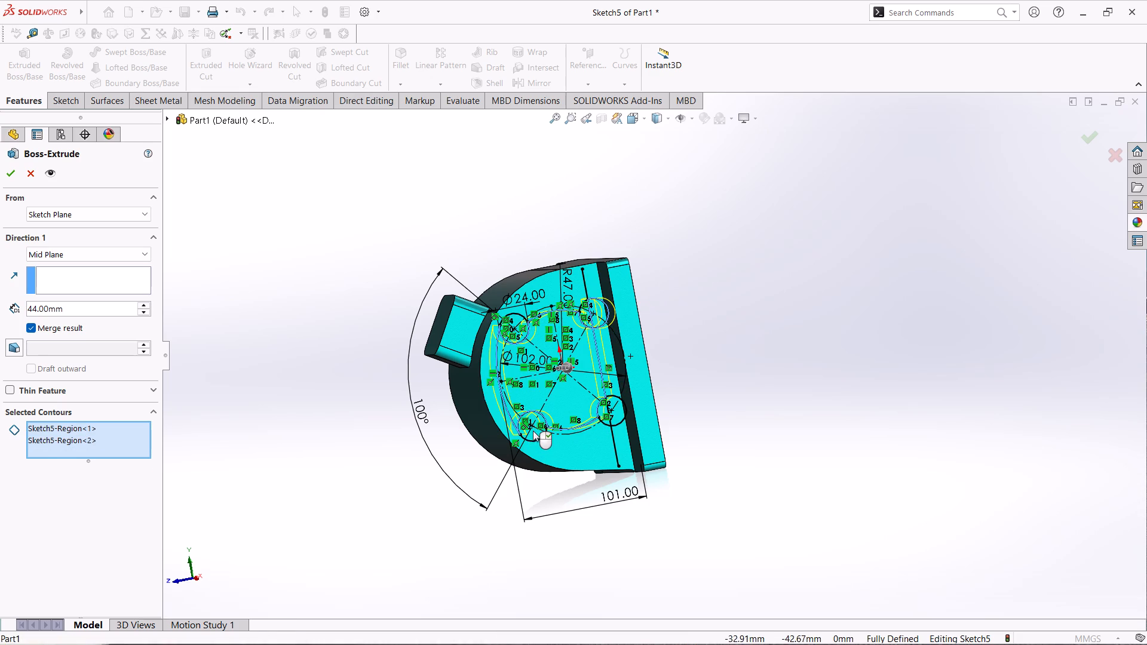
pyautogui.click(624, 413)
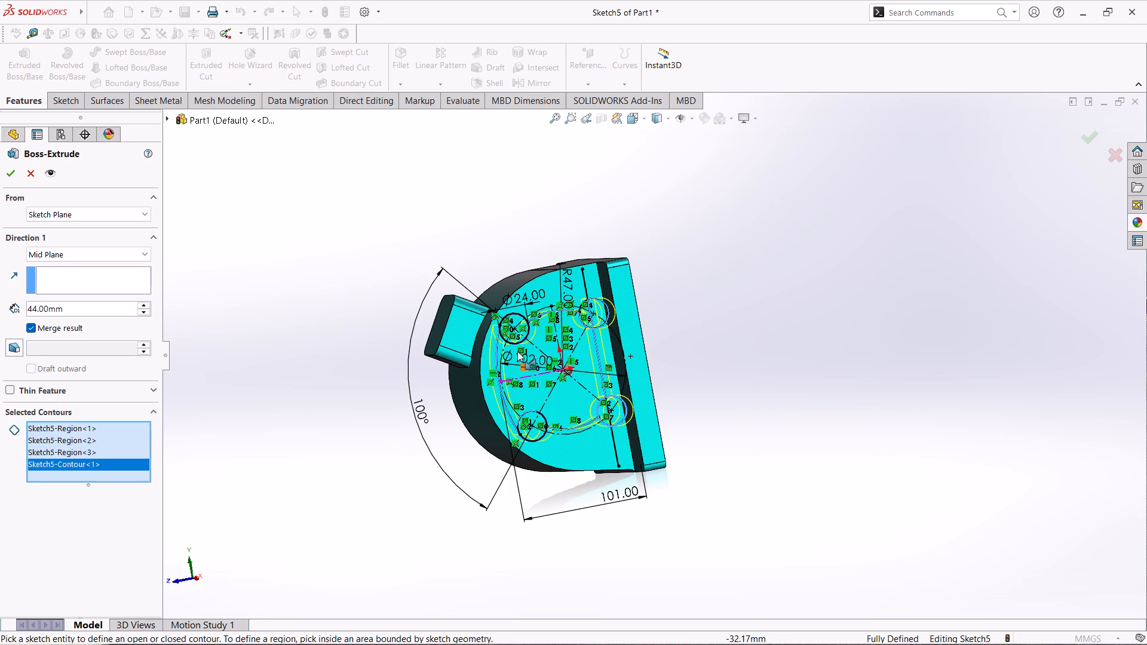
pyautogui.click(514, 314)
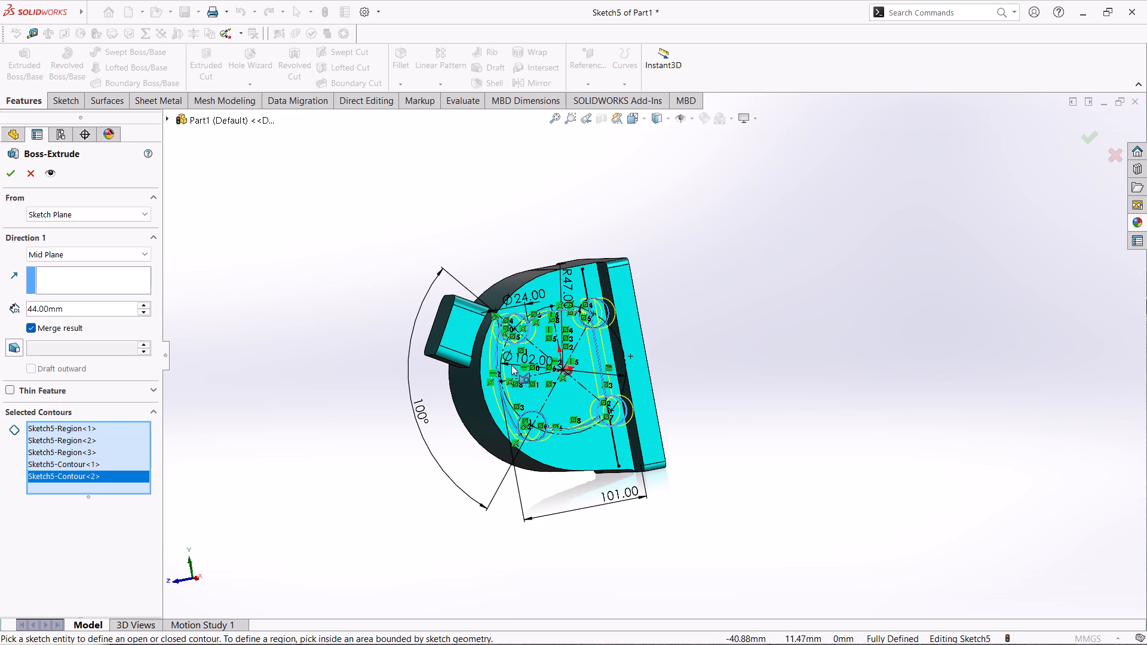
# Extrude the selected contours Mid Plane with a depth of 168 mm, merged with the housing body.
pyautogui.scroll(2, 546, 380)
pyautogui.moveTo(678, 373); pyautogui.dragTo(661, 390, button='middle')
pyautogui.scroll(-6, 587, 354)
pyautogui.scroll(-3, 633, 379)
pyautogui.scroll(1, 633, 373)
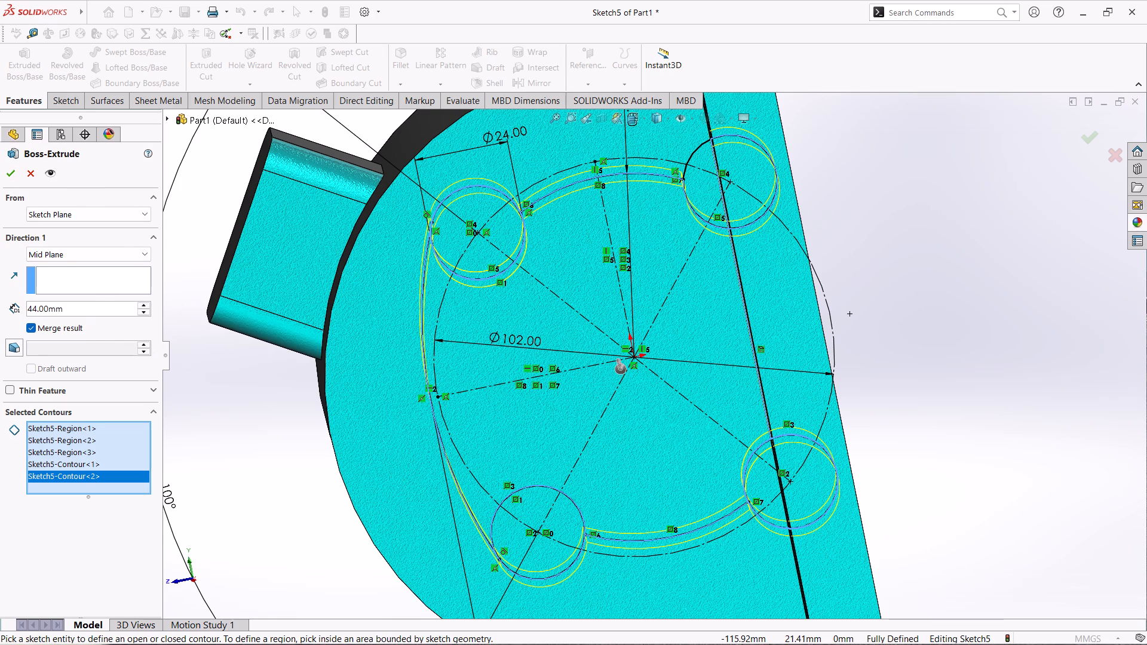
pyautogui.moveTo(78, 301); pyautogui.dragTo(20, 314)
pyautogui.moveTo(57, 312); pyautogui.dragTo(65, 311)
pyautogui.moveTo(66, 311); pyautogui.dragTo(27, 312)
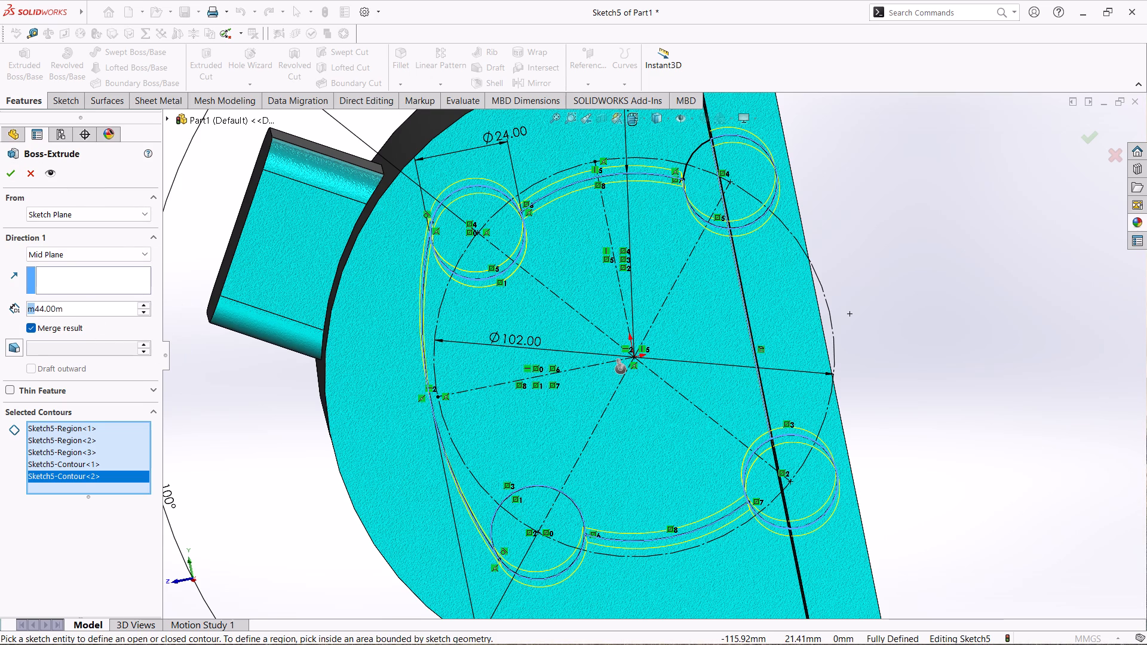
pyautogui.click(73, 308)
pyautogui.moveTo(73, 308); pyautogui.dragTo(91, 323)
pyautogui.moveTo(73, 318); pyautogui.dragTo(72, 312)
pyautogui.doubleClick(72, 306)
pyautogui.moveTo(73, 306); pyautogui.dragTo(20, 310)
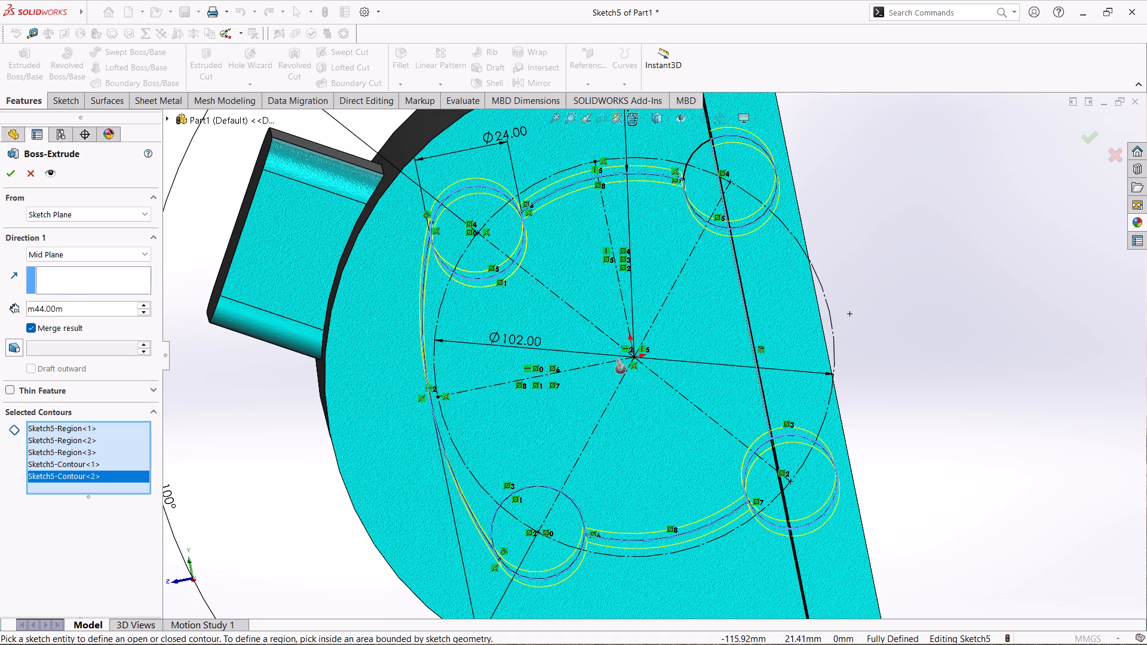
pyautogui.click(71, 309)
pyautogui.moveTo(71, 309); pyautogui.dragTo(20, 318)
pyautogui.write('164')
pyautogui.press('BackSpace')
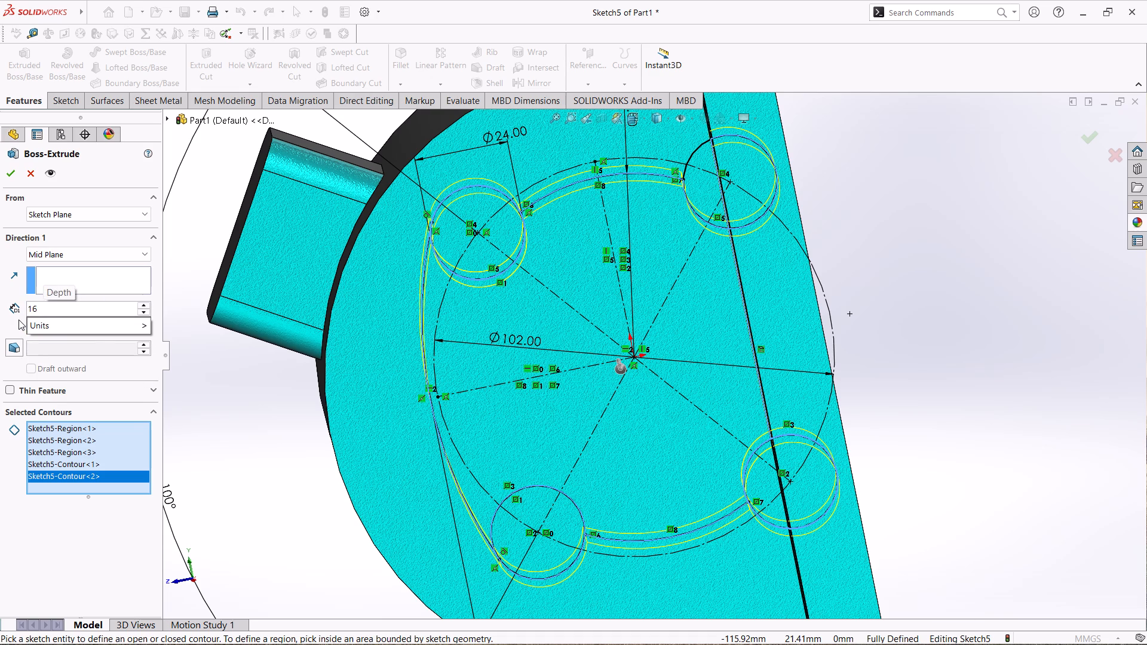
pyautogui.press('8')
pyautogui.press('Return')
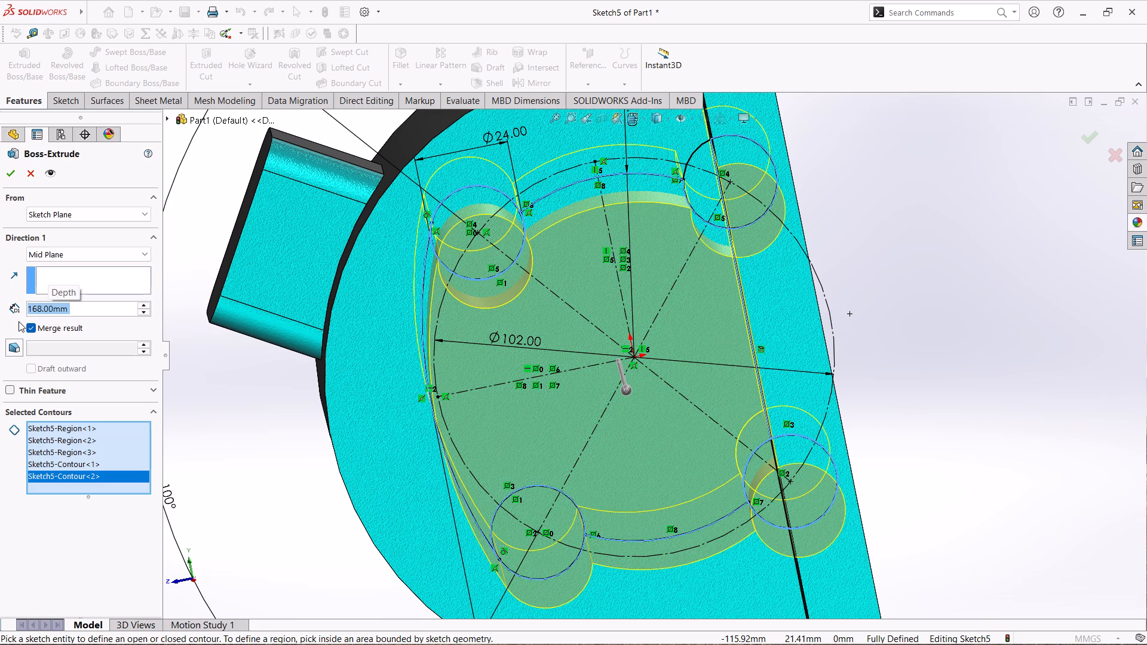
pyautogui.click(4, 173)
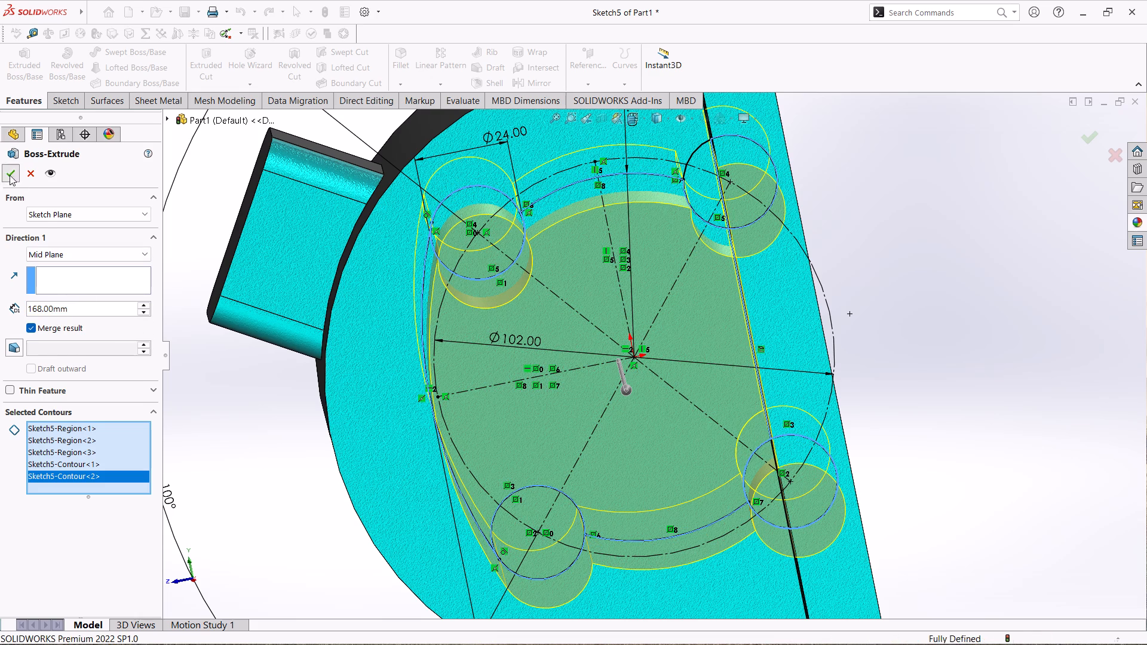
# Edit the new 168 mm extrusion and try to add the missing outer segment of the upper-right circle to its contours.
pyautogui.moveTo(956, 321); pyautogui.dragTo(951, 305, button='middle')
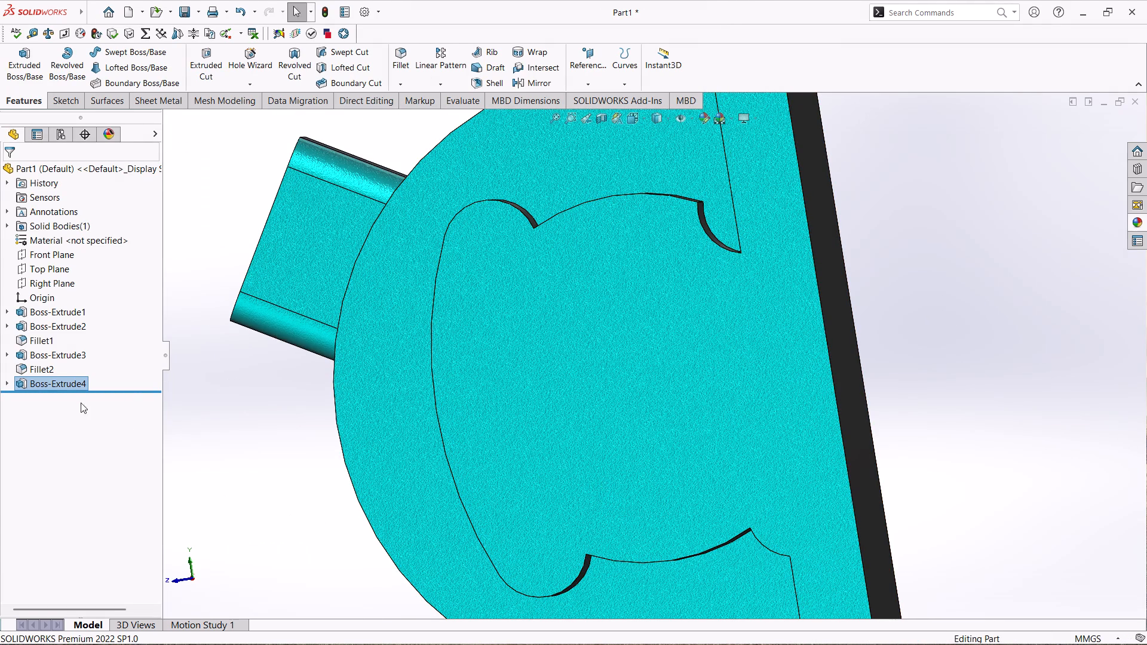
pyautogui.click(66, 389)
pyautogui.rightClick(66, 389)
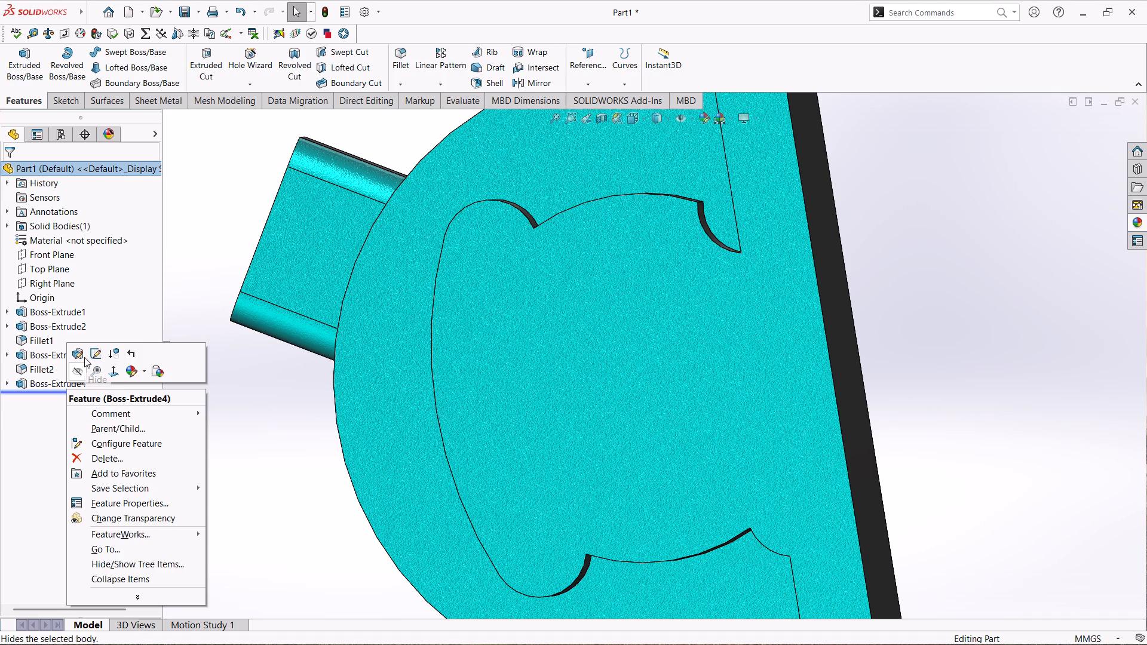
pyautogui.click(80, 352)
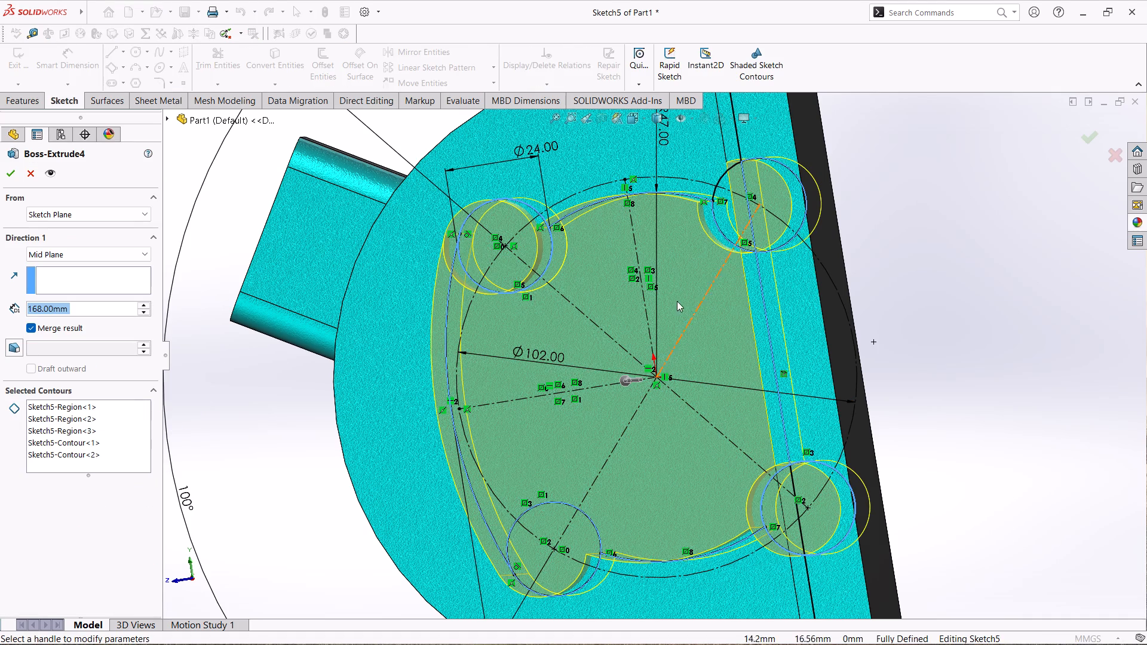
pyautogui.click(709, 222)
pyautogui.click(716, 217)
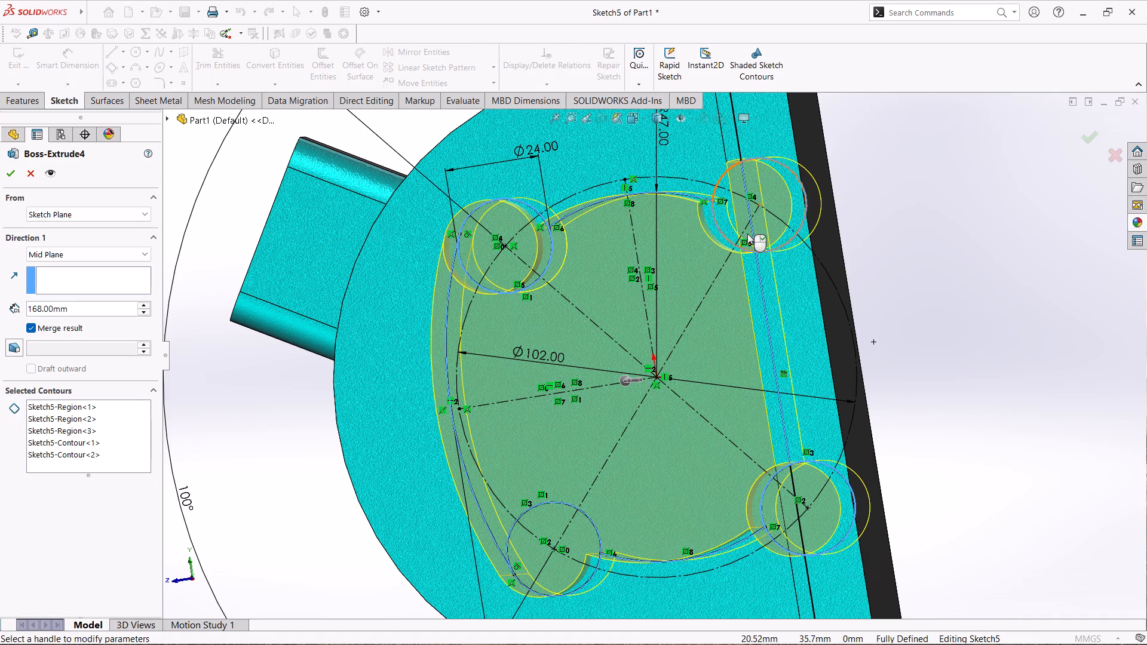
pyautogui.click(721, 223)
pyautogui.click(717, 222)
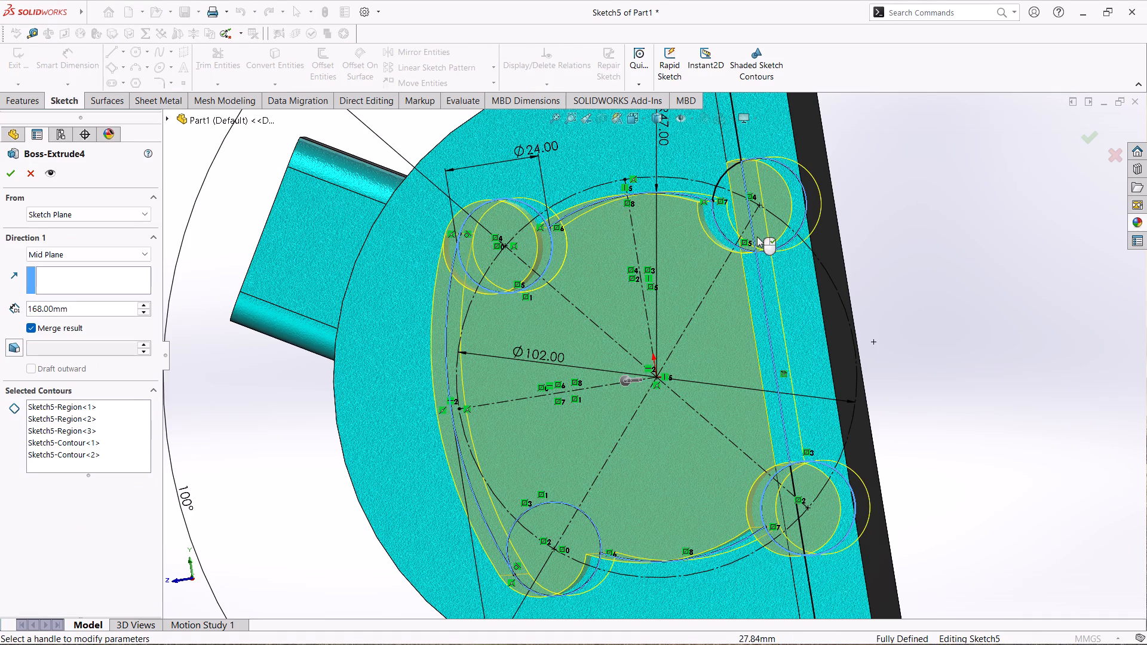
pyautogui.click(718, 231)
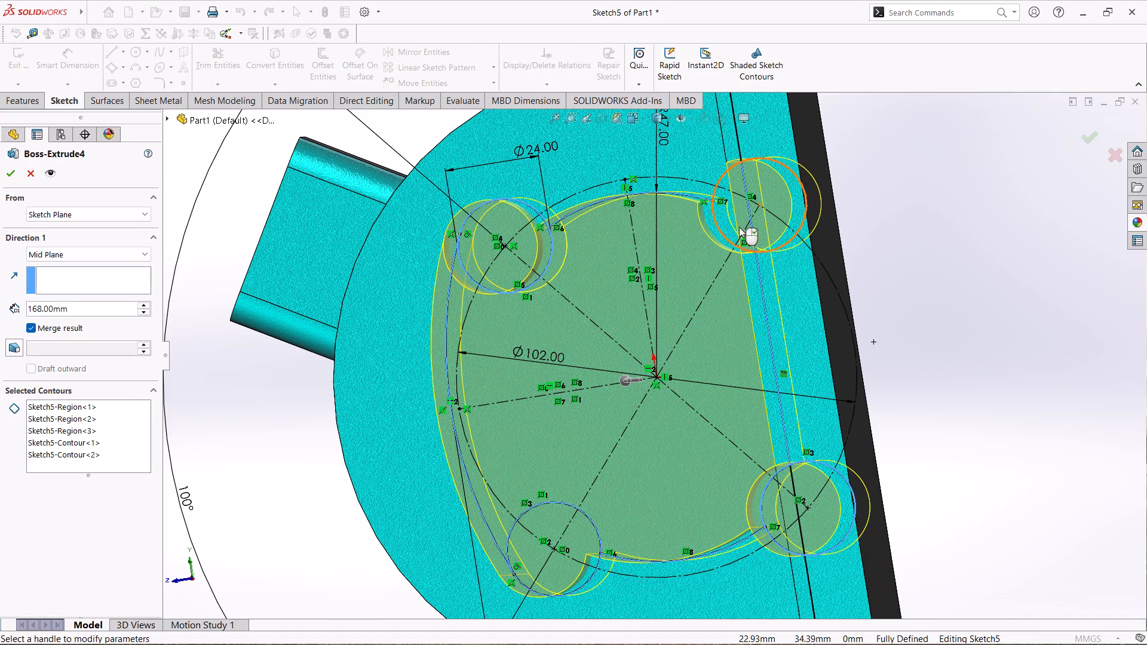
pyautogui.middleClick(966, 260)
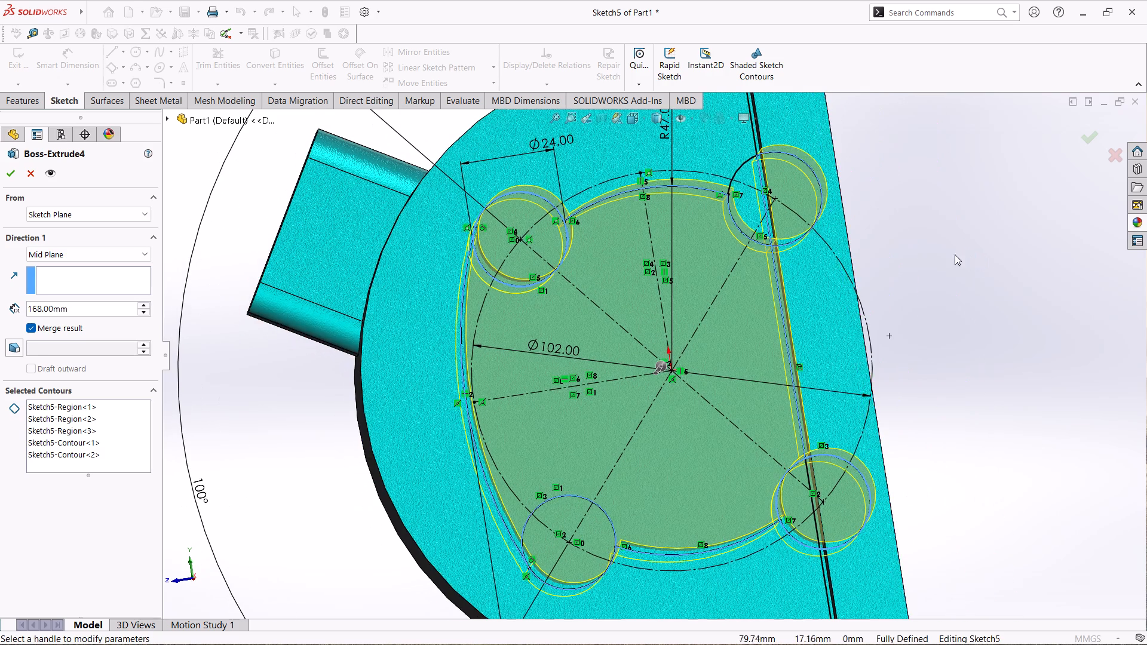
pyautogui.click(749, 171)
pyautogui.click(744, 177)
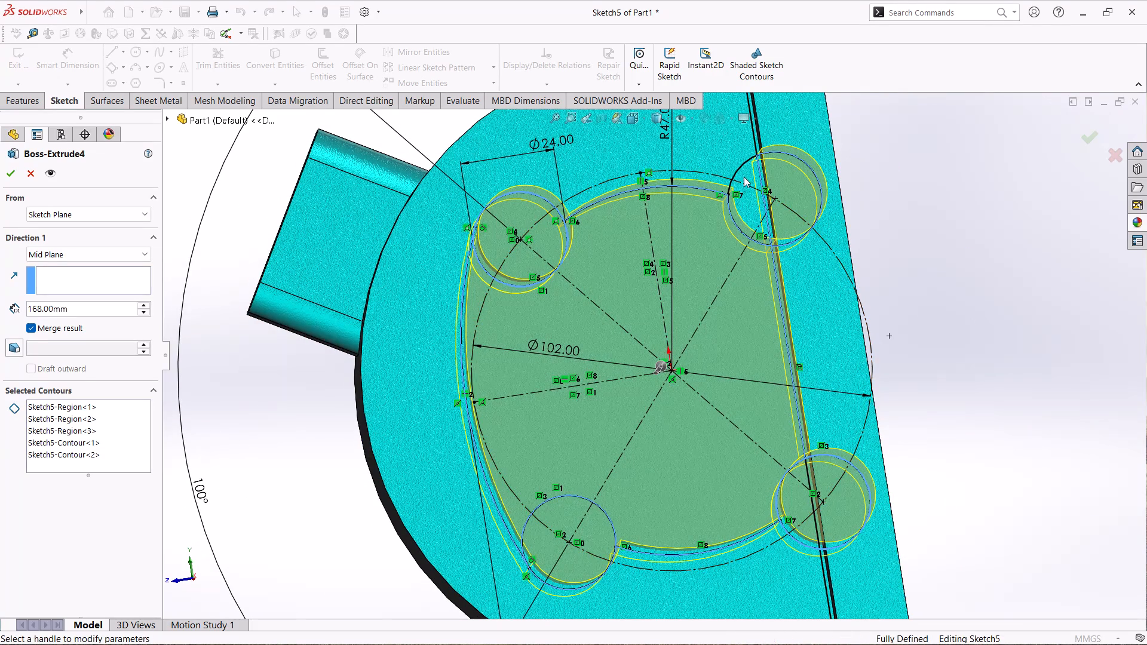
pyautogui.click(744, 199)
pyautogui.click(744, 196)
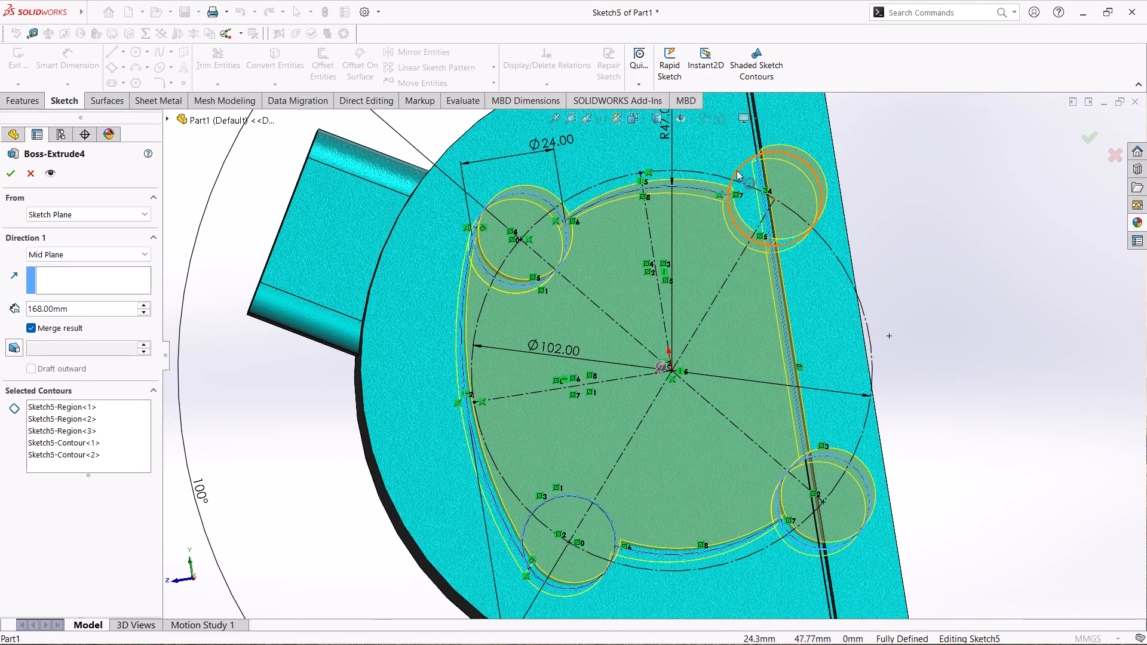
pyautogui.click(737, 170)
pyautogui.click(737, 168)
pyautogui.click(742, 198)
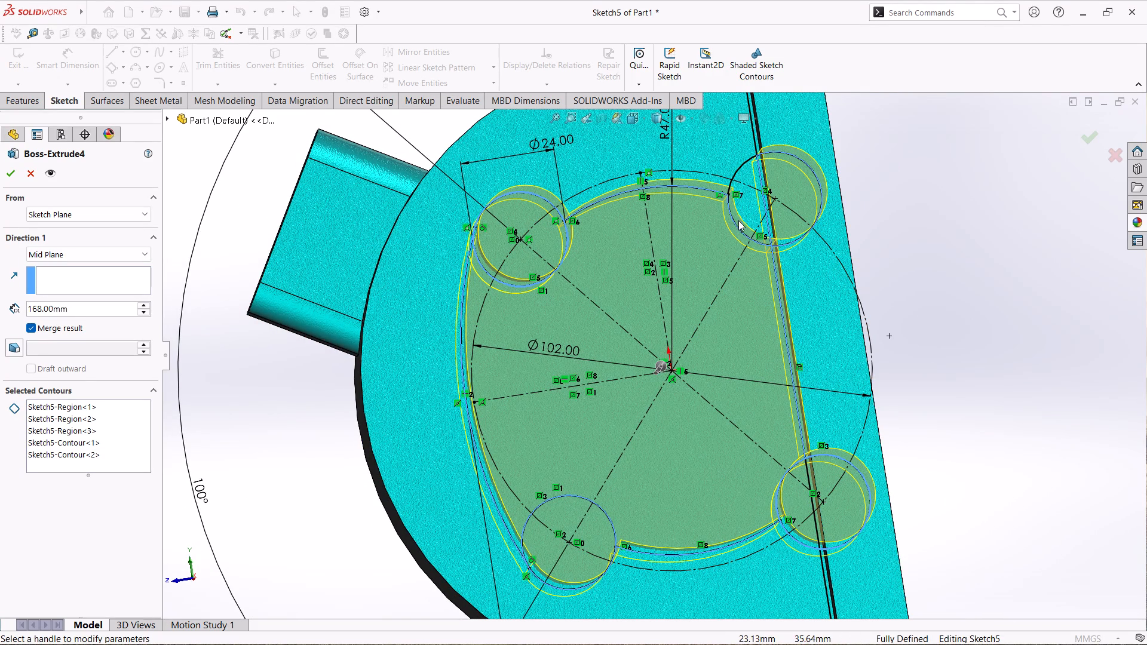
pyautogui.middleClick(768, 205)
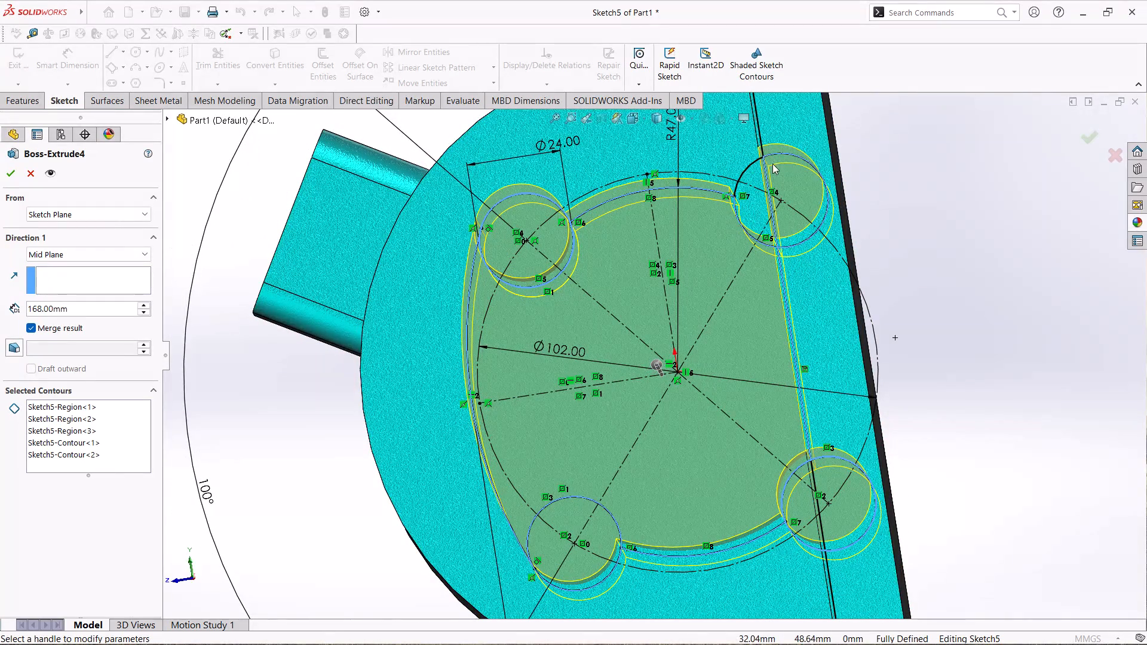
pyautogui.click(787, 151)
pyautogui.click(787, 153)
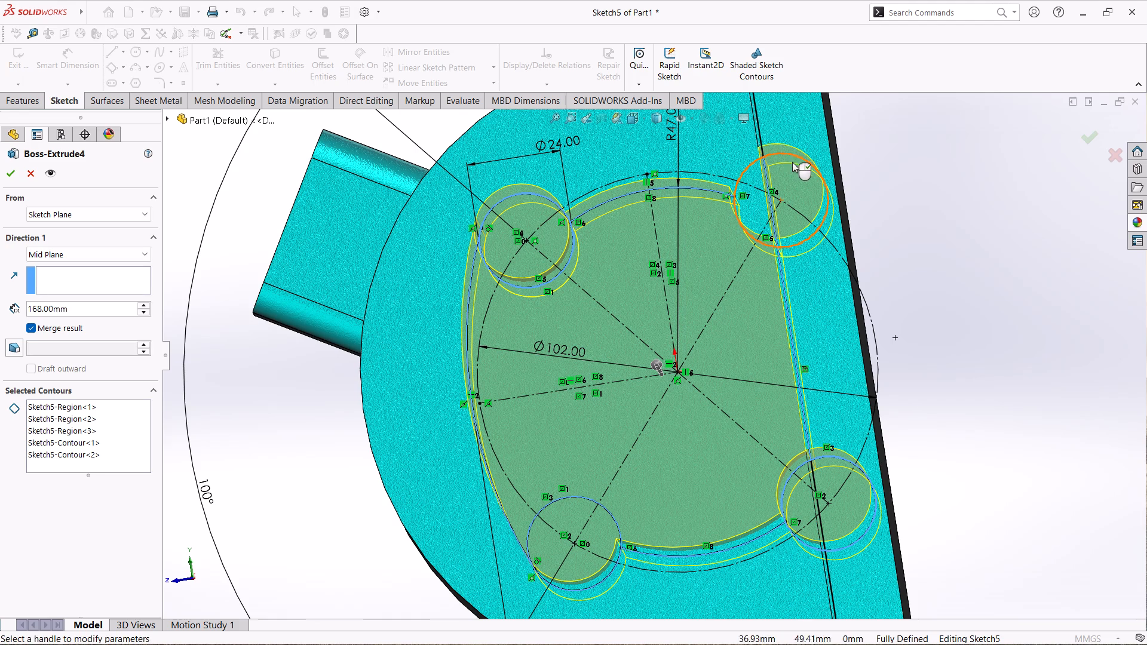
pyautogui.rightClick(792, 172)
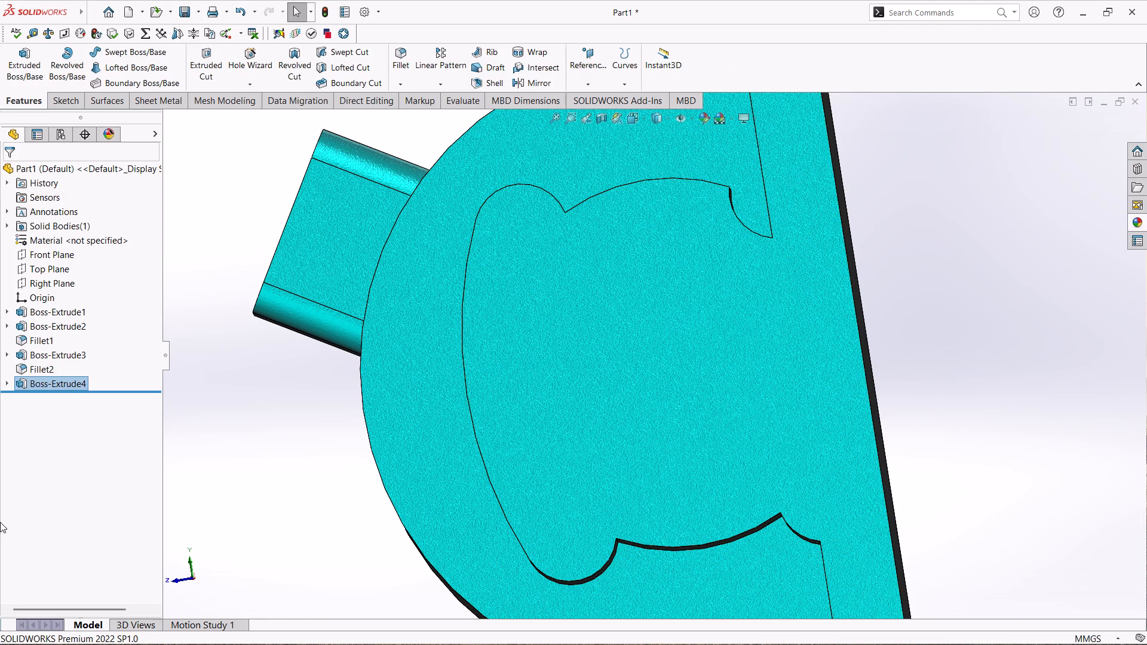
# Edit the 168 mm extrusion's contours, replacing the partial upper-right region (Sketch5-Region<2>) with the complete upper-right 24 mm circle.
pyautogui.rightClick(70, 388)
pyautogui.click(80, 350)
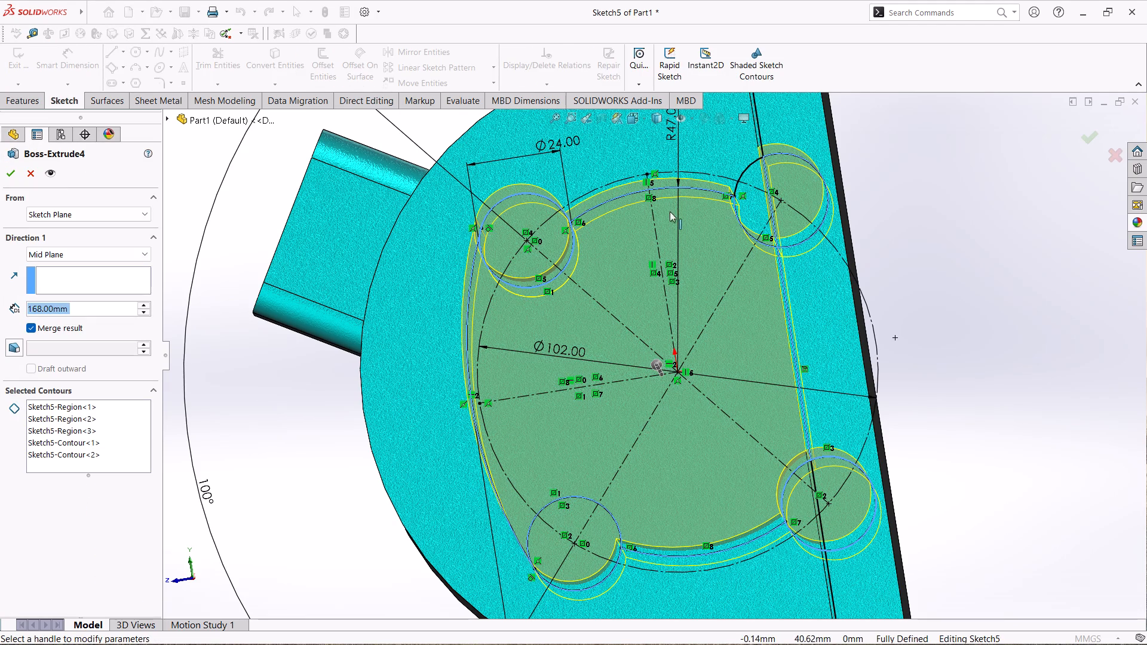
pyautogui.click(741, 174)
pyautogui.click(741, 174)
pyautogui.doubleClick(742, 174)
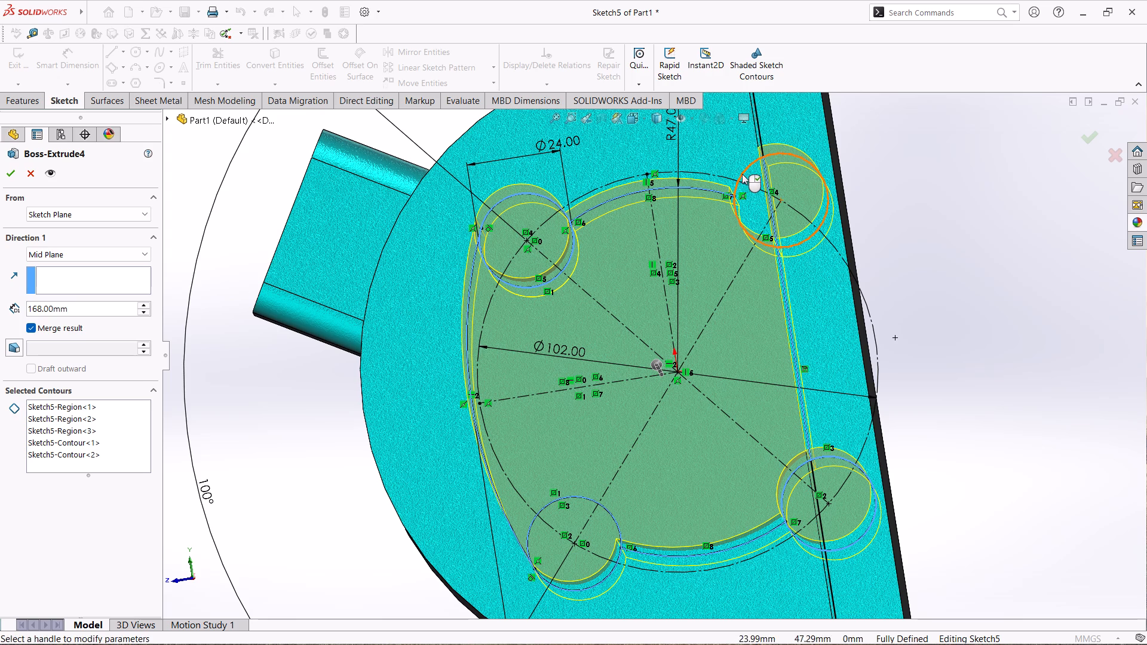
pyautogui.click(66, 456)
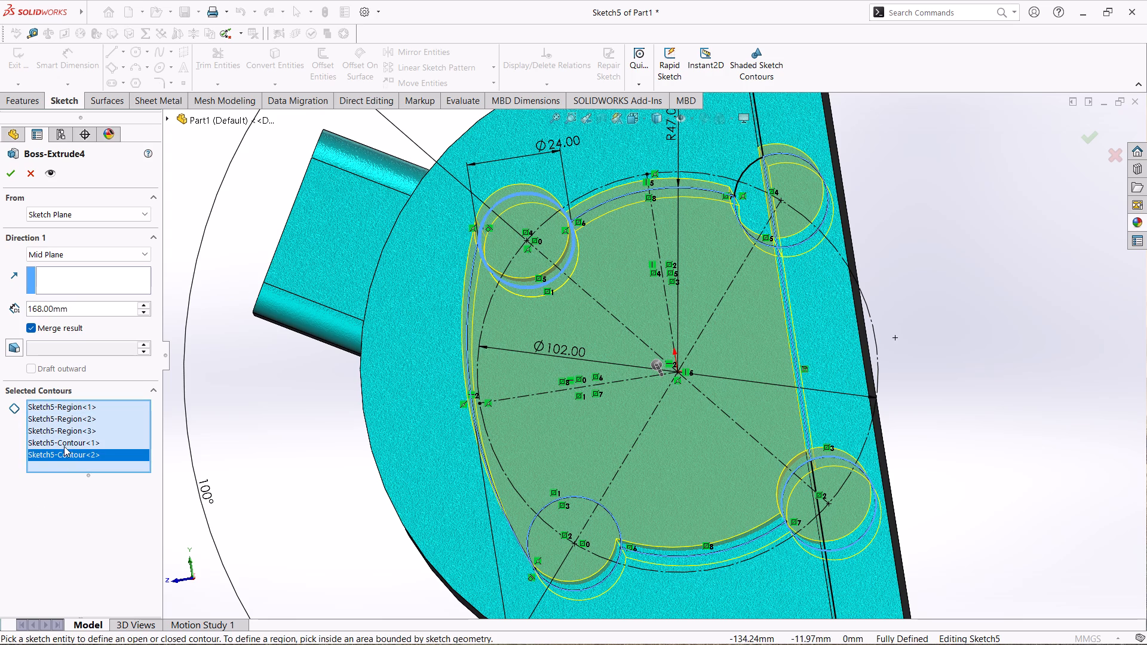
pyautogui.click(63, 444)
pyautogui.click(63, 432)
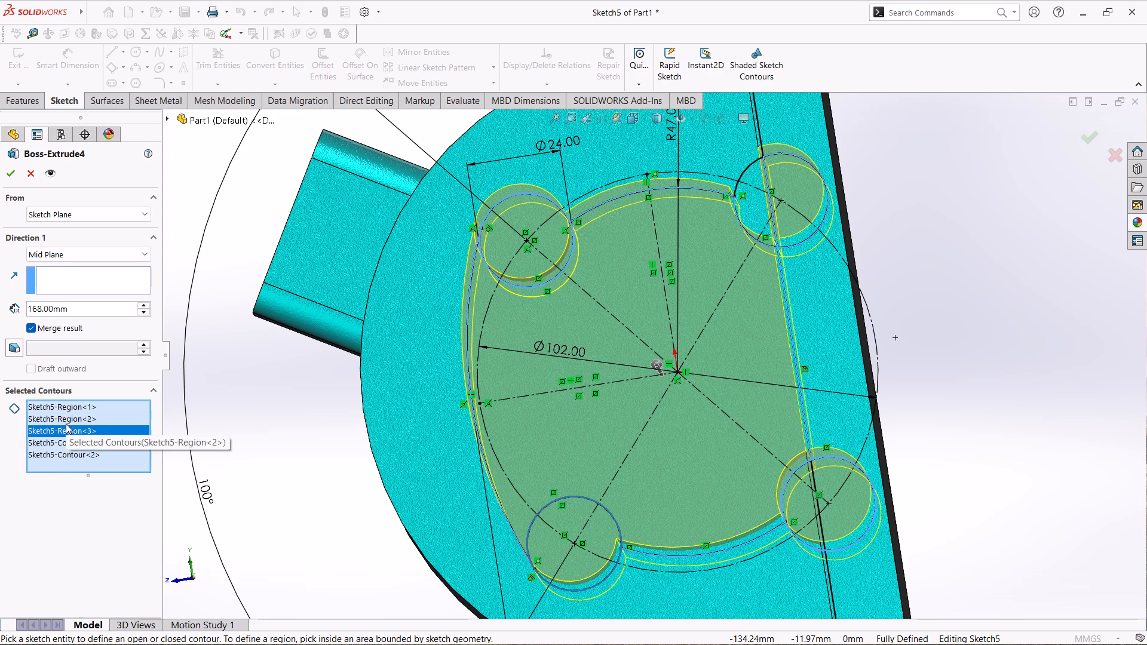
pyautogui.click(66, 421)
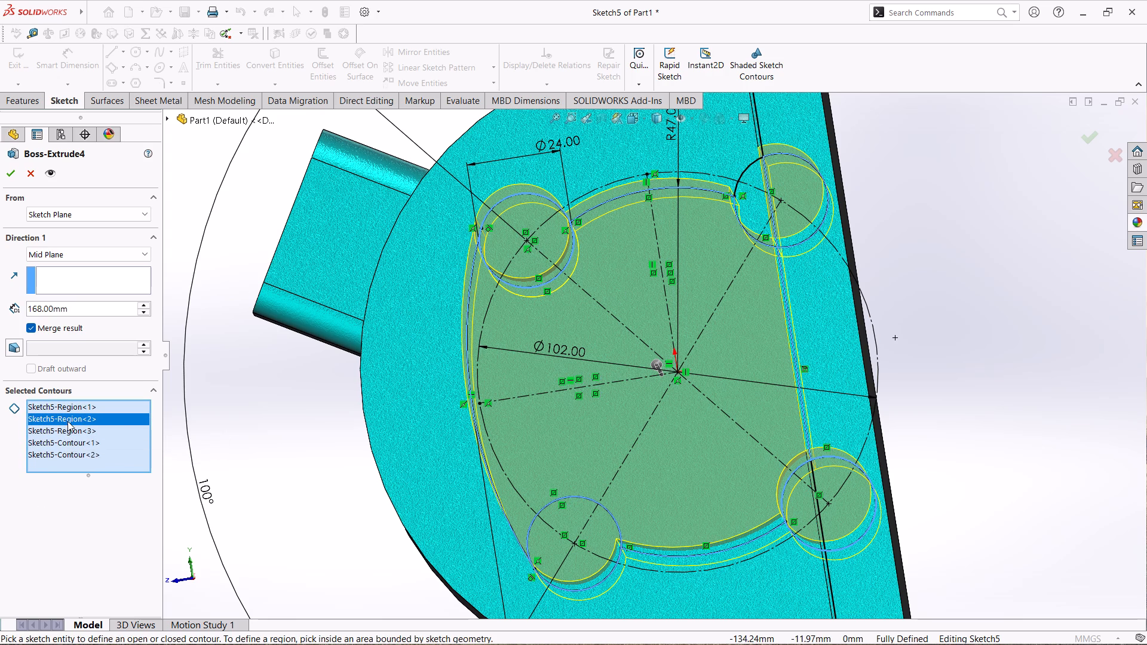
pyautogui.rightClick(68, 421)
pyautogui.click(104, 444)
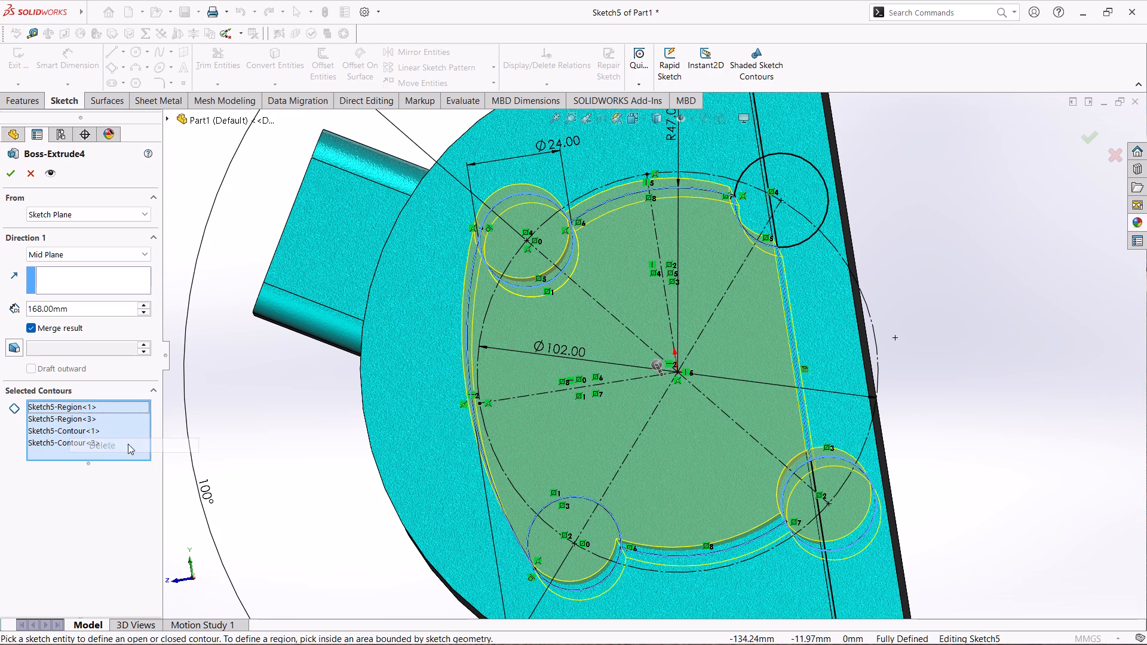
pyautogui.click(745, 168)
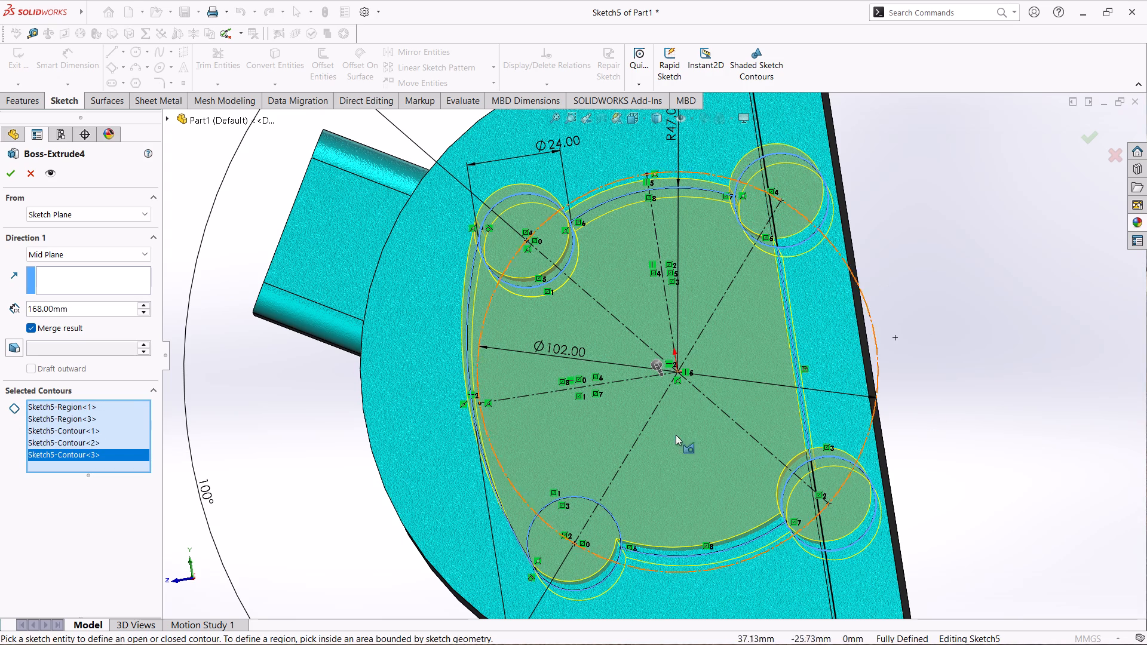
pyautogui.click(8, 171)
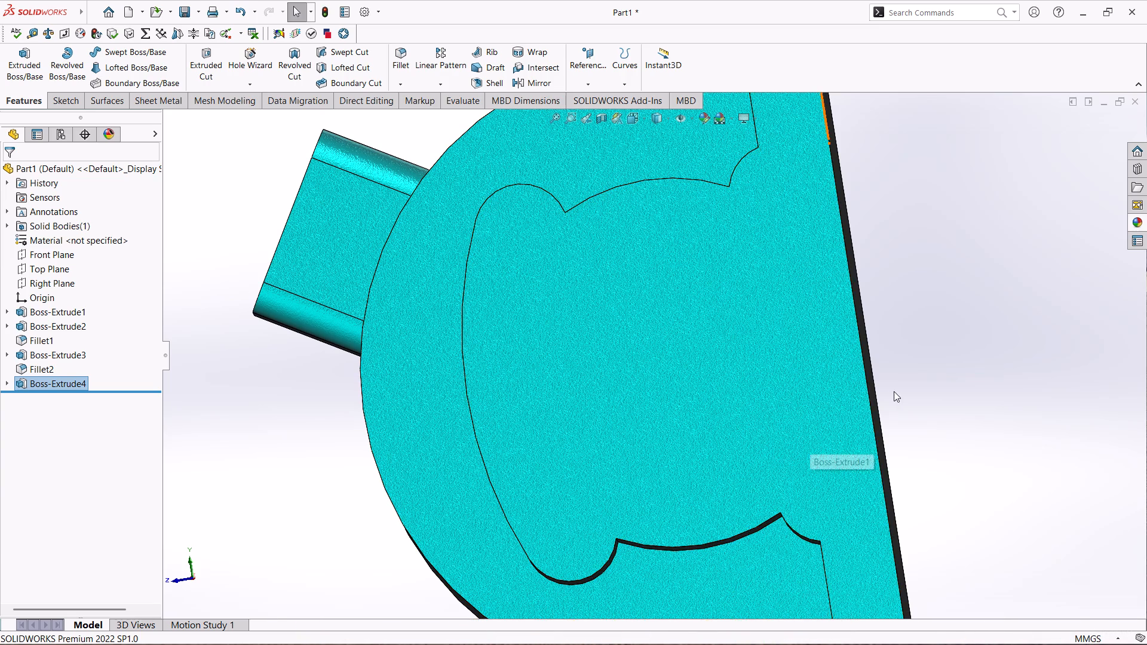
pyautogui.scroll(3, 889, 389)
pyautogui.moveTo(829, 355); pyautogui.dragTo(864, 337, button='middle')
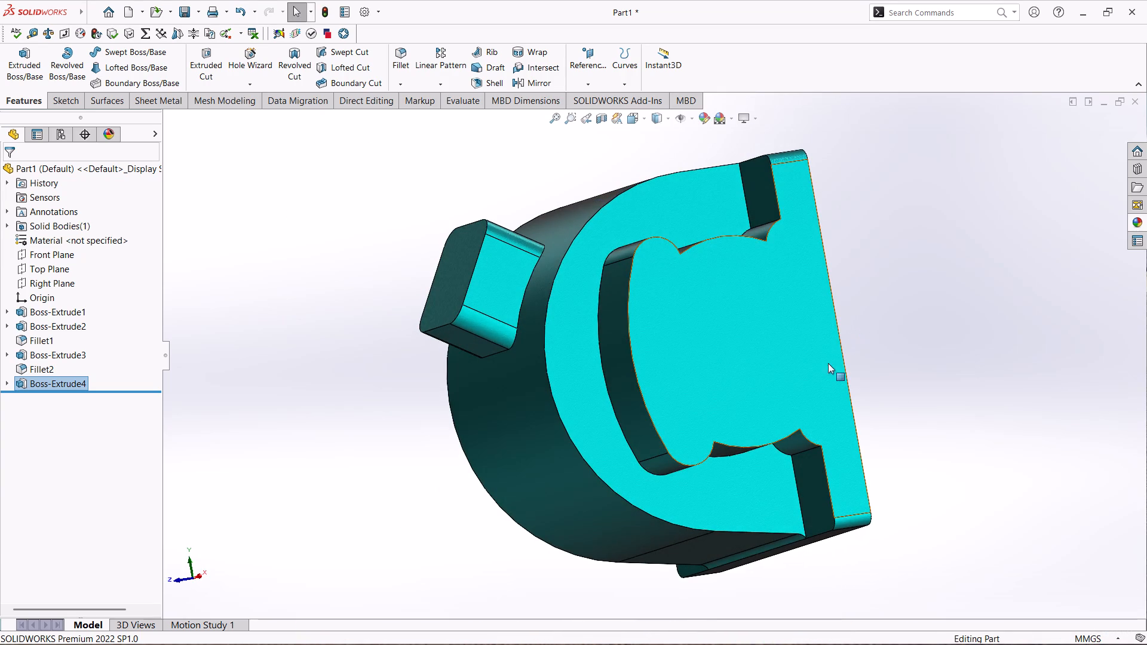
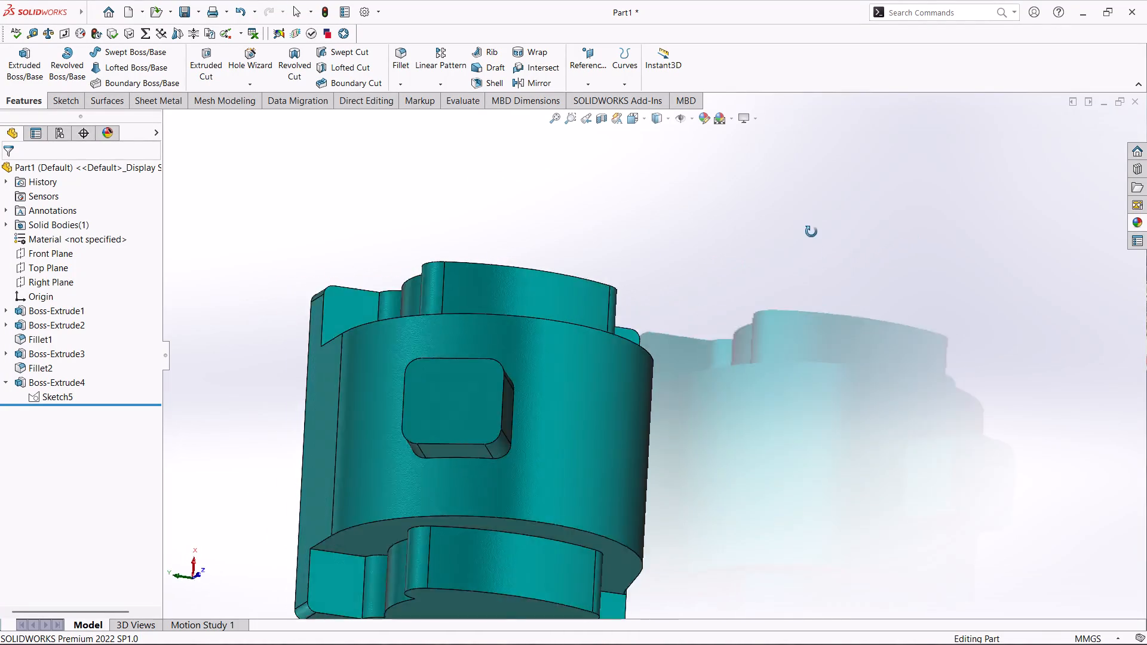
# Start a symmetric constant-size Fillet with a 5 mm radius.
pyautogui.moveTo(707, 454); pyautogui.dragTo(776, 287, button='middle')
pyautogui.scroll(1, 708, 454)
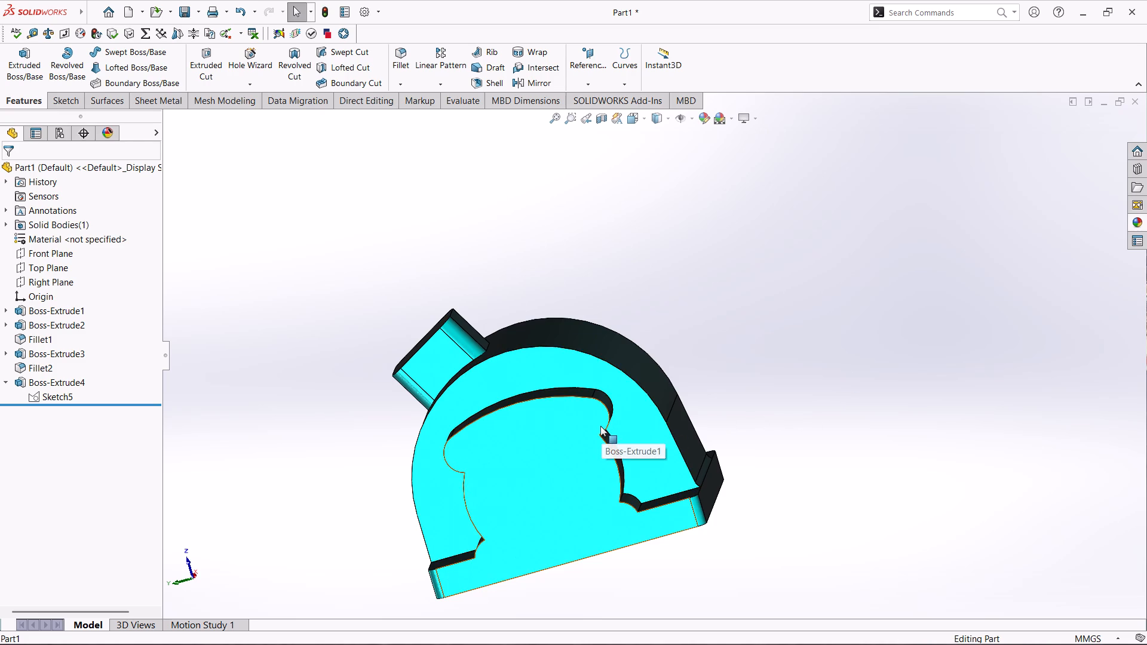
pyautogui.click(406, 63)
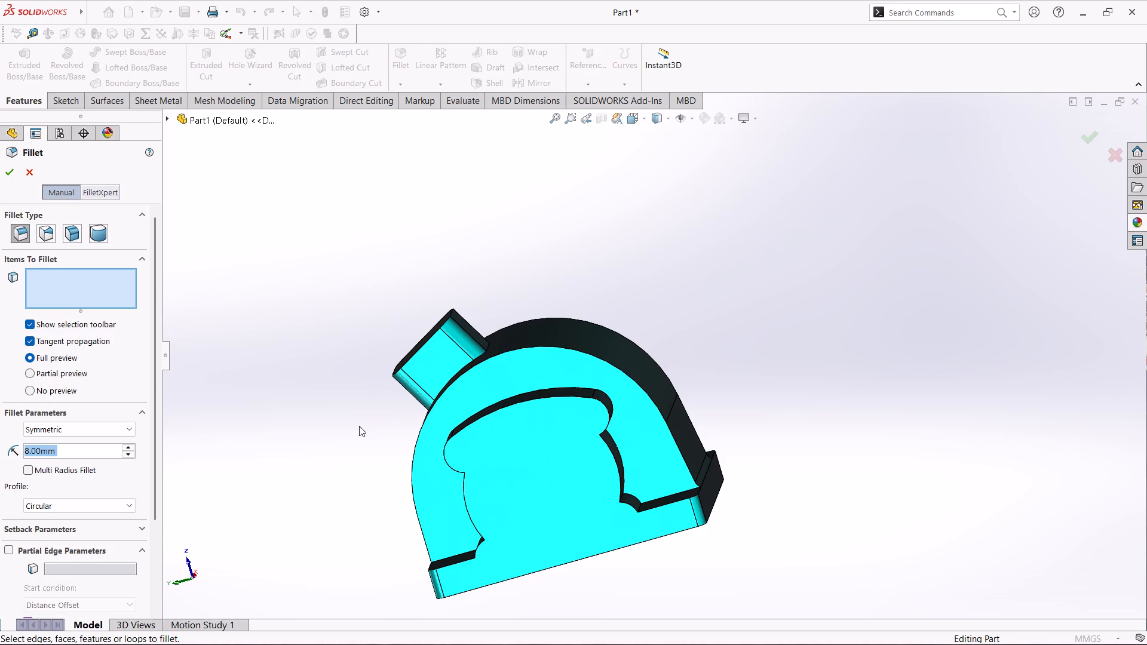
pyautogui.press('5')
pyautogui.press('Return')
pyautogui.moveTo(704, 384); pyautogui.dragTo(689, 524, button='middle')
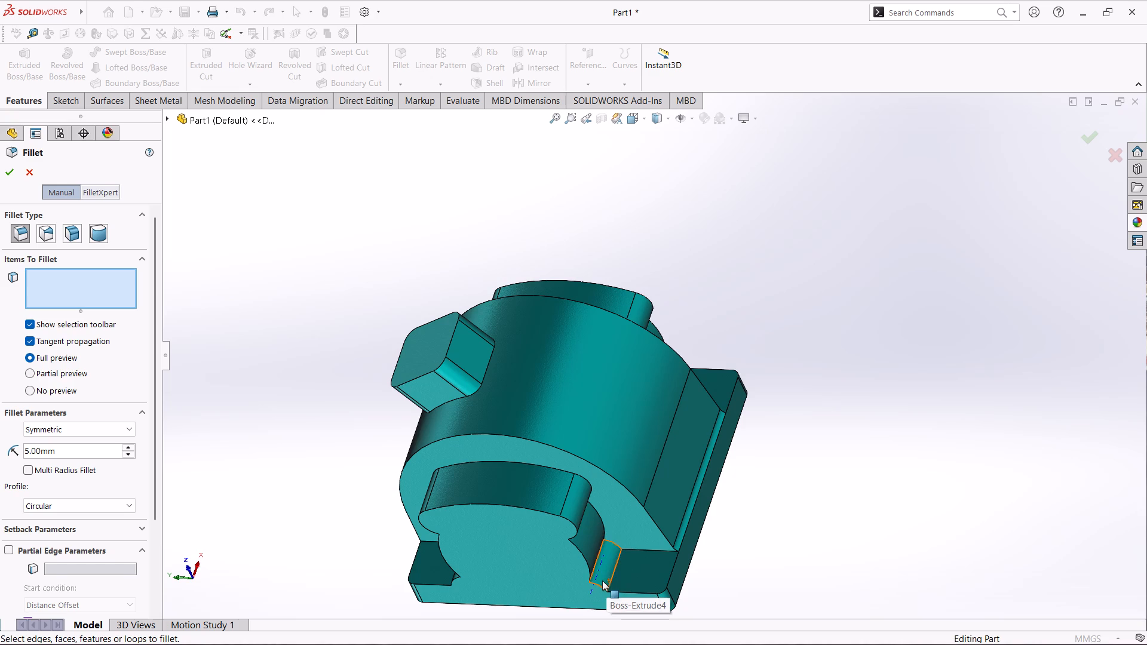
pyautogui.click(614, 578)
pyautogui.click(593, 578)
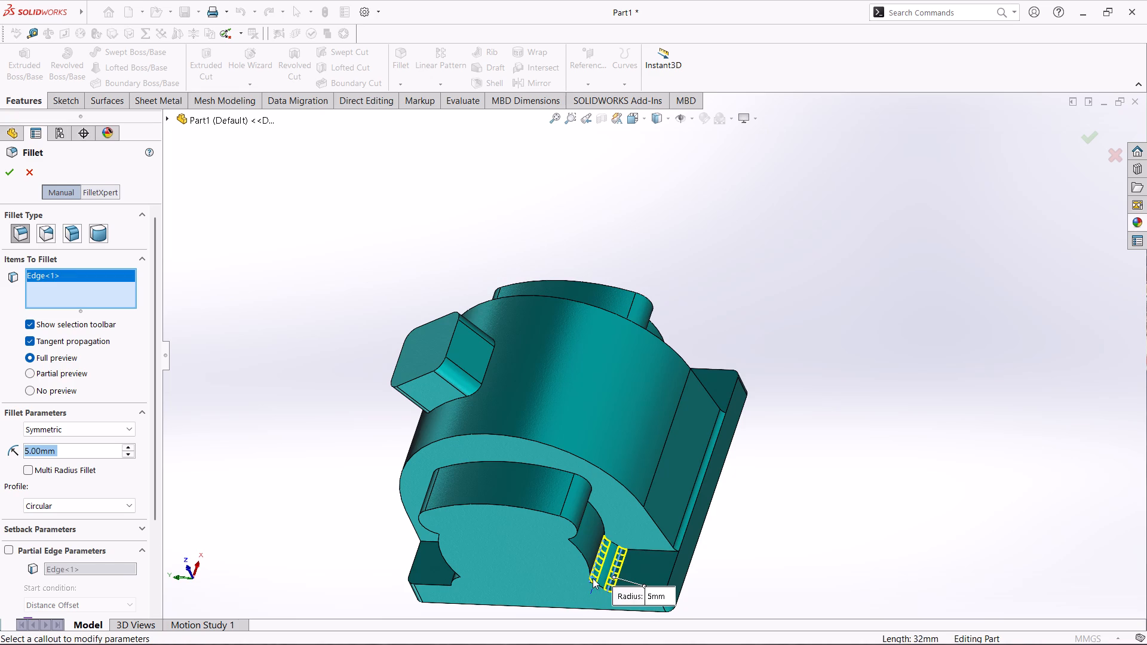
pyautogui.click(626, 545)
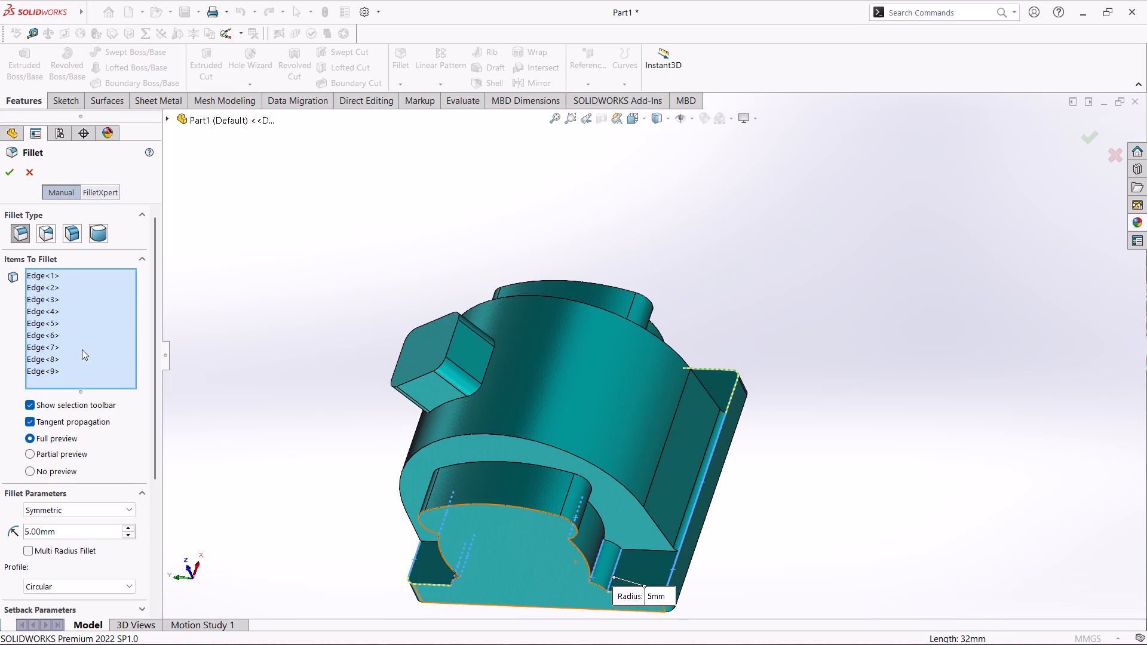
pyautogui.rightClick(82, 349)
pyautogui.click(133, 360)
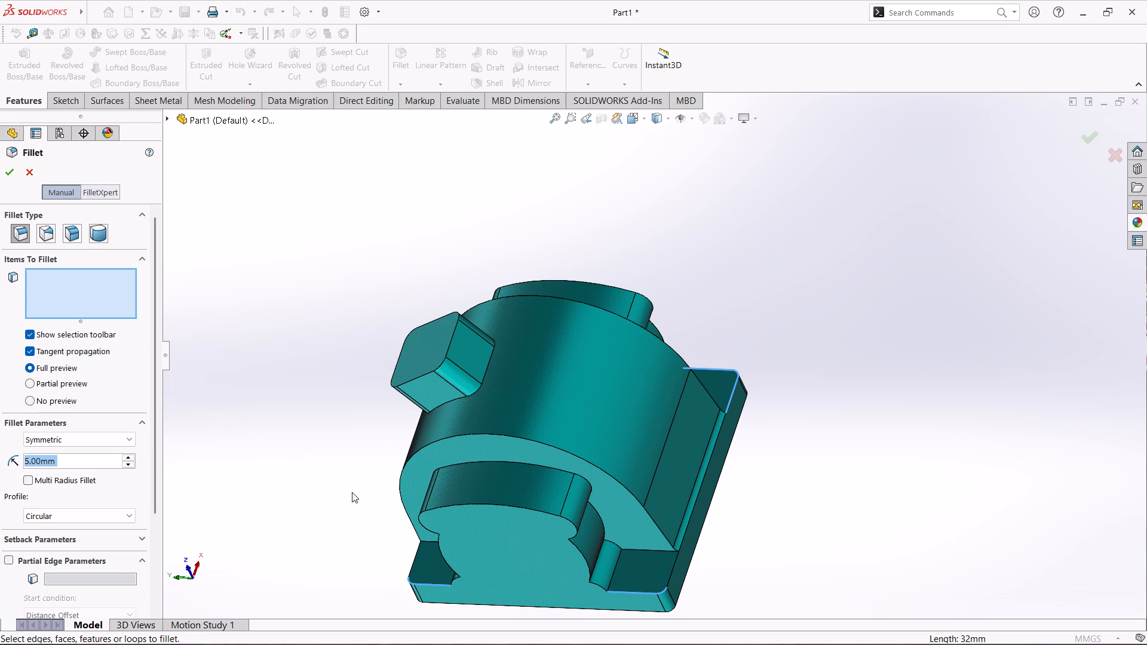
# Add the three 32 mm lengthwise edges of the upper and lower circular lobes on one side of the near end boss to the fillet.
pyautogui.click(614, 576)
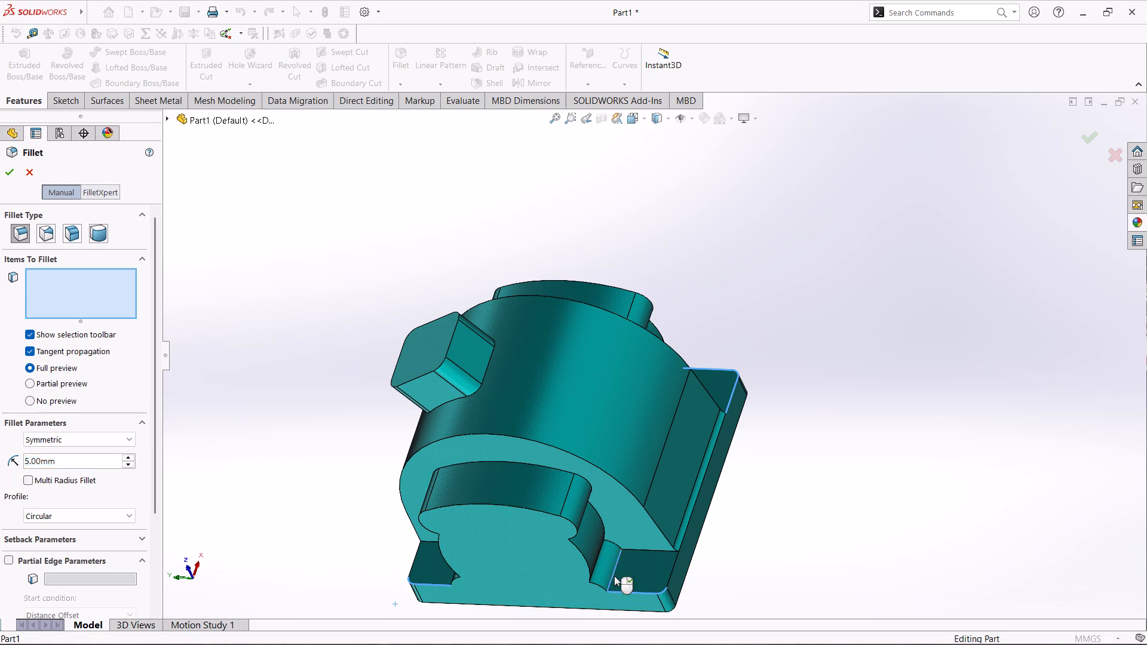
pyautogui.click(594, 572)
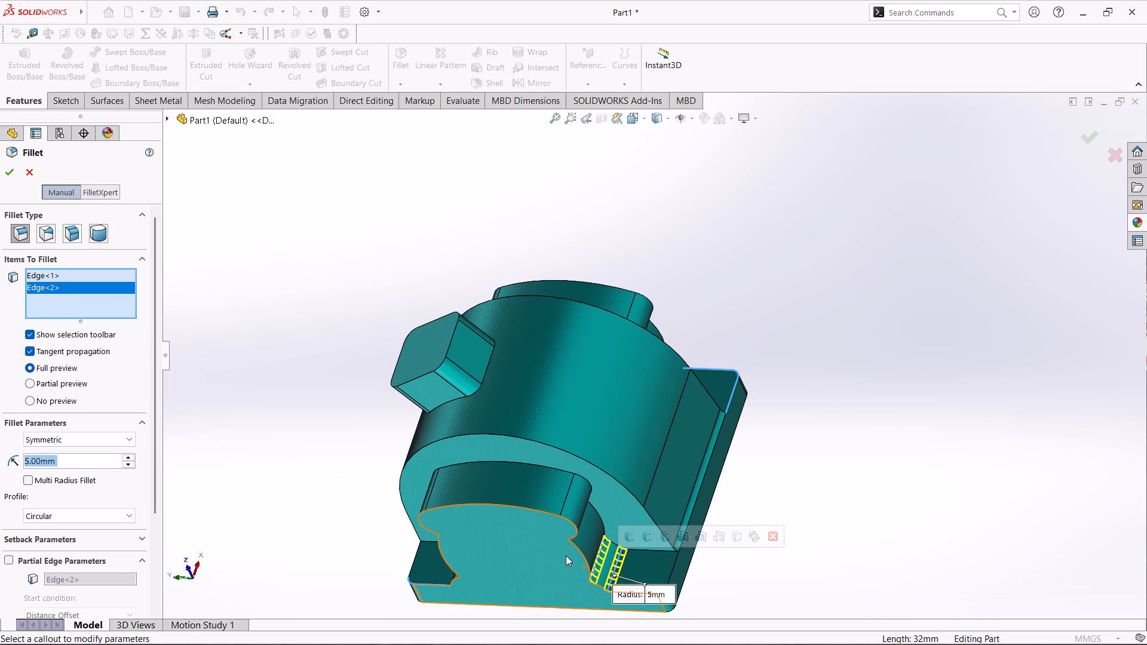
pyautogui.click(576, 537)
pyautogui.click(576, 537)
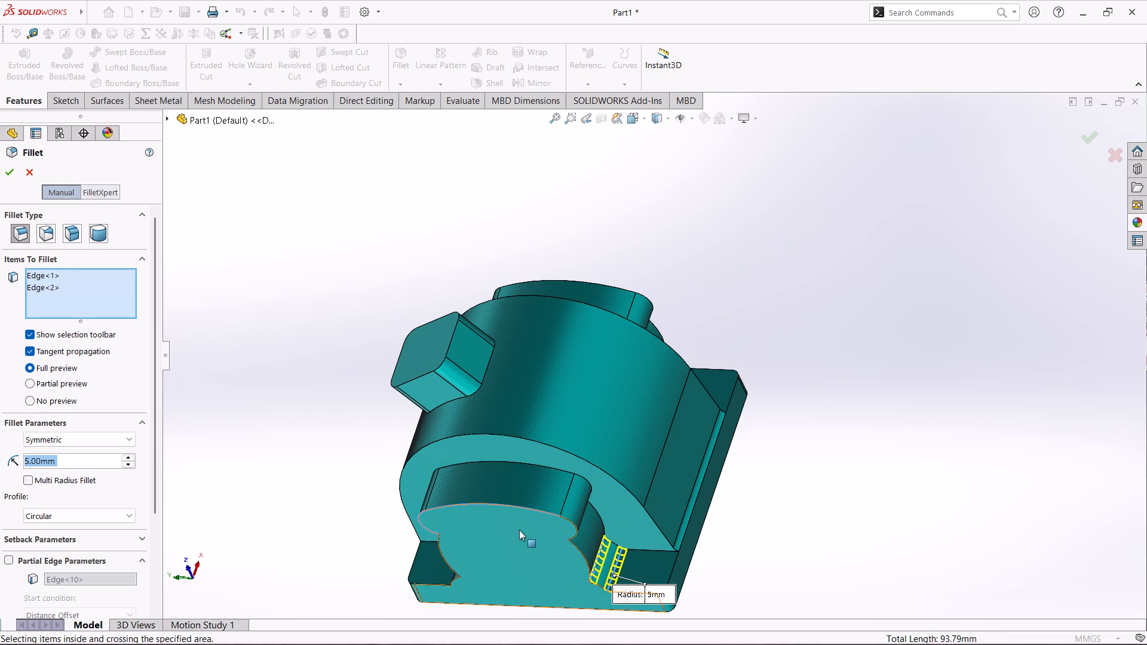
pyautogui.scroll(-1, 581, 531)
pyautogui.moveTo(584, 531); pyautogui.dragTo(529, 494, button='middle')
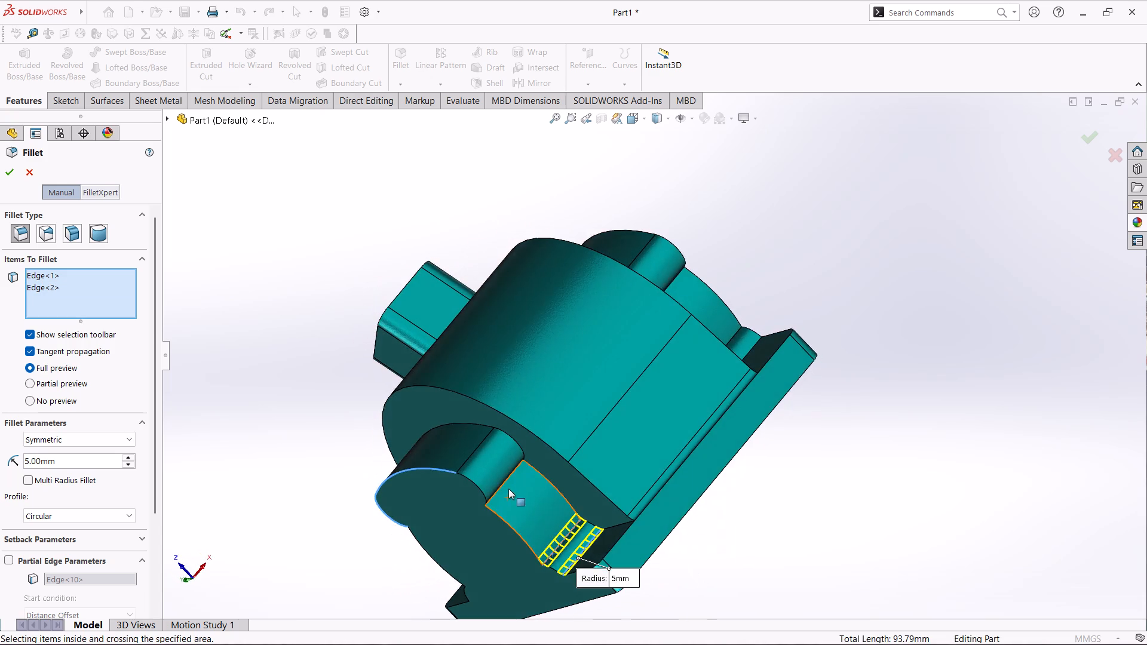
pyautogui.scroll(-5, 503, 488)
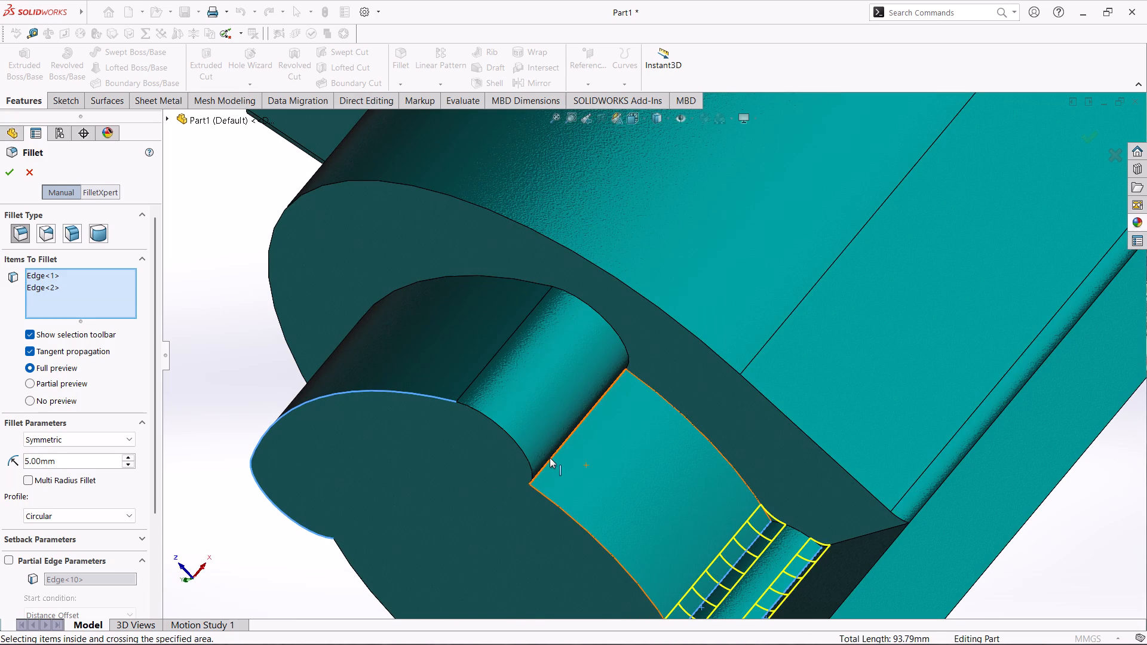
pyautogui.click(550, 457)
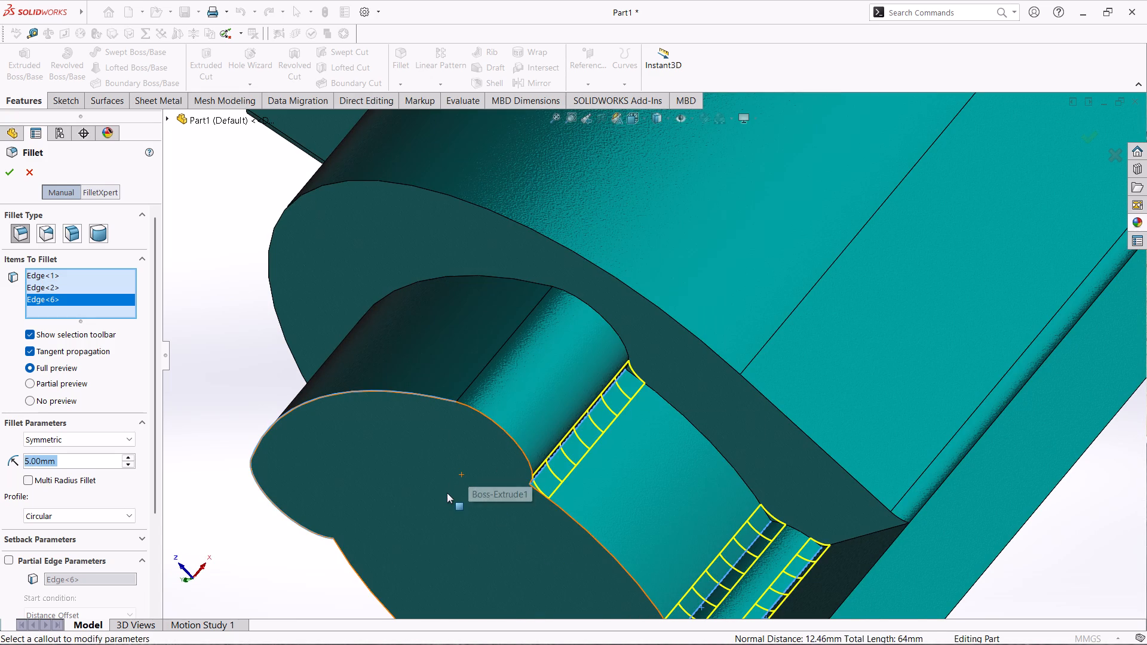
# Add the three matching lengthwise lobe edges on the other side of the same end boss to the 5 mm fillet.
pyautogui.moveTo(444, 500); pyautogui.dragTo(651, 458, button='middle')
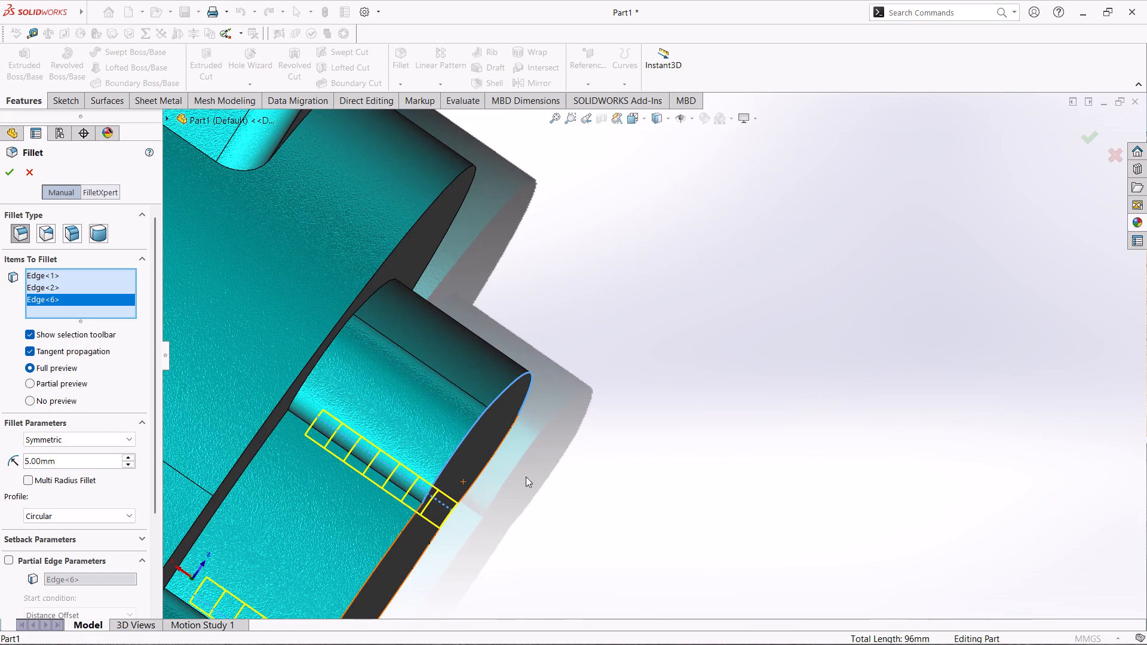
pyautogui.moveTo(417, 416); pyautogui.dragTo(402, 446, button='middle')
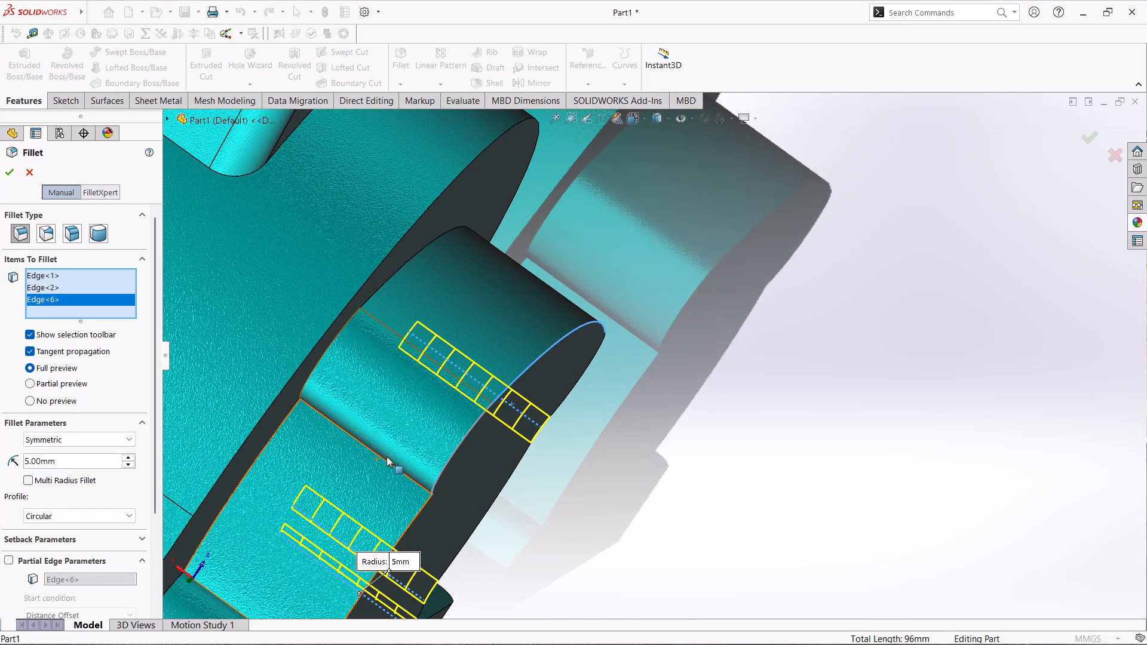
pyautogui.click(386, 460)
pyautogui.moveTo(383, 476); pyautogui.dragTo(410, 408, button='middle')
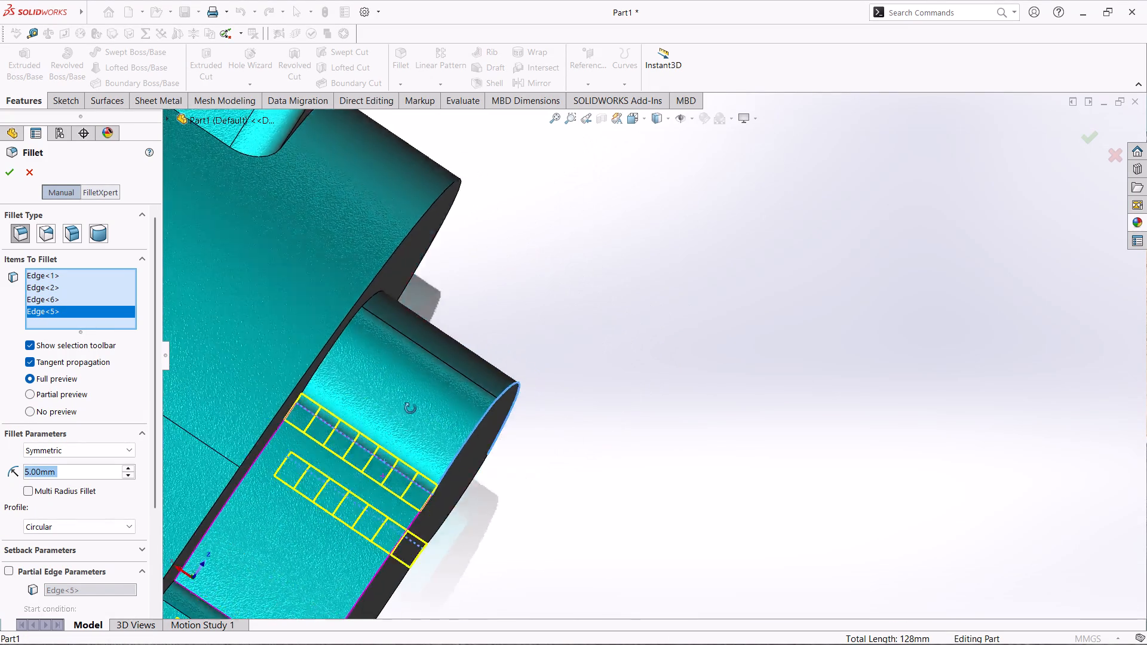
pyautogui.moveTo(410, 408); pyautogui.dragTo(422, 386, button='middle')
pyautogui.moveTo(341, 437); pyautogui.dragTo(276, 497, button='middle')
pyautogui.scroll(-1, 303, 478)
pyautogui.scroll(-4, 194, 560)
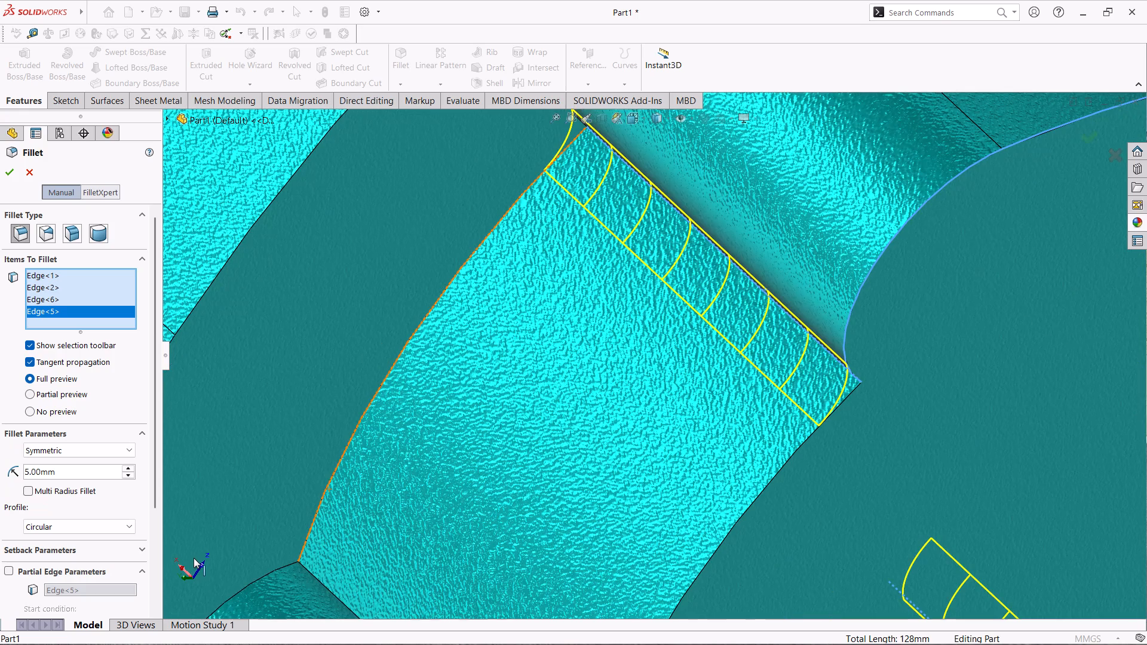
pyautogui.click(314, 575)
pyautogui.scroll(6, 385, 575)
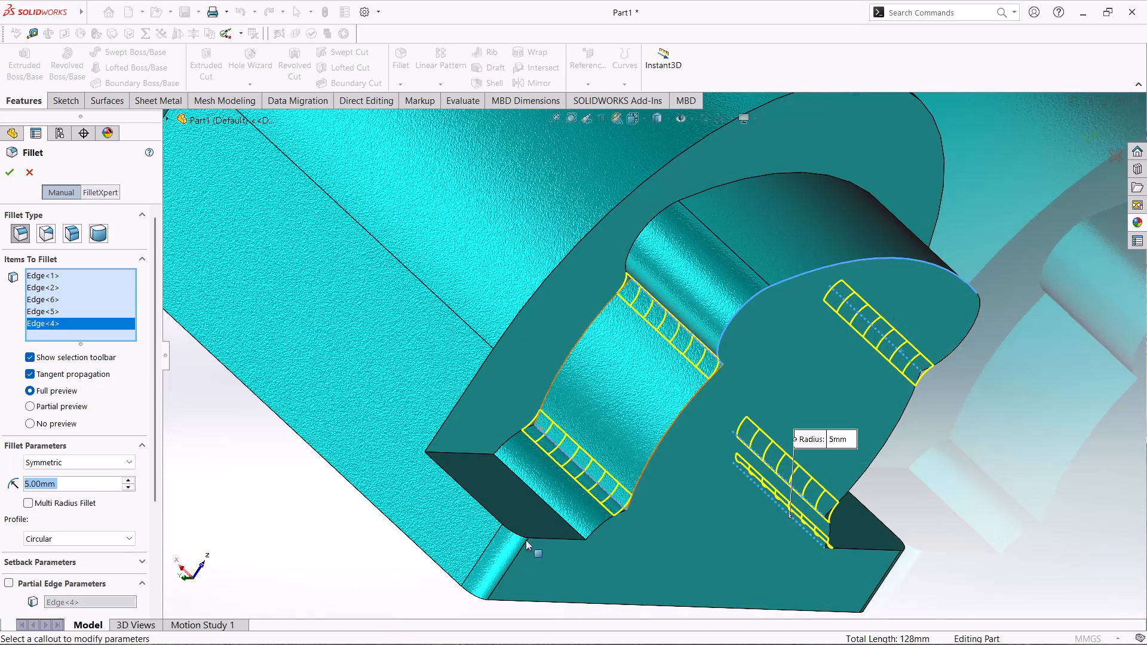
pyautogui.click(545, 502)
# Add the three lengthwise lobe edges on one side of the boss at the opposite housing end to the fillet.
pyautogui.moveTo(480, 433); pyautogui.dragTo(575, 539, button='middle')
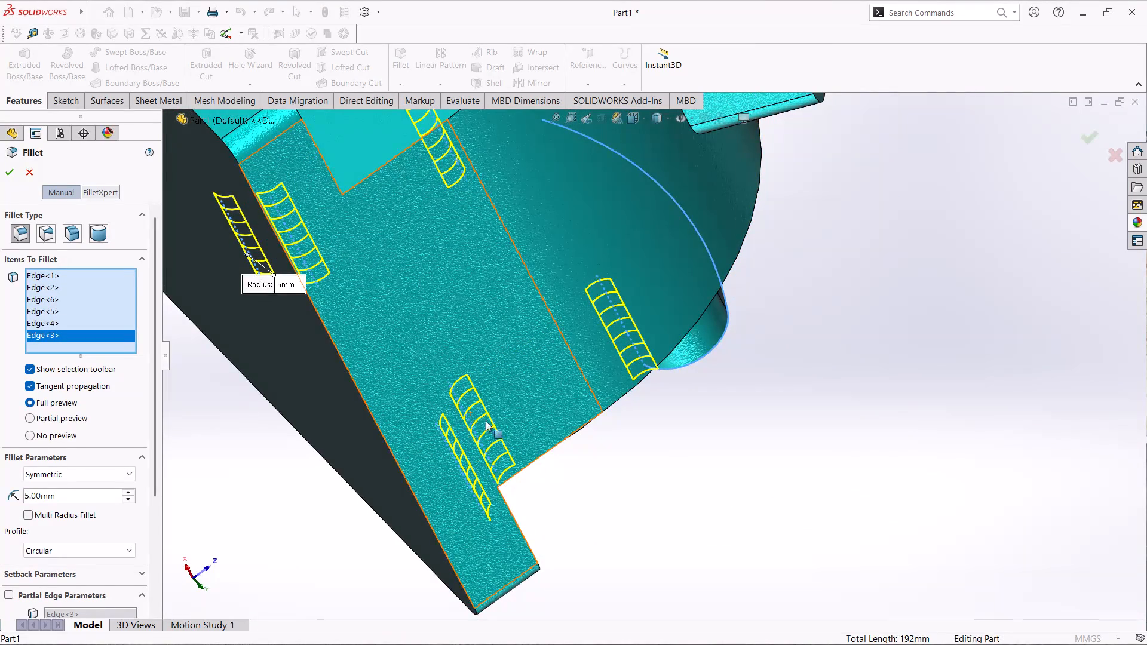
pyautogui.scroll(6, 486, 421)
pyautogui.scroll(1, 539, 312)
pyautogui.moveTo(536, 317); pyautogui.dragTo(598, 460, button='middle')
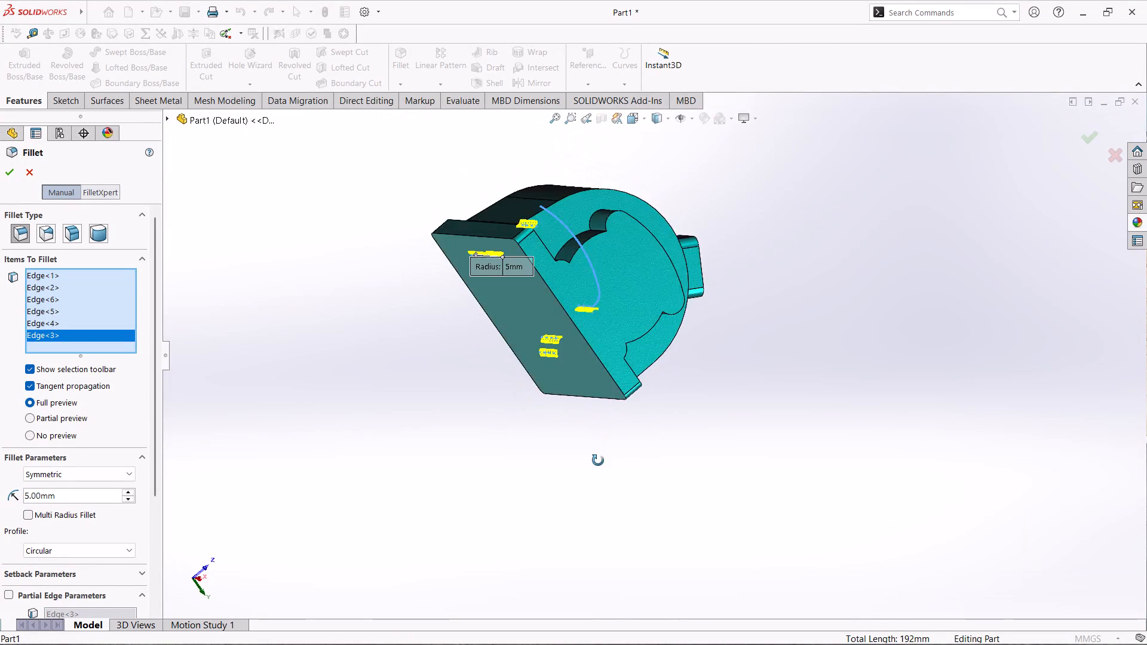
pyautogui.moveTo(598, 460); pyautogui.dragTo(621, 624, button='middle')
pyautogui.moveTo(578, 447); pyautogui.dragTo(579, 486, button='middle')
pyautogui.scroll(-10, 584, 370)
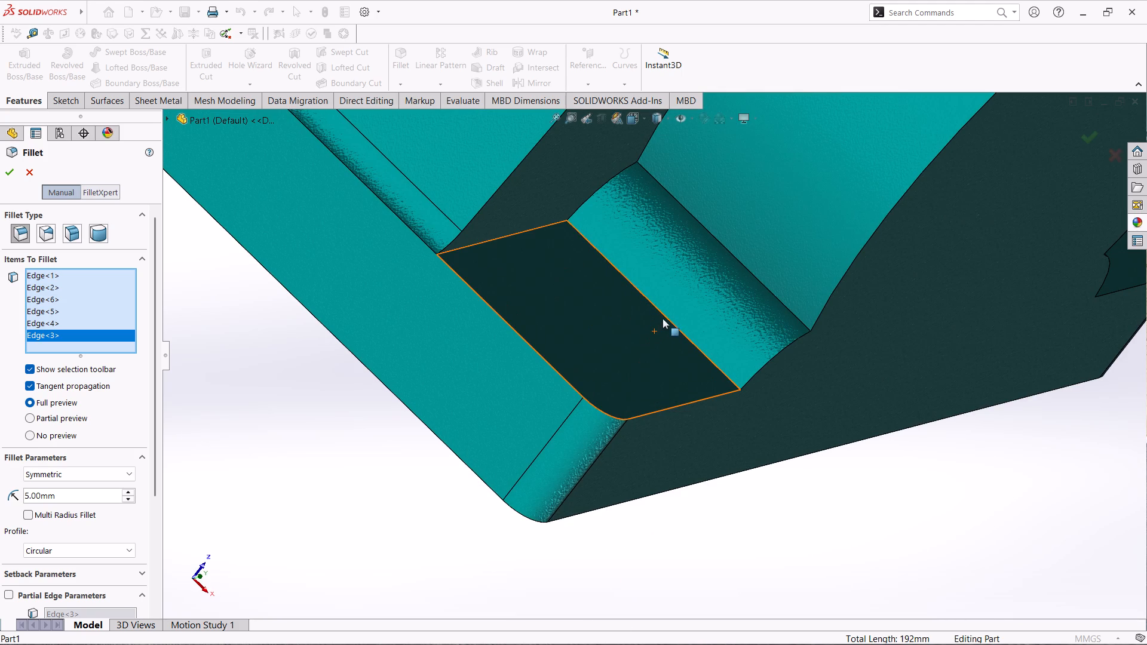
pyautogui.click(663, 317)
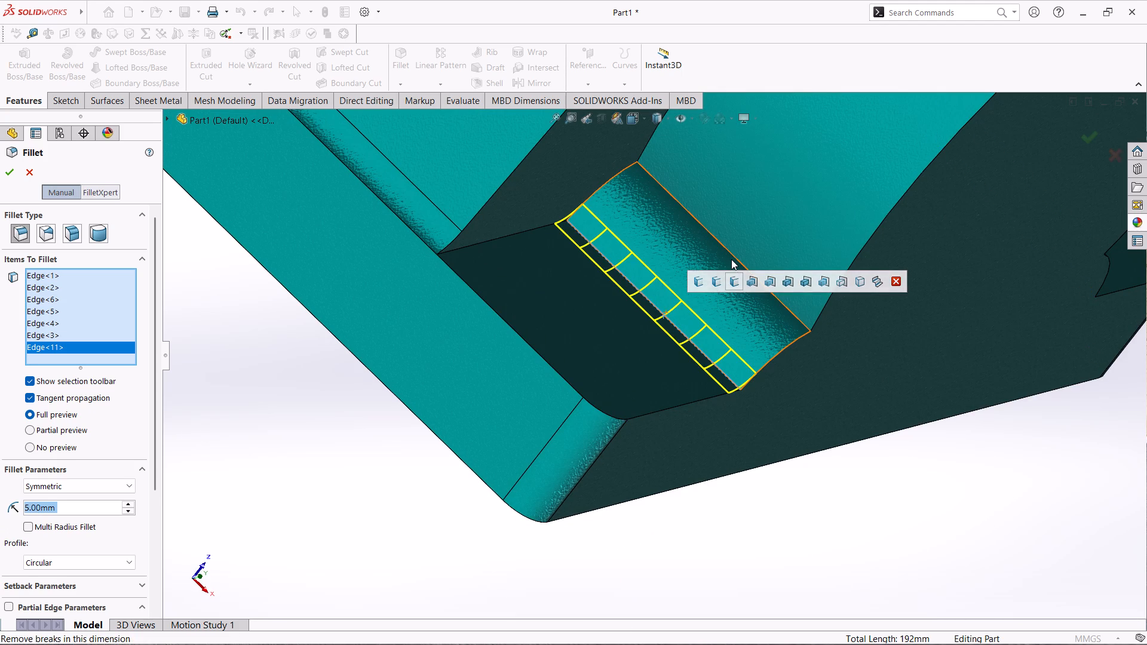
pyautogui.click(731, 254)
pyautogui.scroll(5, 857, 321)
pyautogui.scroll(2, 795, 309)
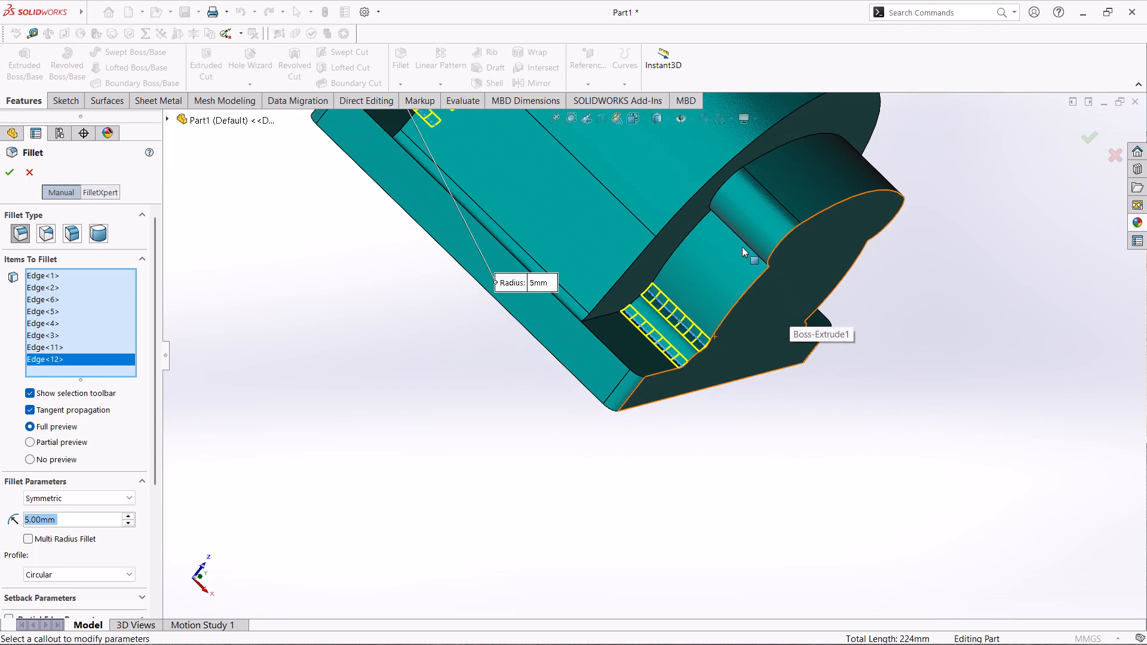
pyautogui.scroll(-7, 706, 245)
pyautogui.click(732, 308)
# Add the three remaining lengthwise lobe edges on the other side of the opposite end boss to the 5 mm fillet.
pyautogui.scroll(6, 881, 372)
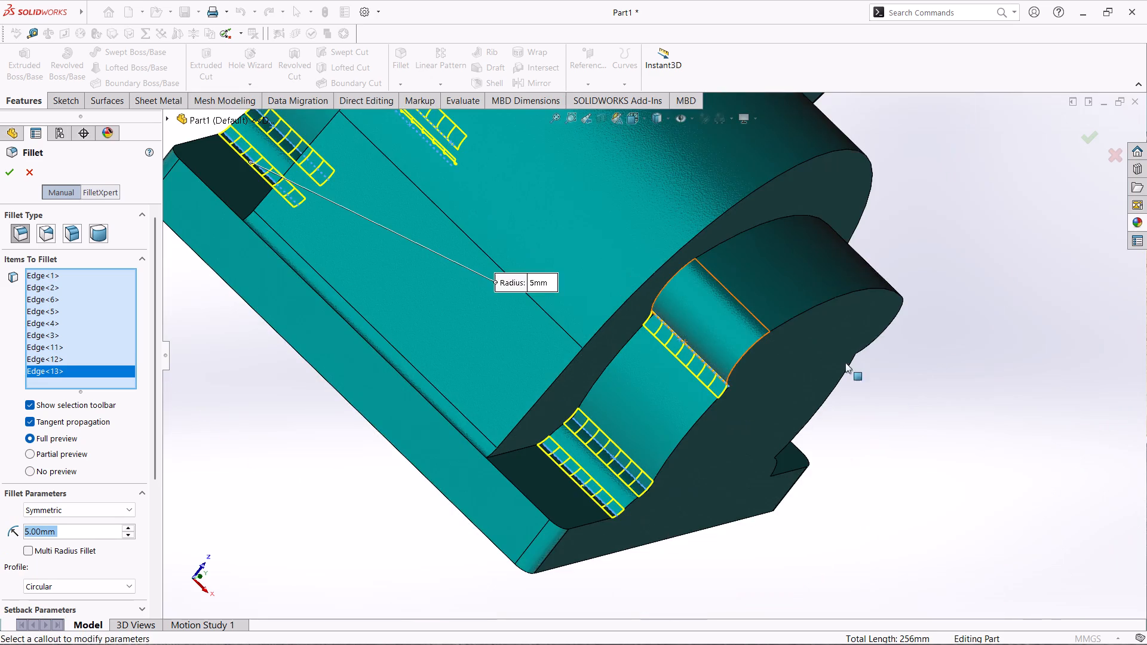
pyautogui.scroll(1, 845, 363)
pyautogui.moveTo(838, 377); pyautogui.dragTo(648, 394, button='middle')
pyautogui.scroll(1, 648, 394)
pyautogui.scroll(-7, 795, 324)
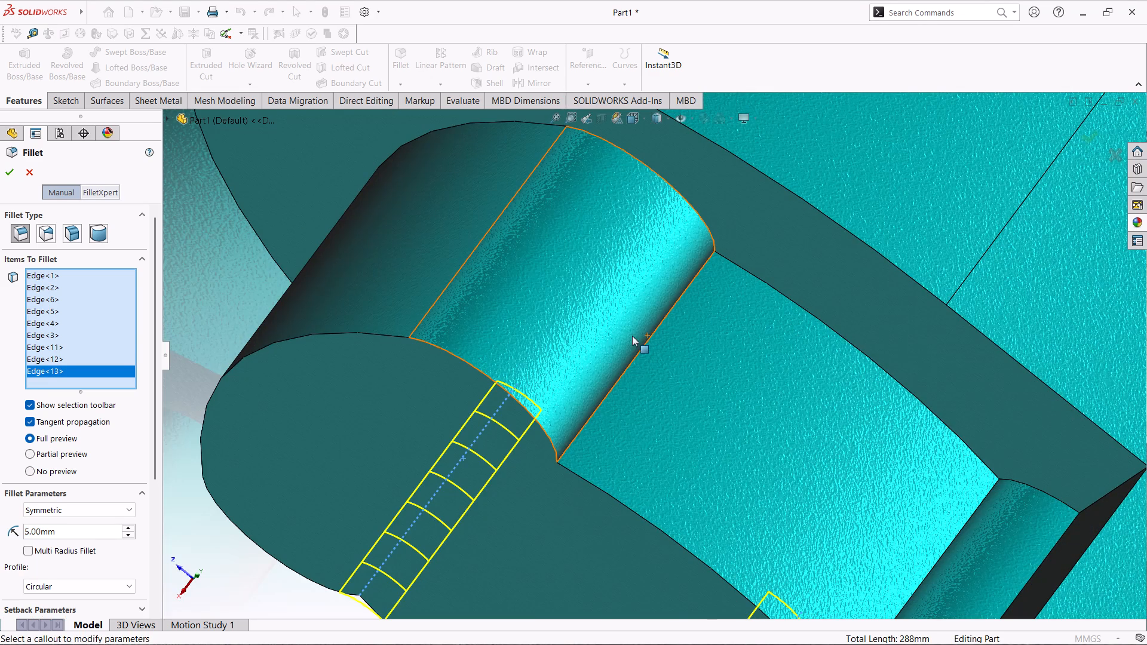
pyautogui.click(642, 342)
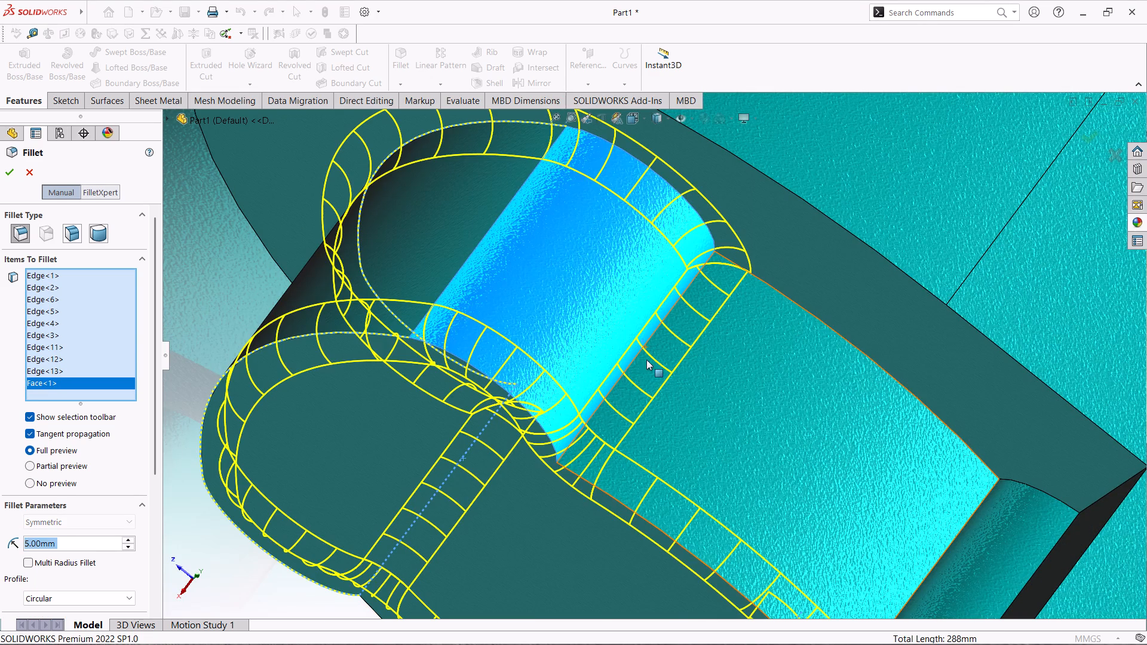
pyautogui.click(641, 353)
pyautogui.click(683, 215)
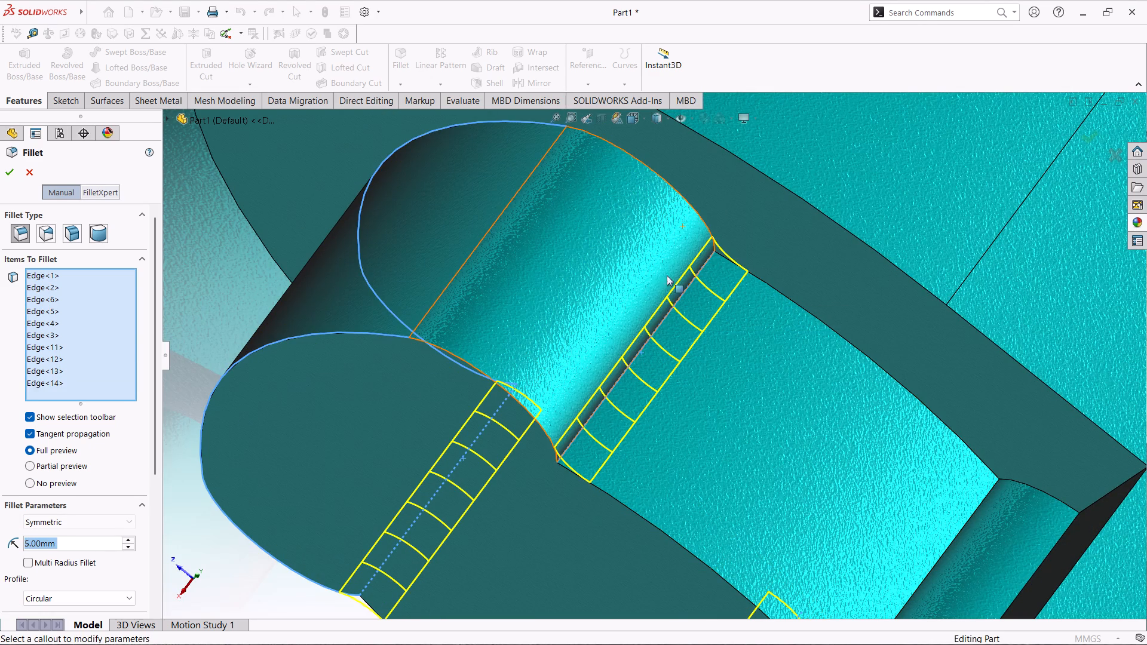
pyautogui.scroll(6, 787, 441)
pyautogui.scroll(-6, 783, 427)
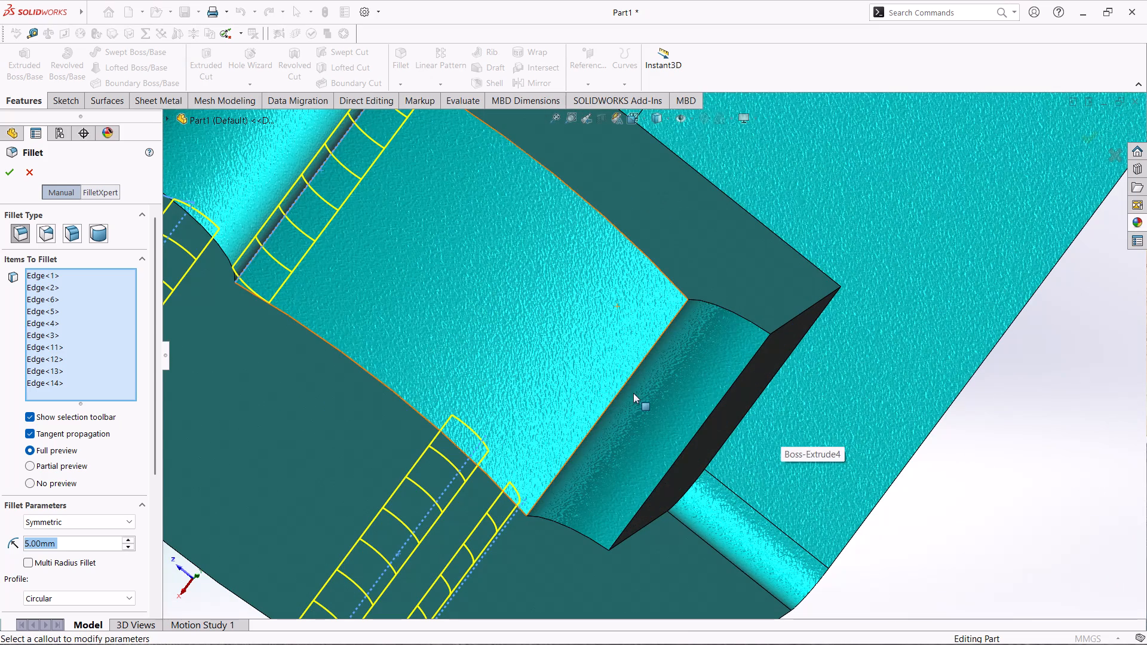
pyautogui.click(608, 403)
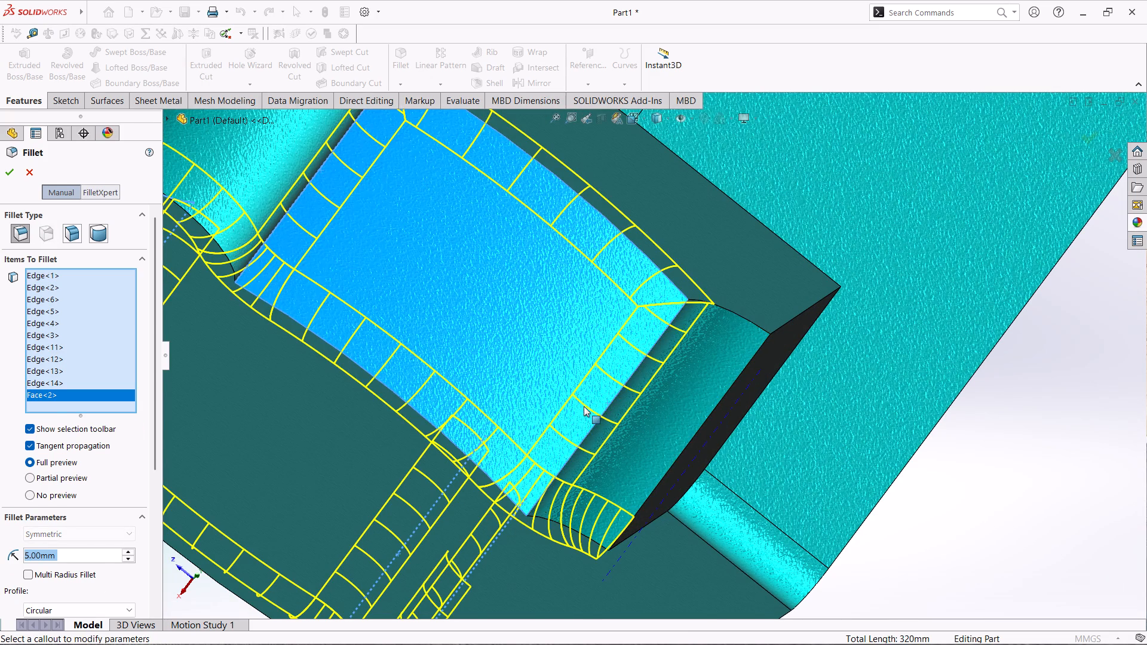
pyautogui.click(584, 406)
pyautogui.click(594, 426)
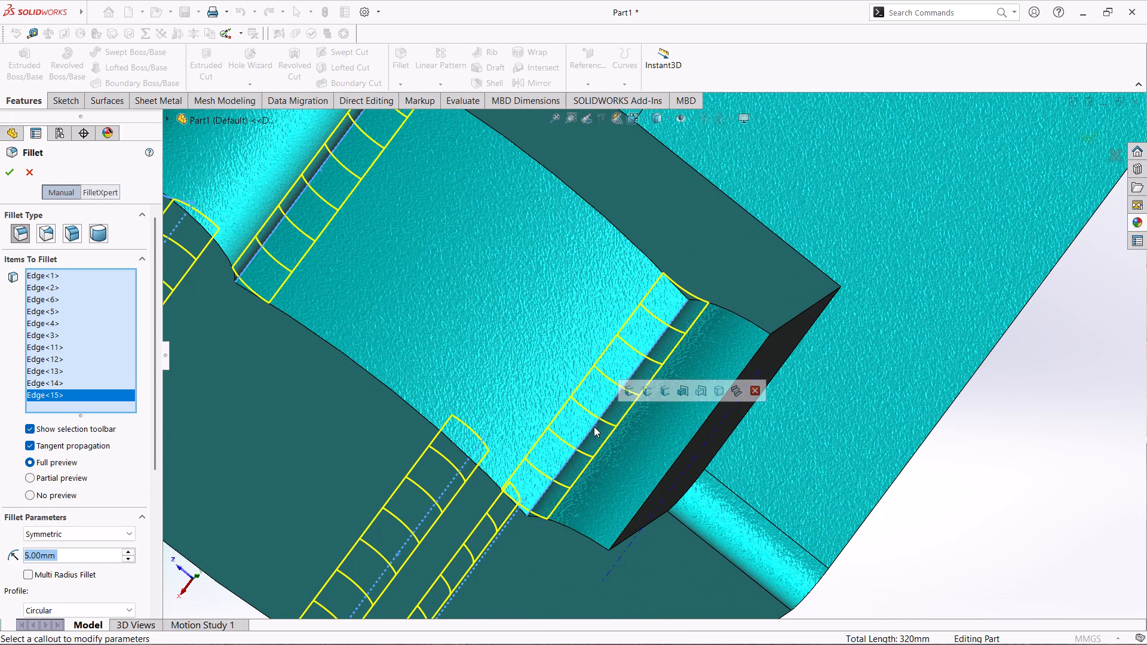
pyautogui.click(682, 451)
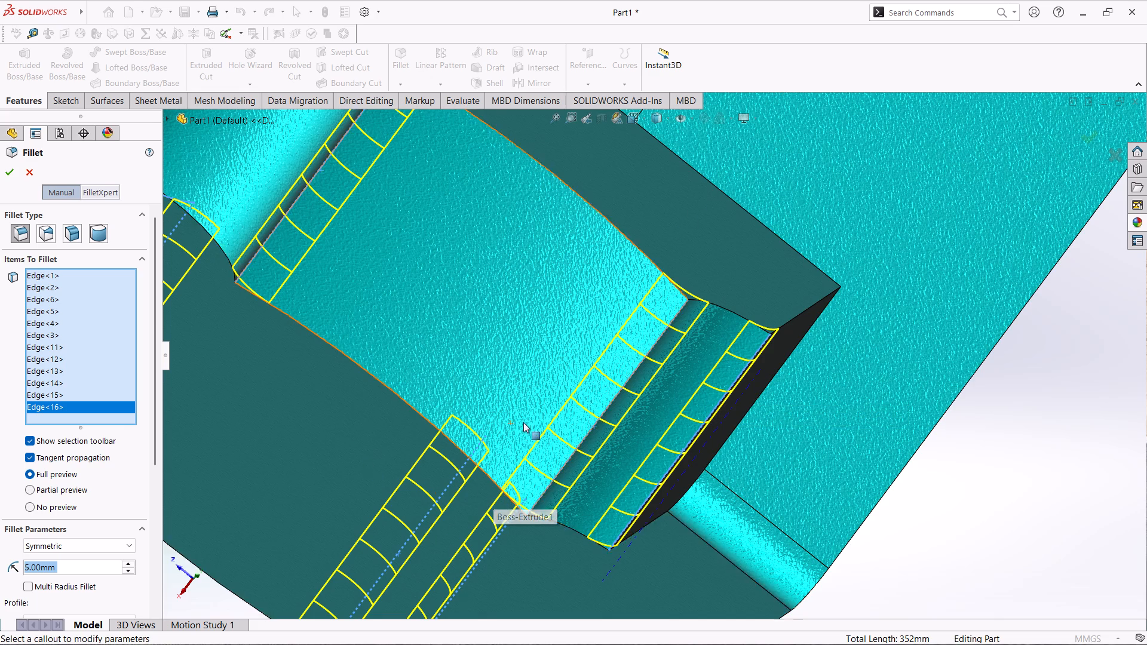
# Add the curved outer rim edges at both ends of the domed housing body to the 5 mm fillet.
pyautogui.scroll(7, 523, 420)
pyautogui.moveTo(556, 205); pyautogui.dragTo(622, 245, button='middle')
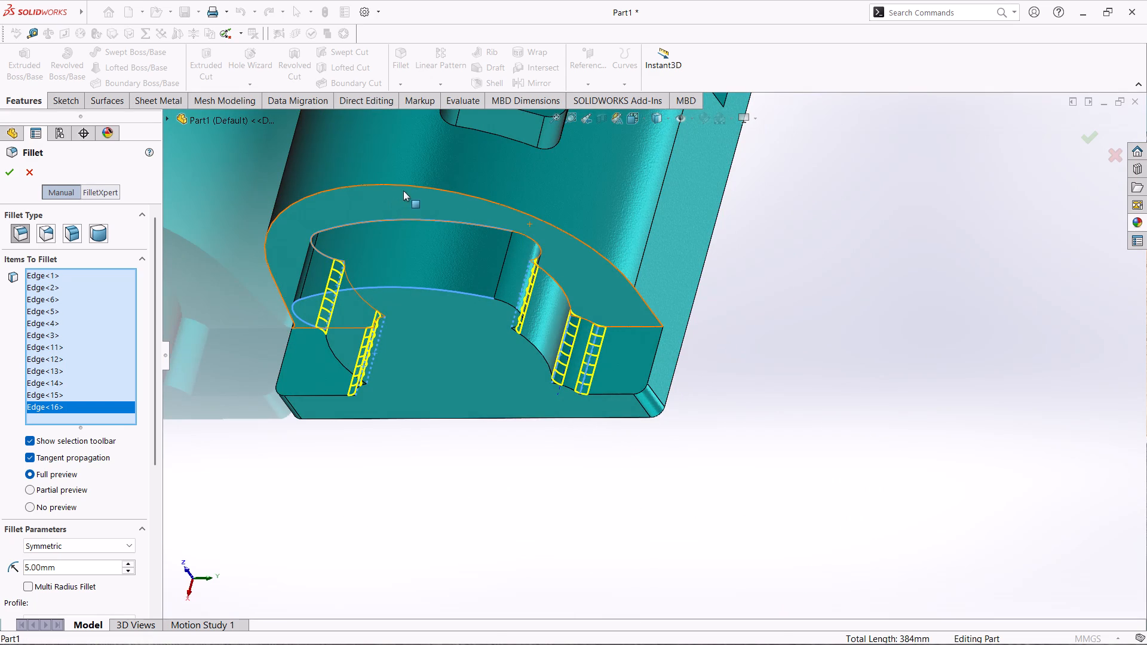
pyautogui.click(410, 186)
pyautogui.scroll(5, 578, 228)
pyautogui.moveTo(612, 199); pyautogui.dragTo(590, 289, button='middle')
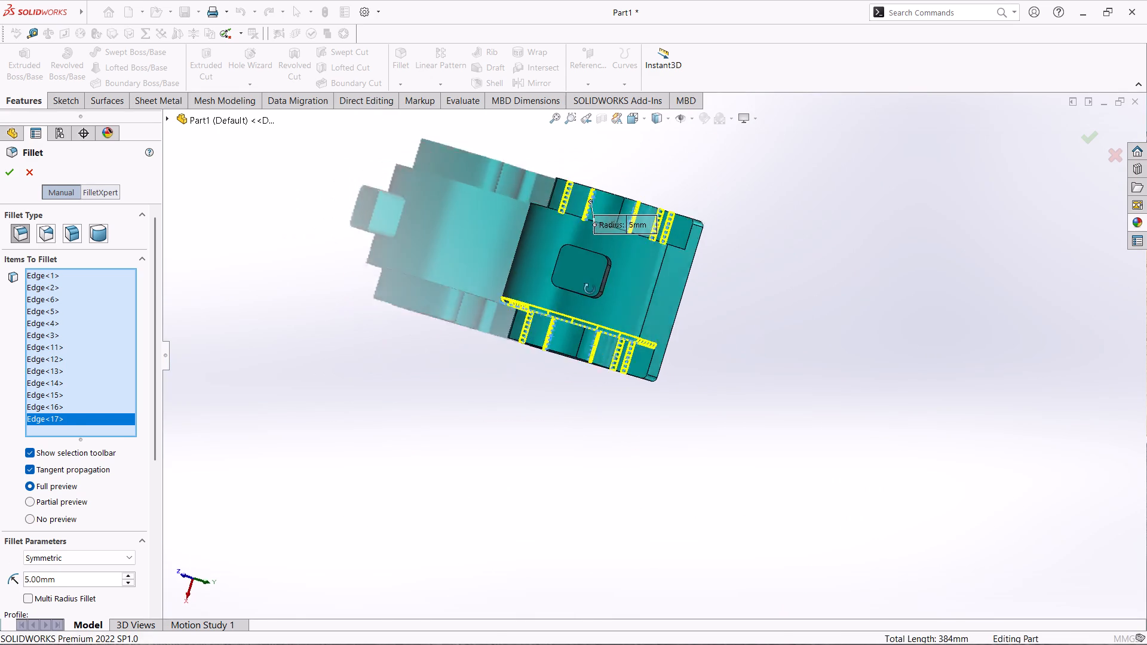
pyautogui.moveTo(590, 289); pyautogui.dragTo(575, 343, button='middle')
pyautogui.click(604, 257)
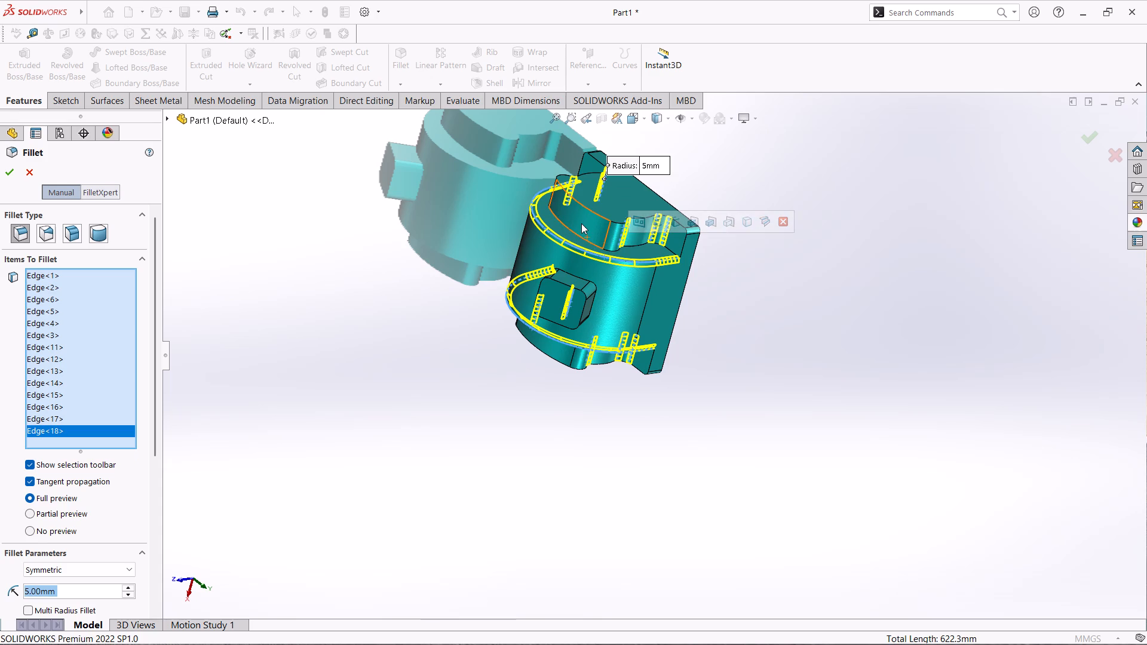
# Add the edges where one lobed end boss meets the housing body's end face, including both concave sides, to the fillet.
pyautogui.scroll(-7, 573, 179)
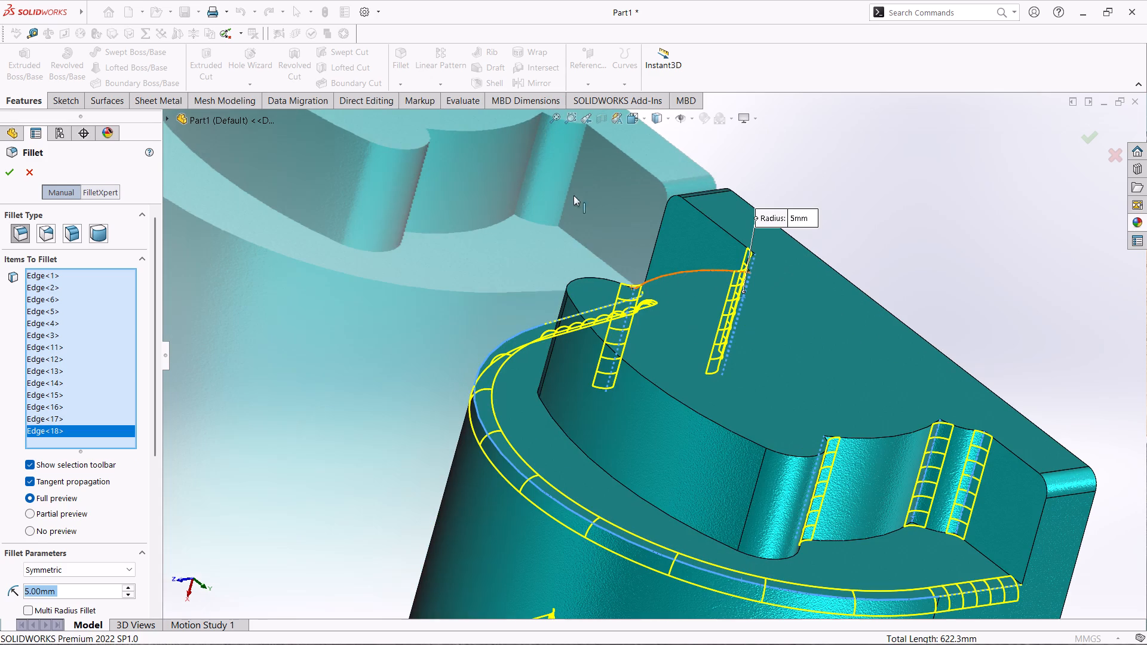
pyautogui.click(607, 473)
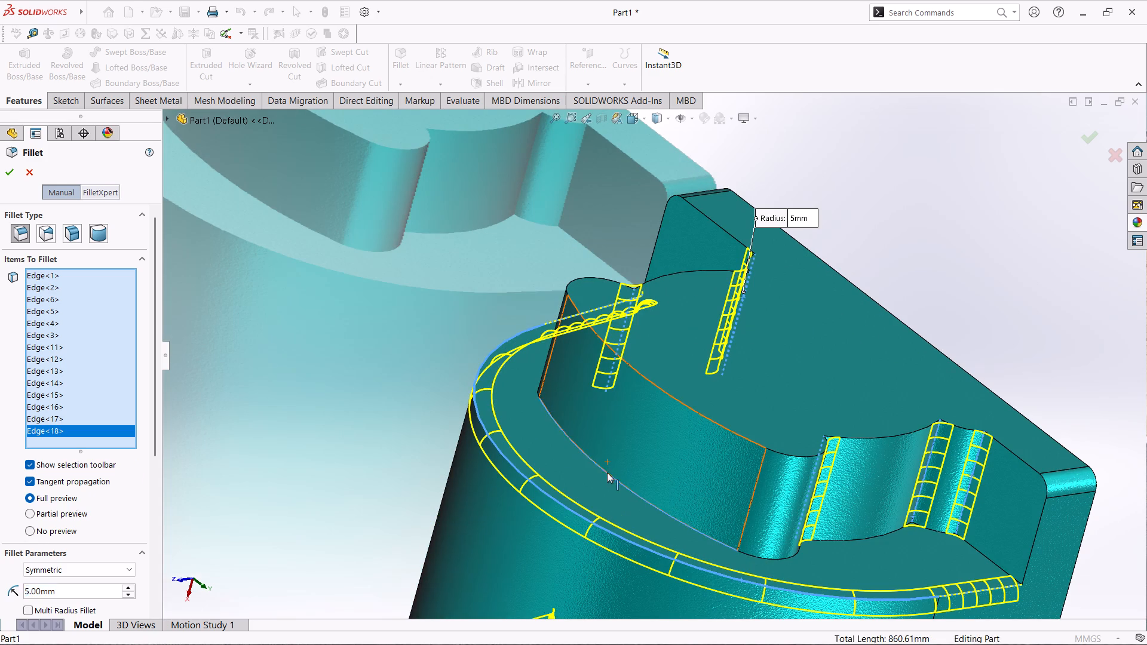
pyautogui.click(841, 538)
pyautogui.click(847, 483)
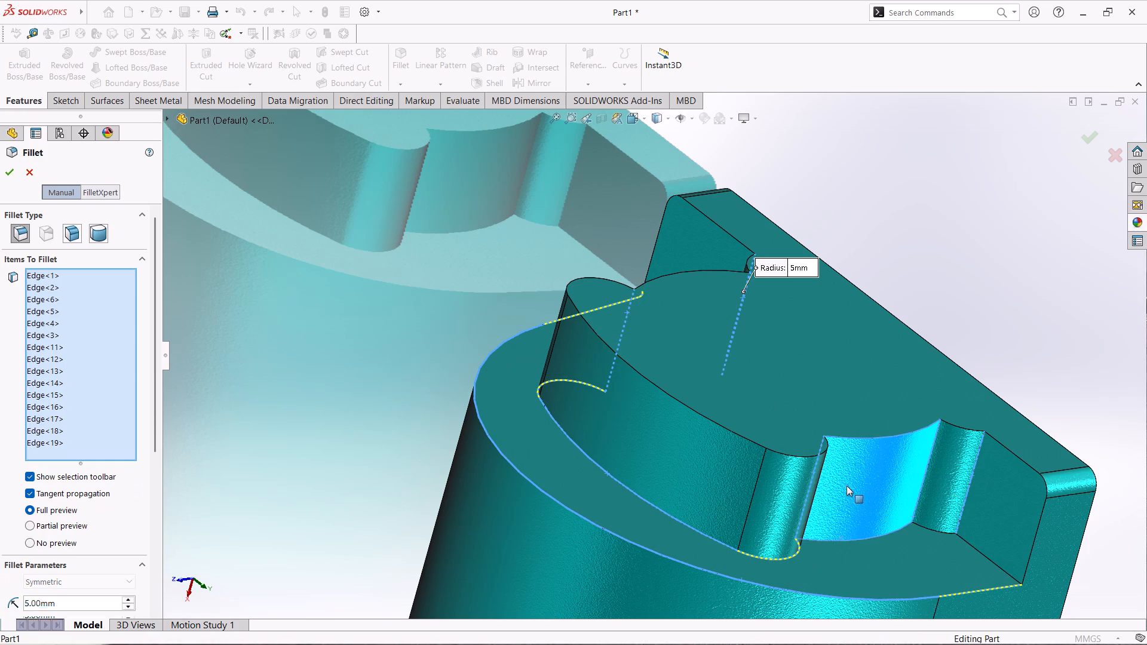
pyautogui.click(850, 539)
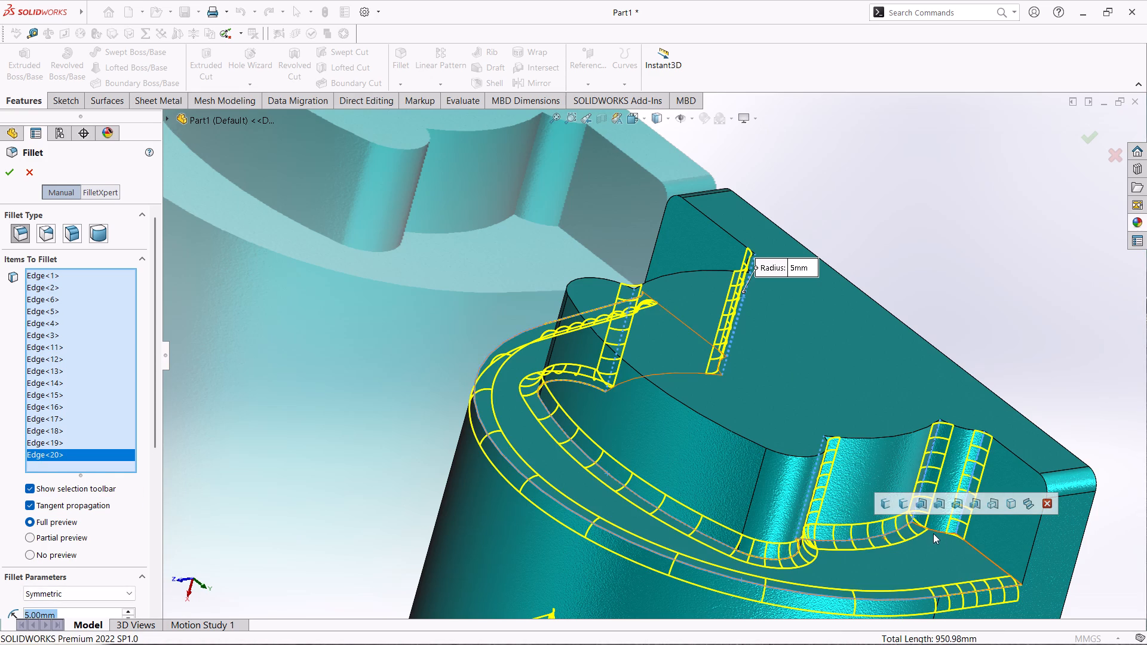
pyautogui.click(936, 530)
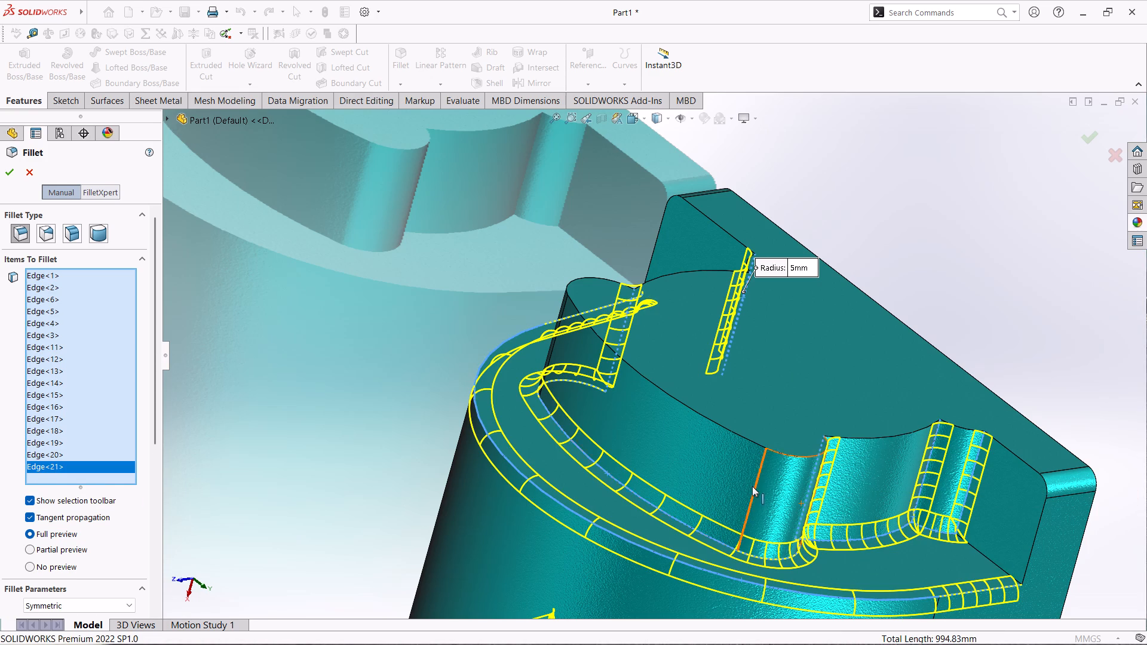
pyautogui.moveTo(667, 456); pyautogui.dragTo(821, 530, button='middle')
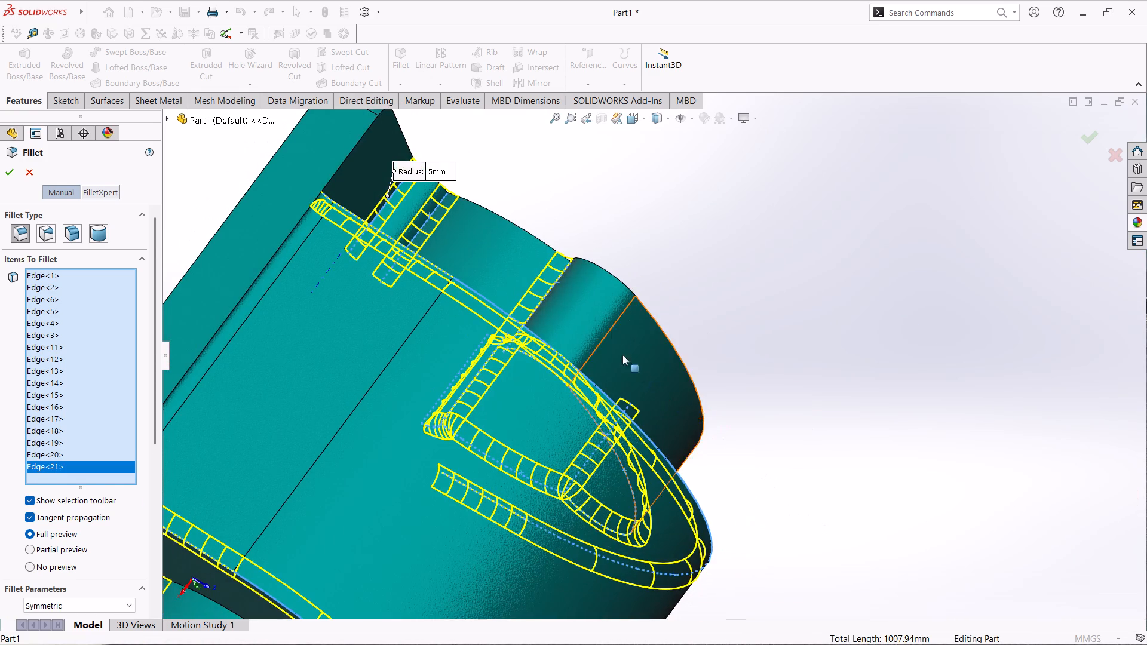
pyautogui.moveTo(607, 317); pyautogui.dragTo(571, 460, button='middle')
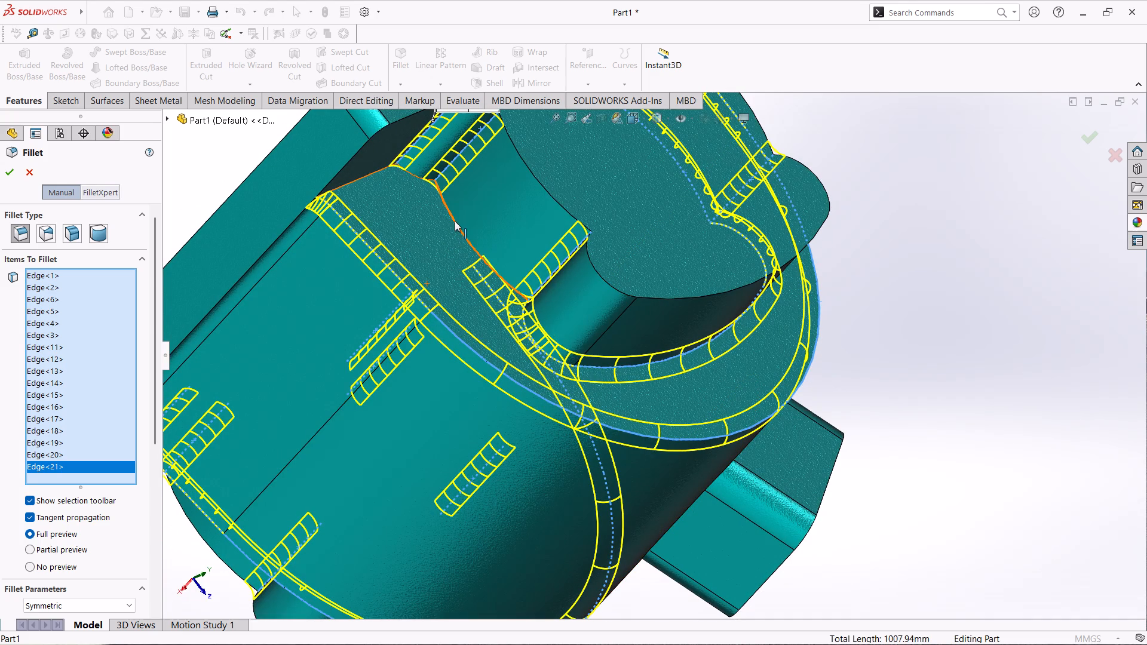
pyautogui.click(455, 221)
pyautogui.click(417, 175)
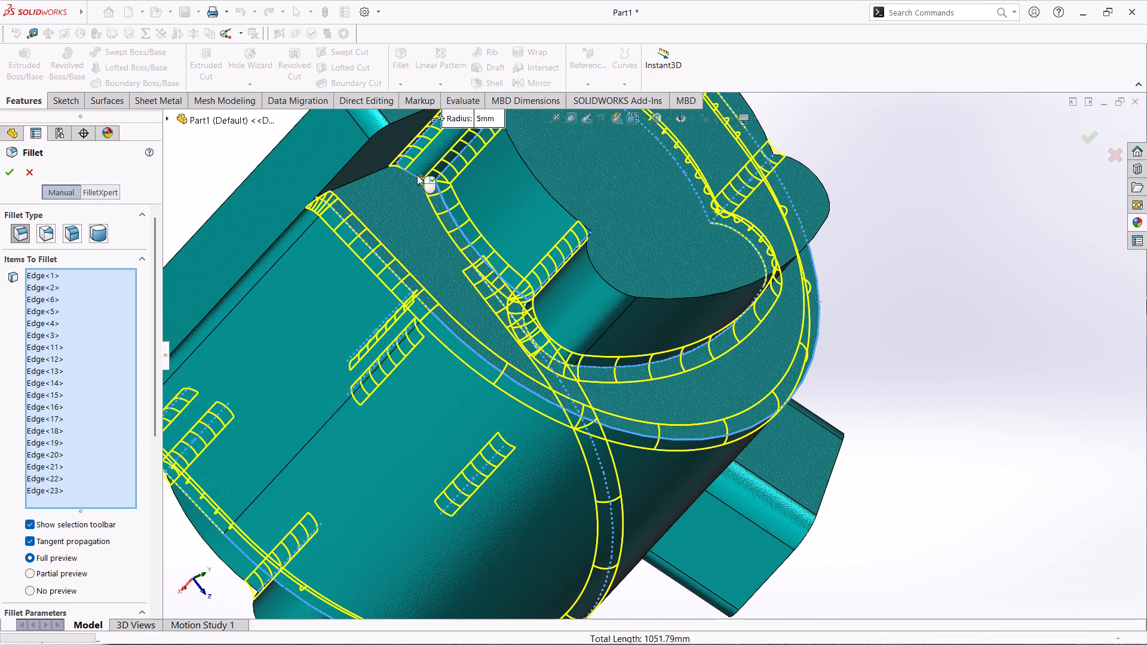
# Add the main curved base edge and one concave side edge of the opposite end boss to the 5 mm fillet.
pyautogui.scroll(6, 547, 376)
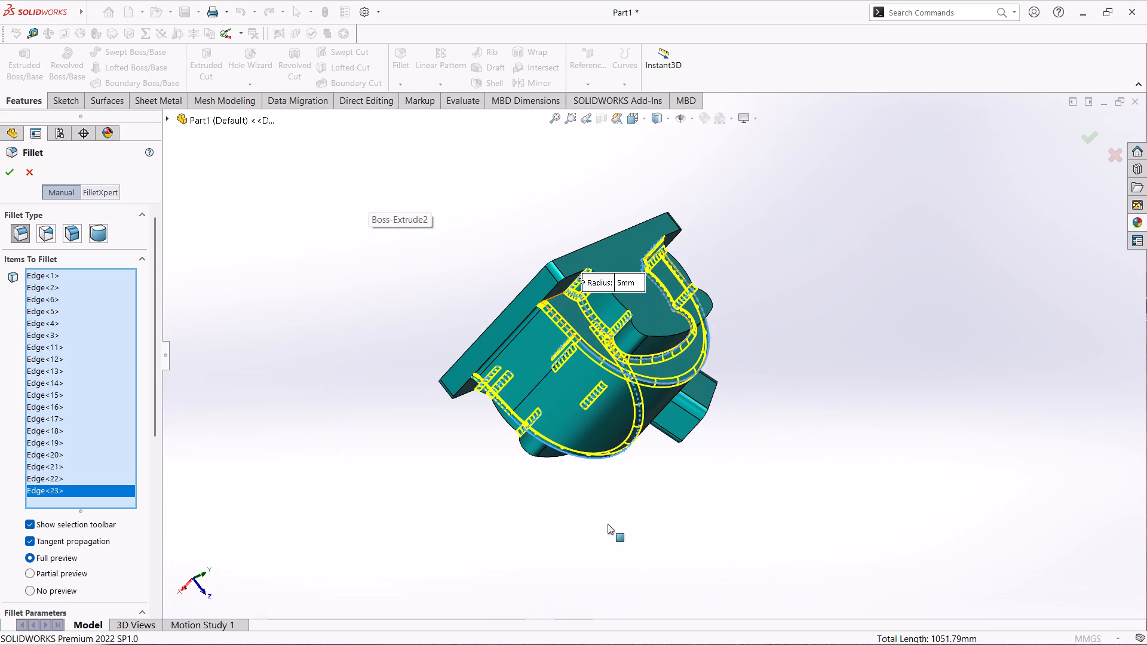
pyautogui.moveTo(622, 517); pyautogui.dragTo(596, 237, button='middle')
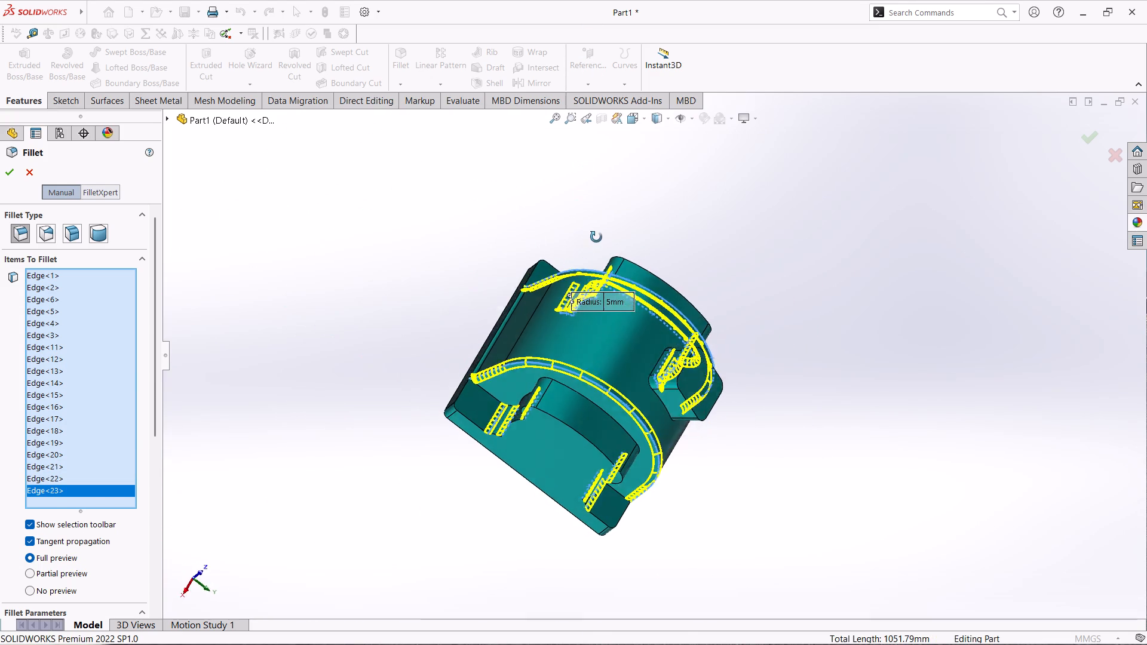
pyautogui.moveTo(596, 237); pyautogui.dragTo(626, 242, button='middle')
pyautogui.scroll(-6, 582, 407)
pyautogui.scroll(-1, 652, 371)
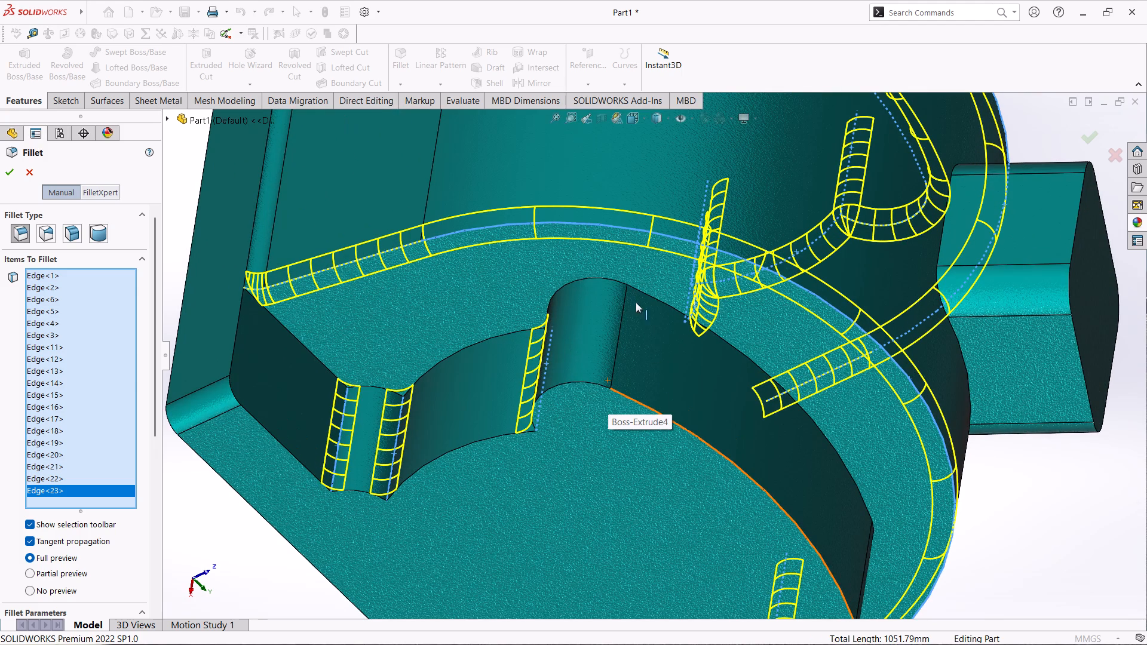
pyautogui.click(632, 288)
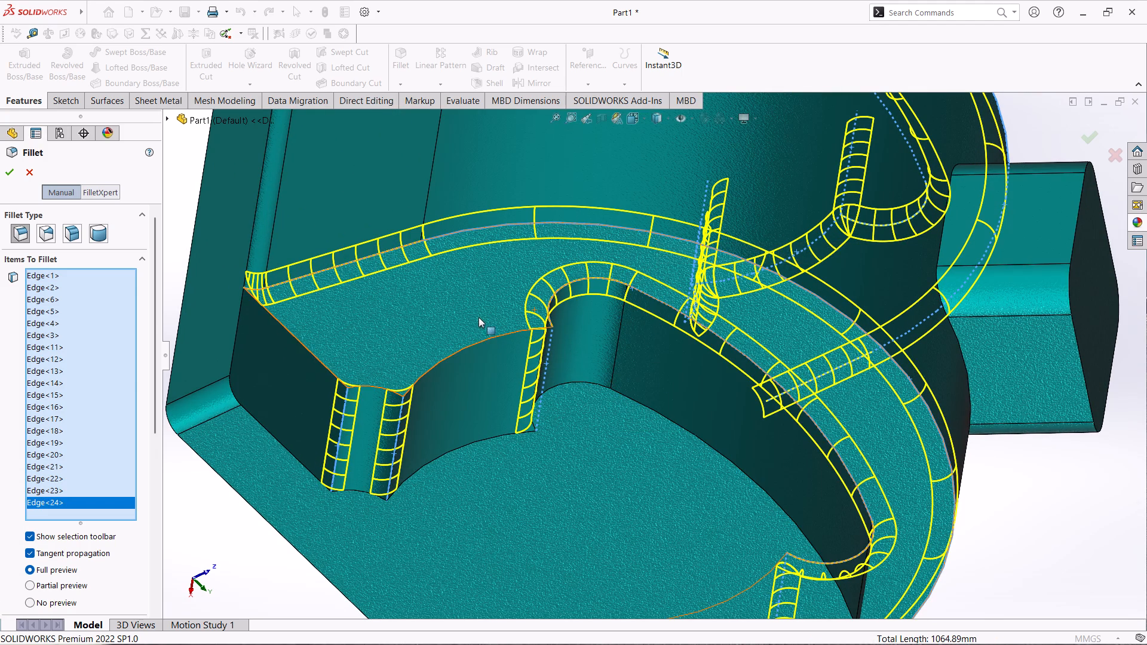
pyautogui.click(481, 339)
pyautogui.click(482, 339)
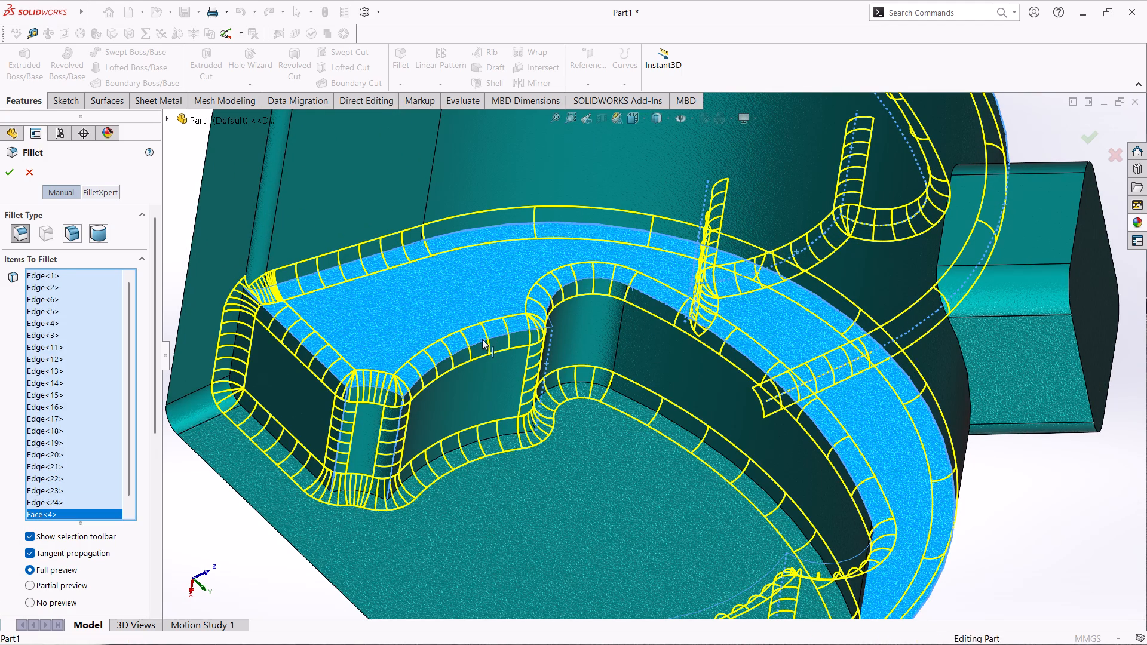
pyautogui.click(438, 316)
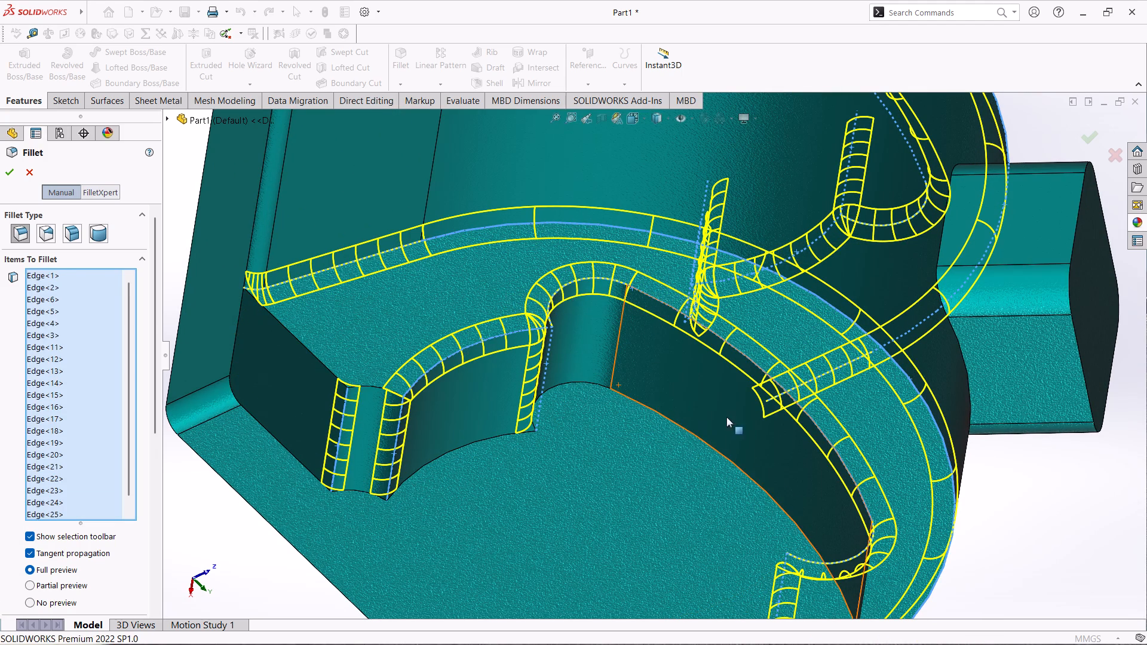
# Add the matching concave base edge on the other side of the opposite end boss to the fillet.
pyautogui.moveTo(718, 414); pyautogui.dragTo(590, 349, button='middle')
pyautogui.scroll(-5, 637, 368)
pyautogui.scroll(7, 697, 399)
pyautogui.scroll(3, 801, 441)
pyautogui.scroll(-2, 798, 467)
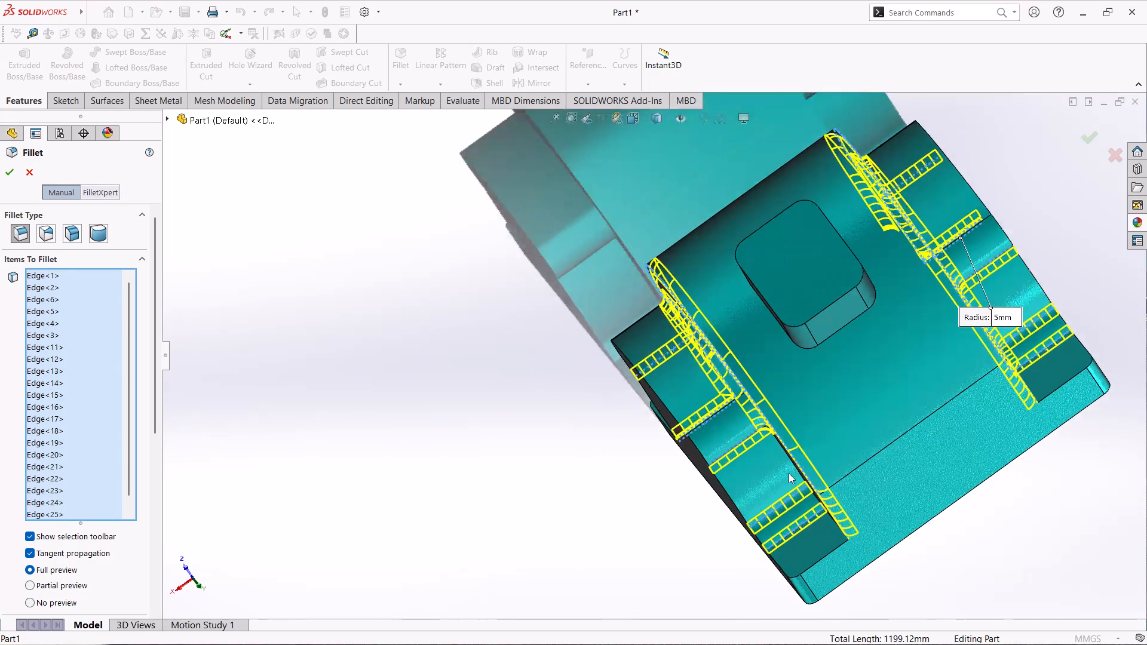
pyautogui.scroll(-3, 789, 473)
pyautogui.moveTo(759, 436); pyautogui.dragTo(806, 400, button='middle')
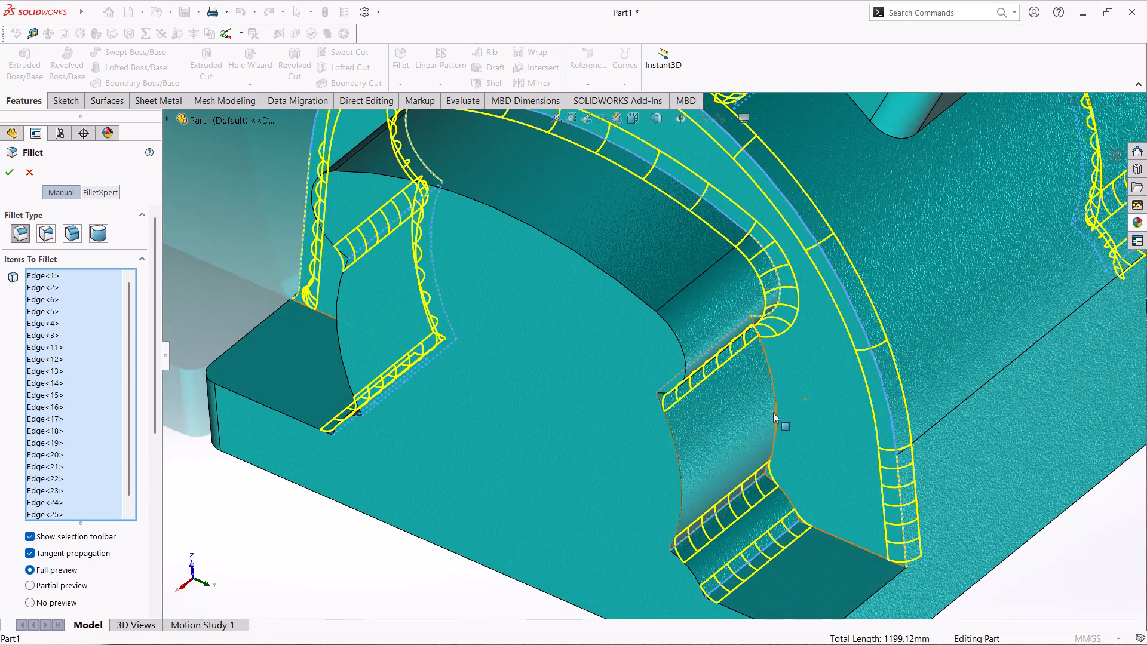
pyautogui.click(775, 408)
# Add the base loop of the rounded rectangular boss on the dome and apply the 5 mm fillet.
pyautogui.scroll(5, 660, 437)
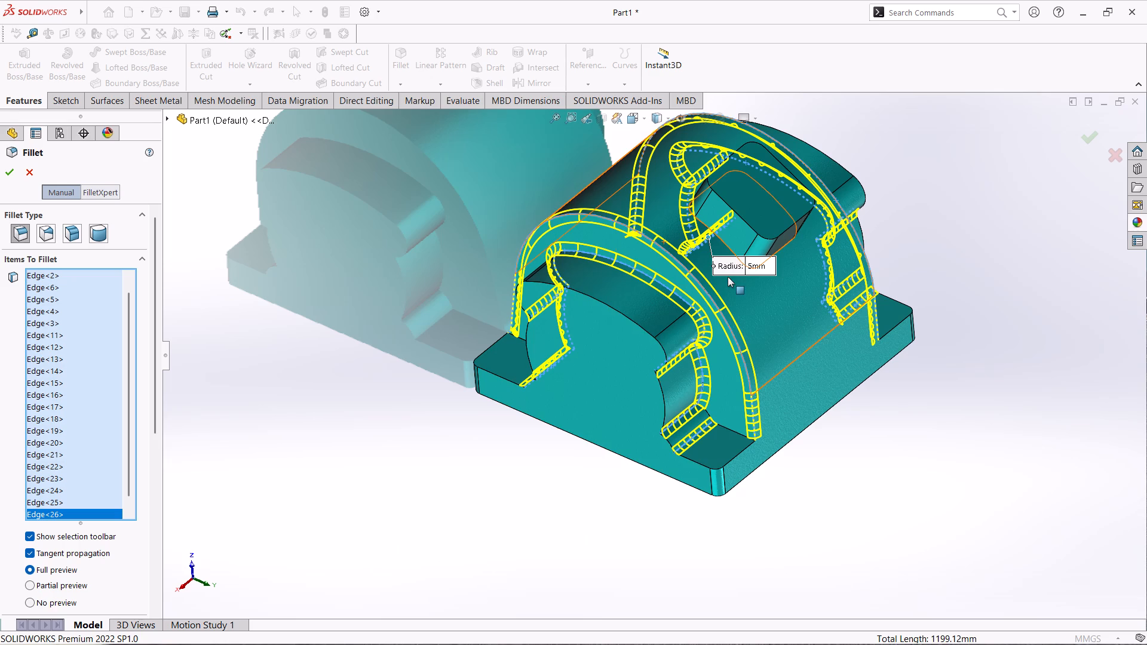
pyautogui.moveTo(752, 228); pyautogui.dragTo(750, 316, button='middle')
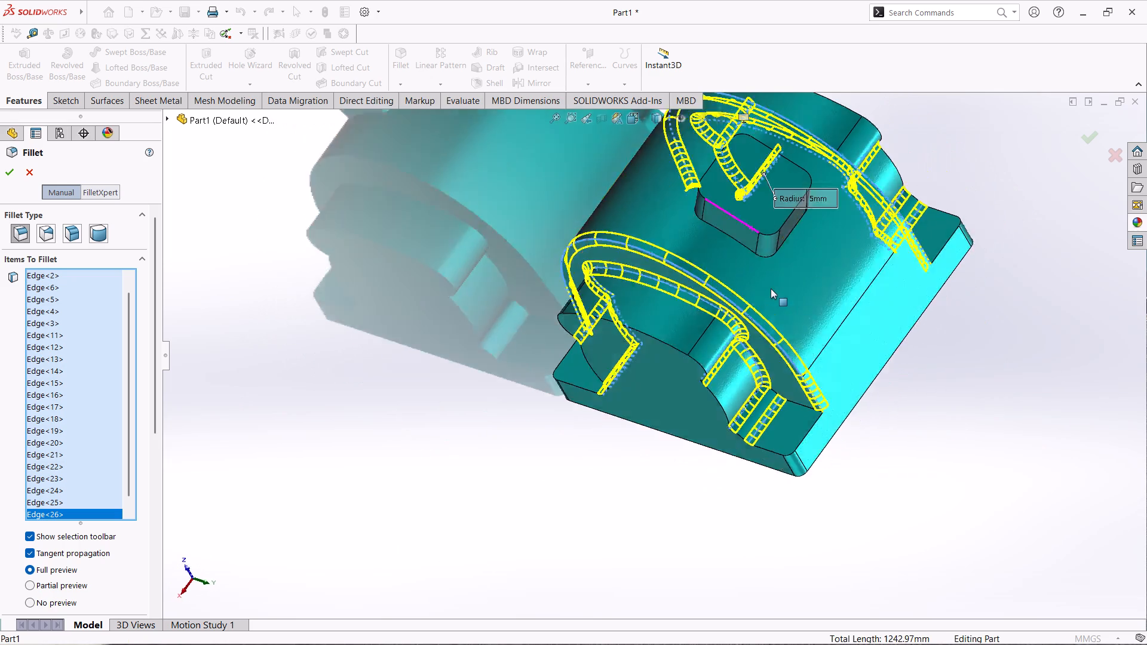
pyautogui.click(732, 242)
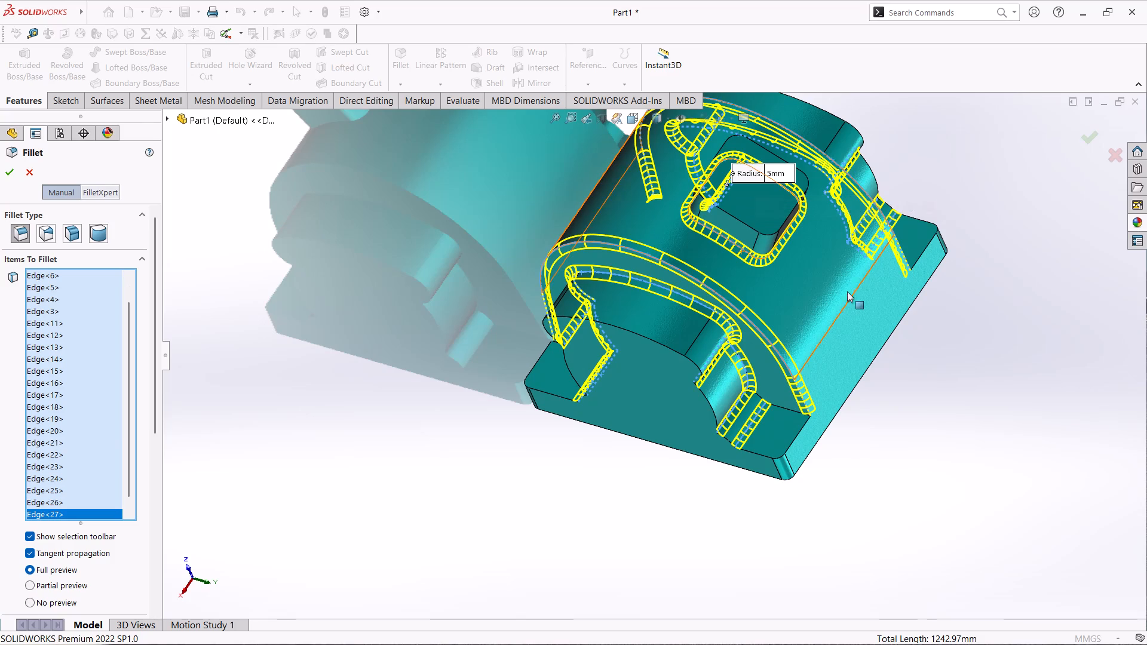
pyautogui.click(7, 174)
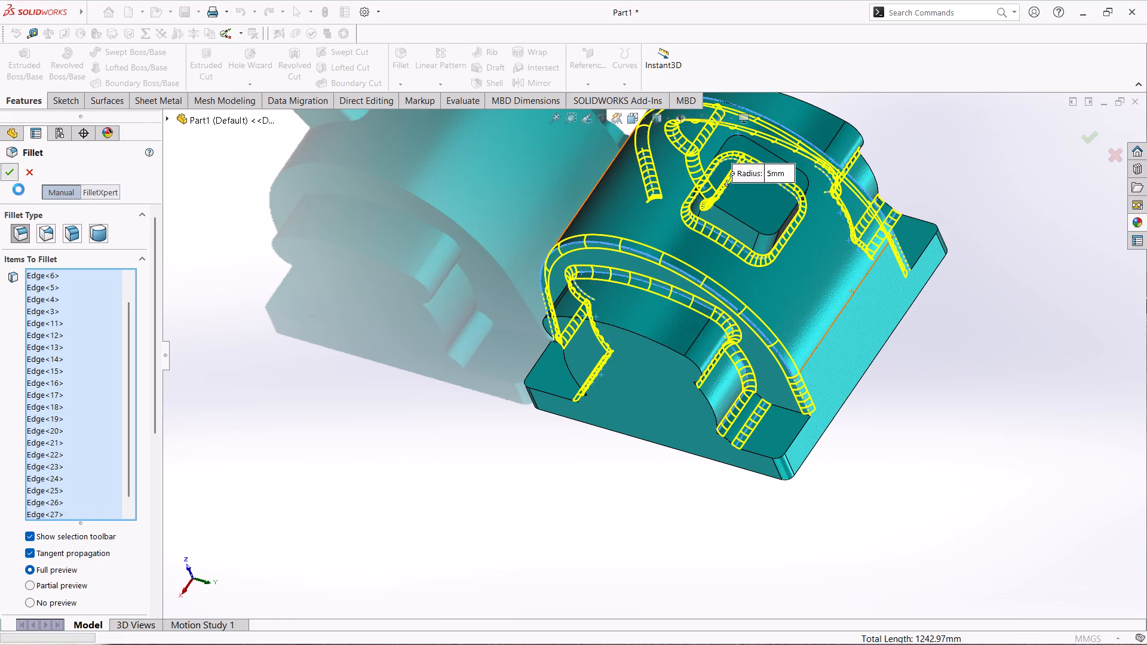
# Examine the finished fillets around the end bosses, housing body and rectangular boss from several sides.
pyautogui.scroll(2, 972, 333)
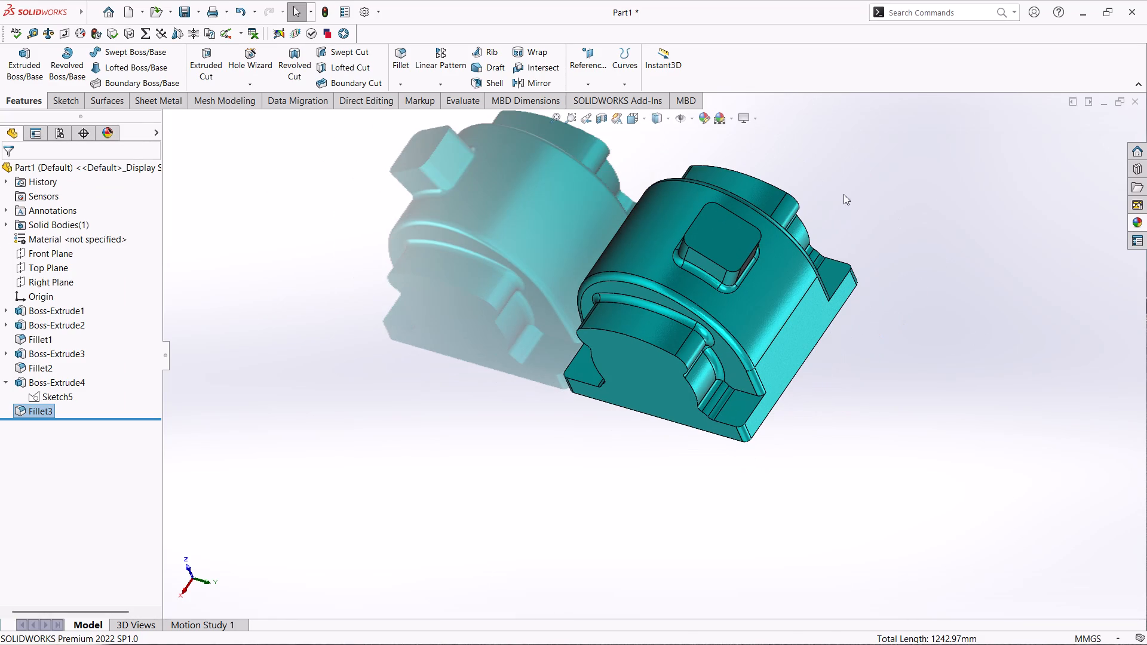
pyautogui.moveTo(841, 202); pyautogui.dragTo(864, 390, button='middle')
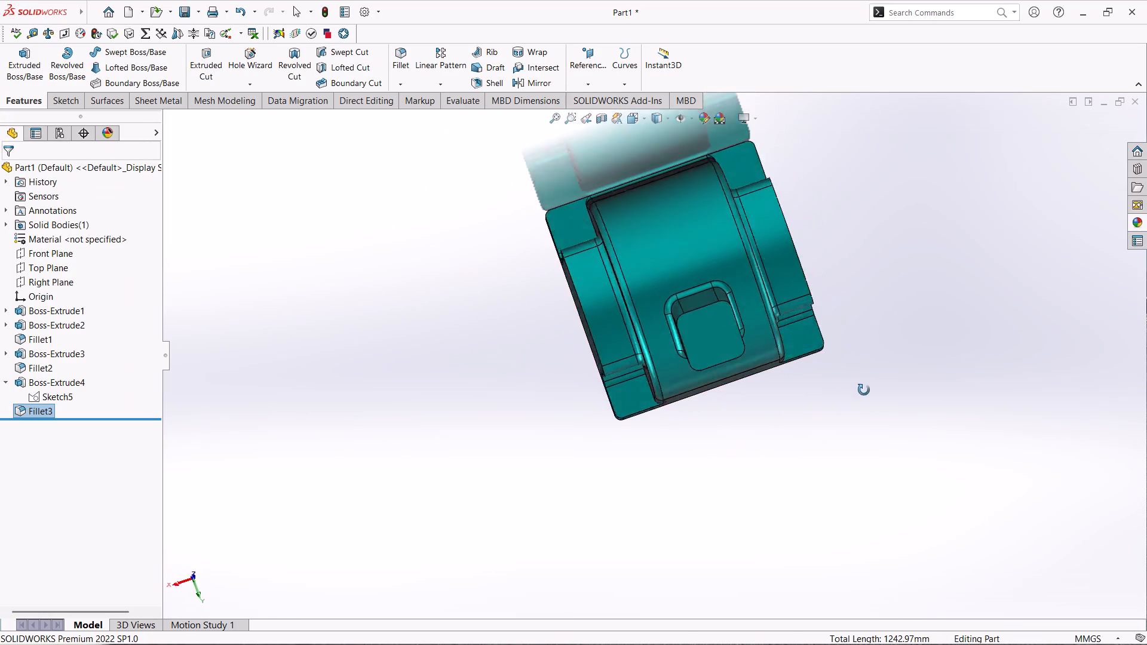
pyautogui.moveTo(864, 390); pyautogui.dragTo(769, 295, button='middle')
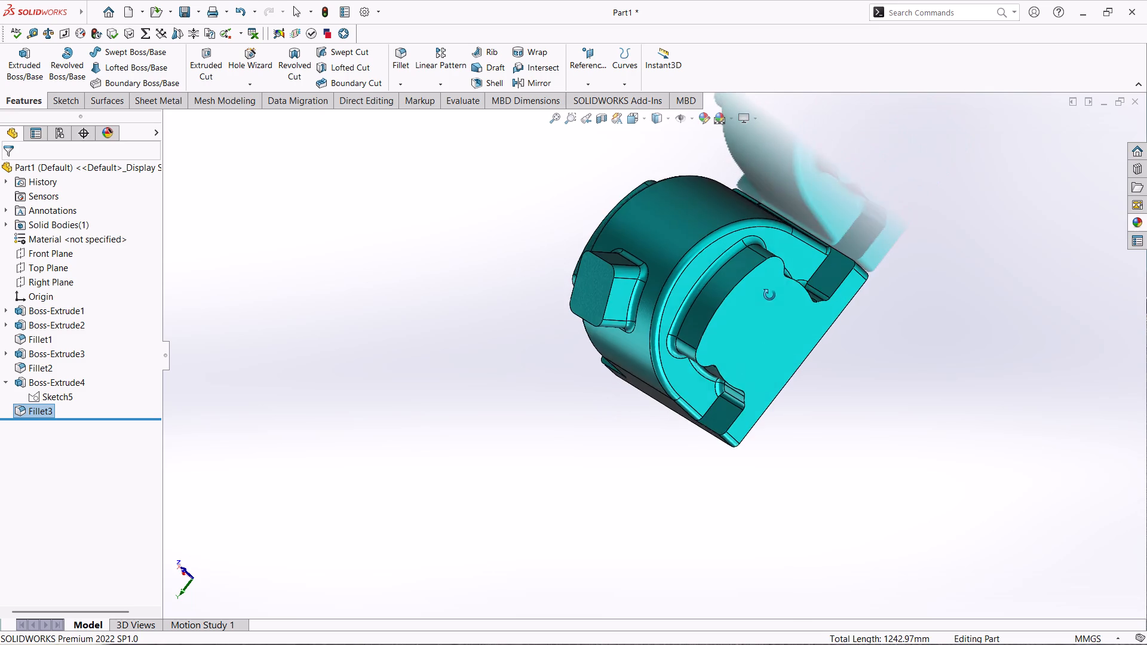
pyautogui.moveTo(769, 295); pyautogui.dragTo(752, 290, button='middle')
pyautogui.scroll(3, 827, 248)
pyautogui.moveTo(674, 231); pyautogui.dragTo(703, 321, button='middle')
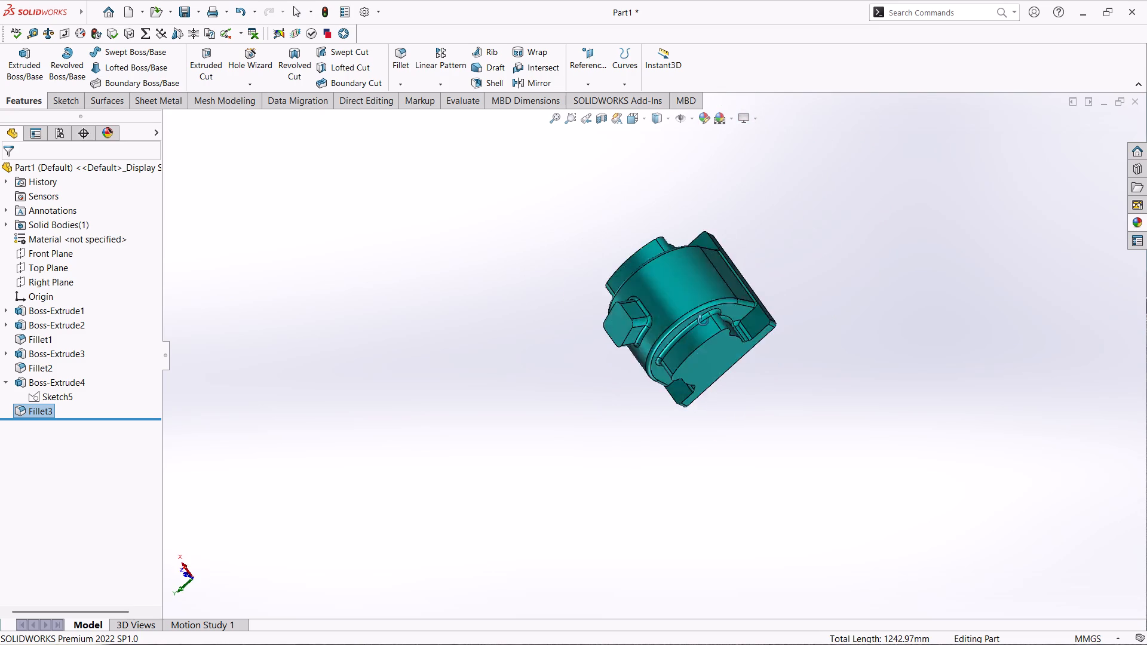
pyautogui.moveTo(703, 321); pyautogui.dragTo(682, 325, button='middle')
pyautogui.scroll(-6, 727, 228)
pyautogui.scroll(-1, 695, 460)
pyautogui.moveTo(677, 464); pyautogui.dragTo(663, 294, button='middle')
pyautogui.scroll(6, 621, 433)
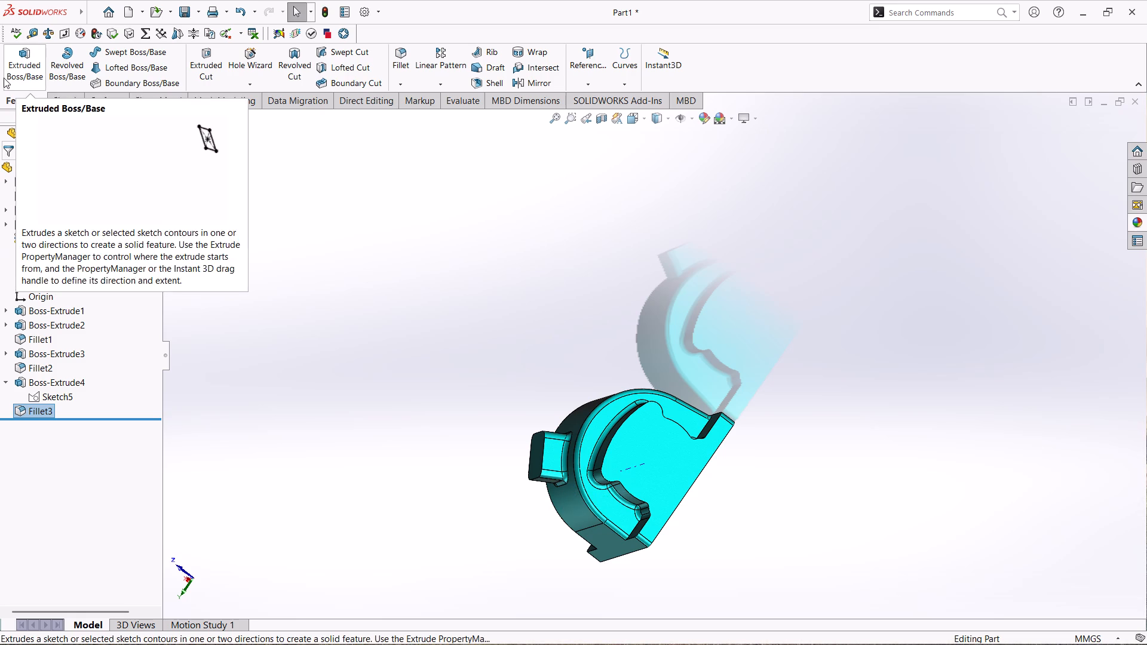
pyautogui.scroll(1, 854, 472)
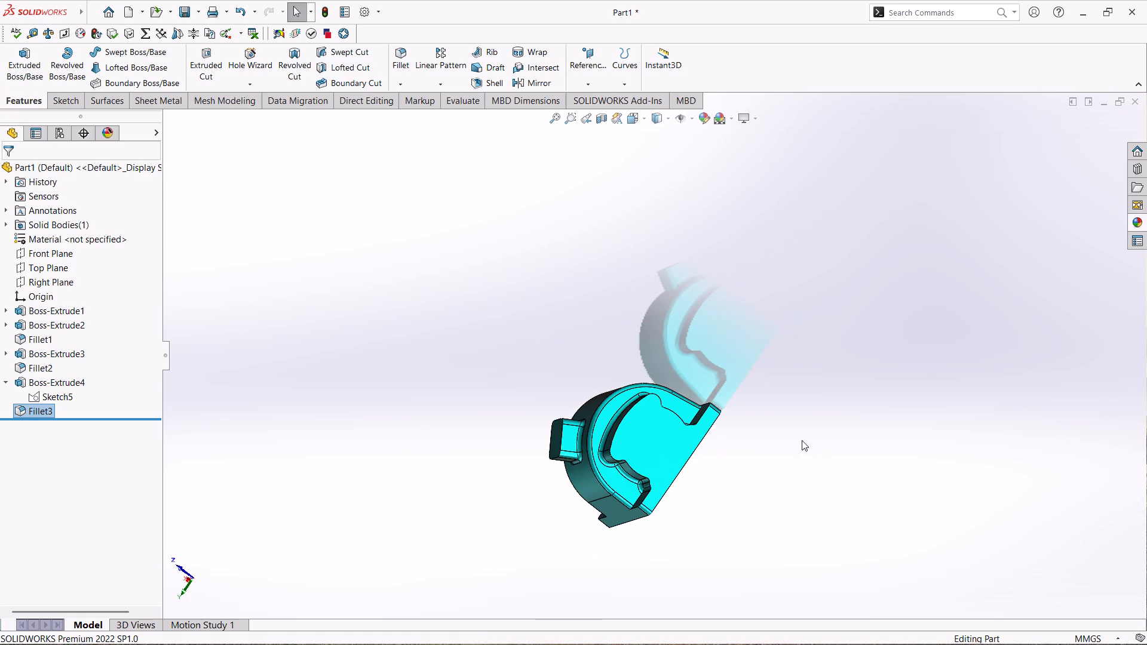
pyautogui.scroll(-3, 793, 439)
pyautogui.scroll(4, 471, 472)
pyautogui.scroll(-3, 468, 415)
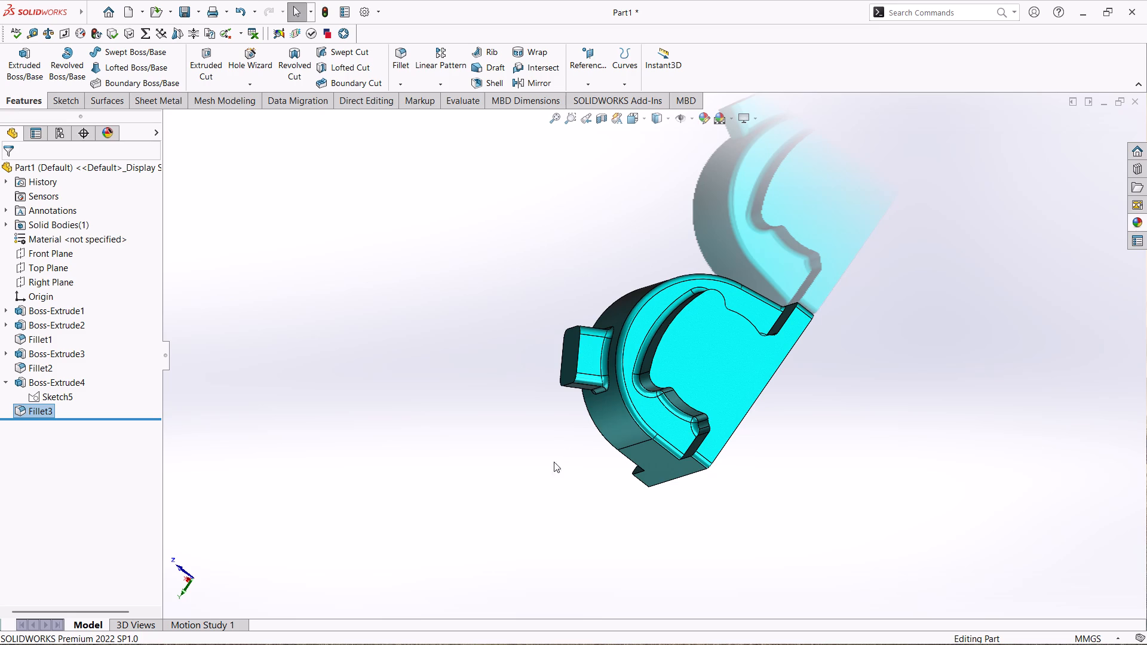
# Sketch a circle about 80 mm in diameter, centred on the origin, on the flat raised end face of the housing.
pyautogui.click(697, 358)
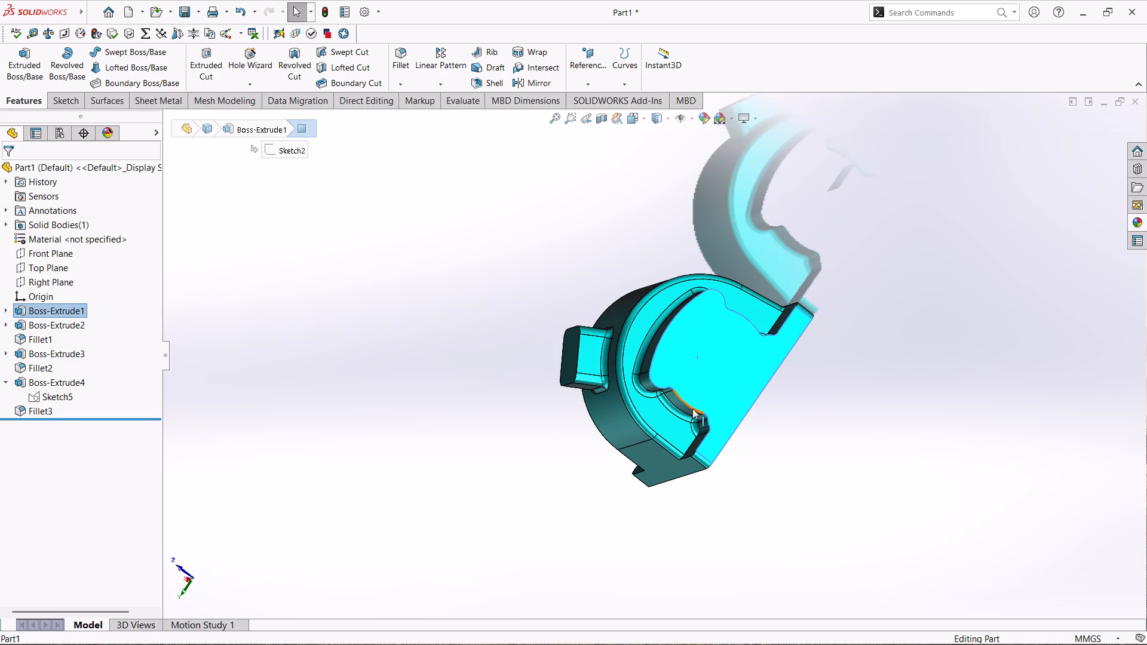
pyautogui.moveTo(744, 491); pyautogui.dragTo(918, 203, button='middle')
pyautogui.click(651, 355)
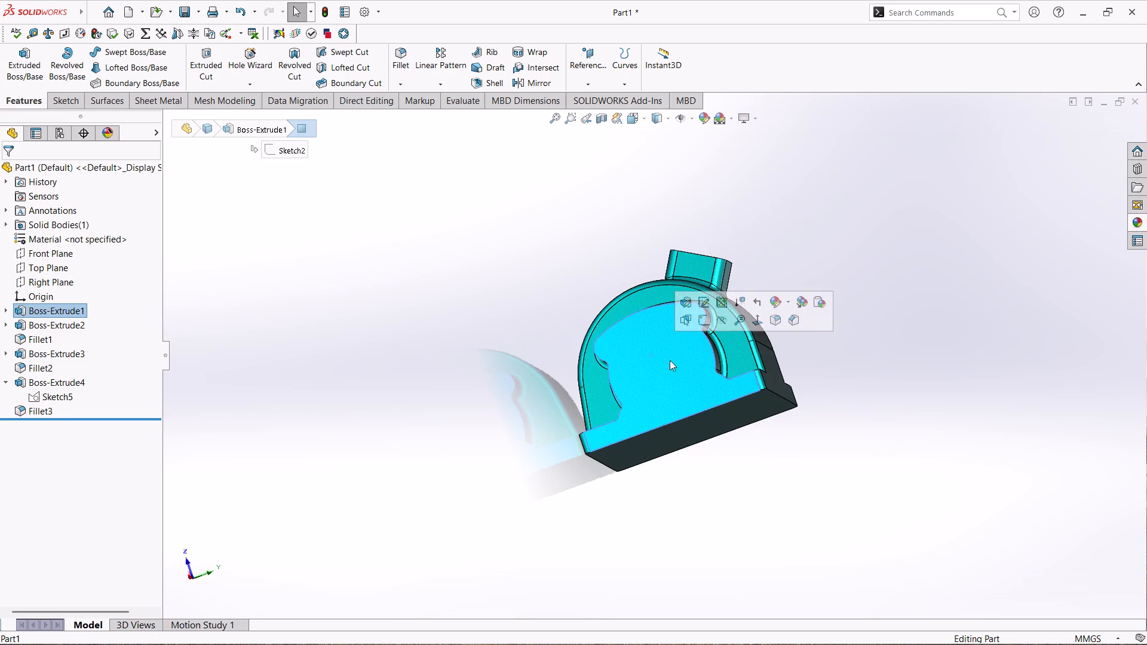
pyautogui.click(695, 322)
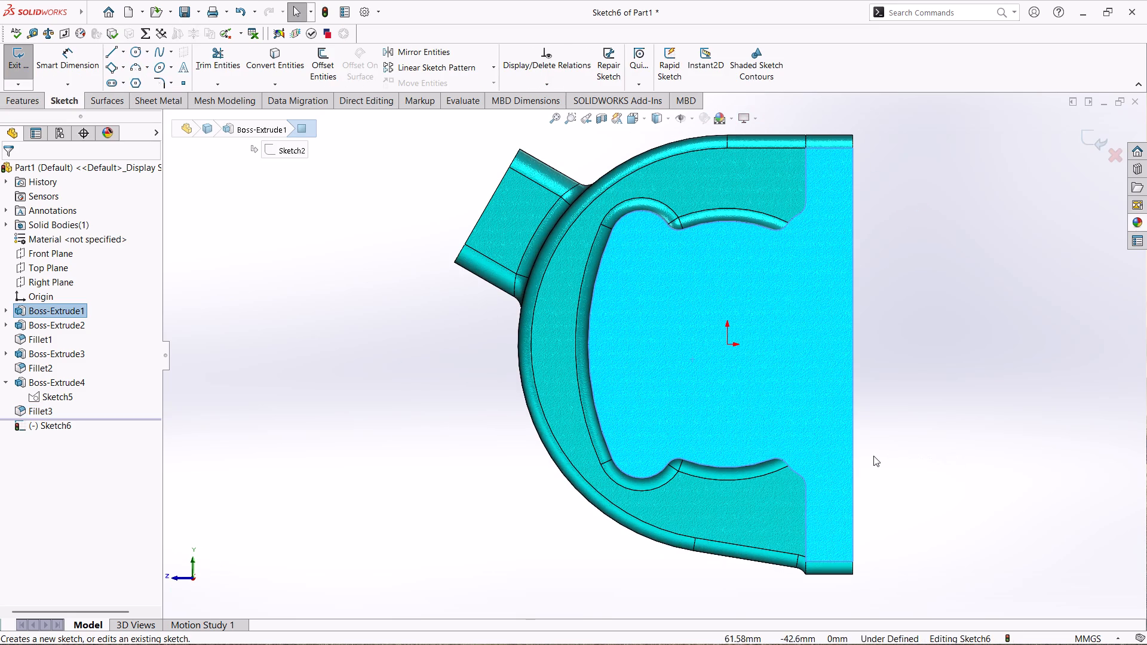
pyautogui.click(136, 51)
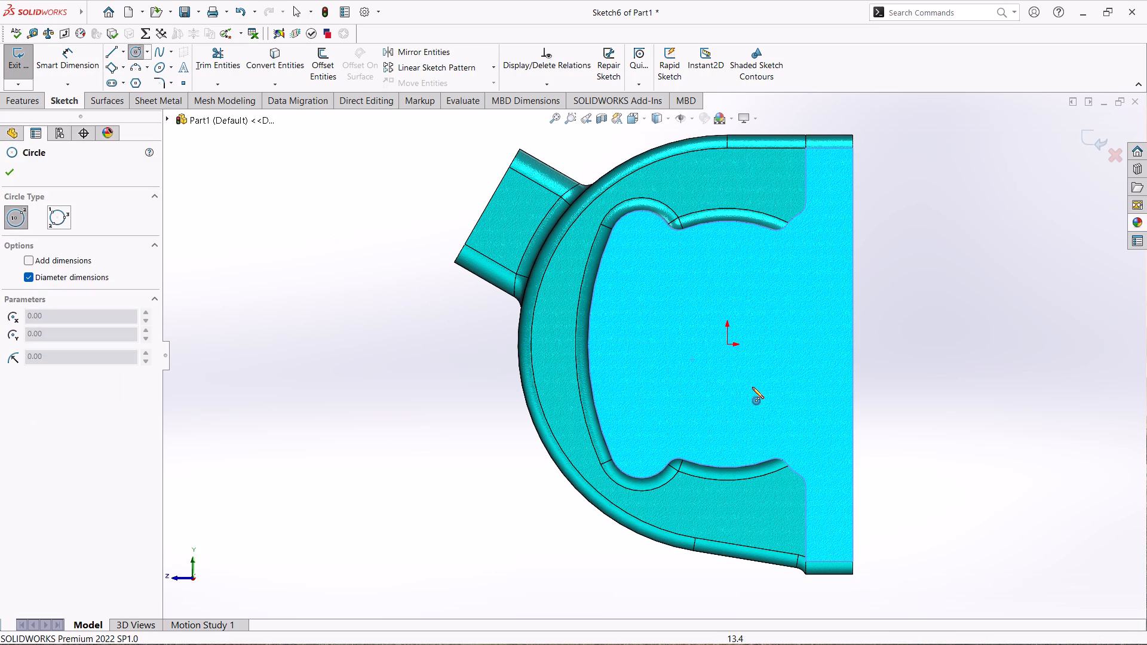
pyautogui.click(728, 343)
pyautogui.click(832, 341)
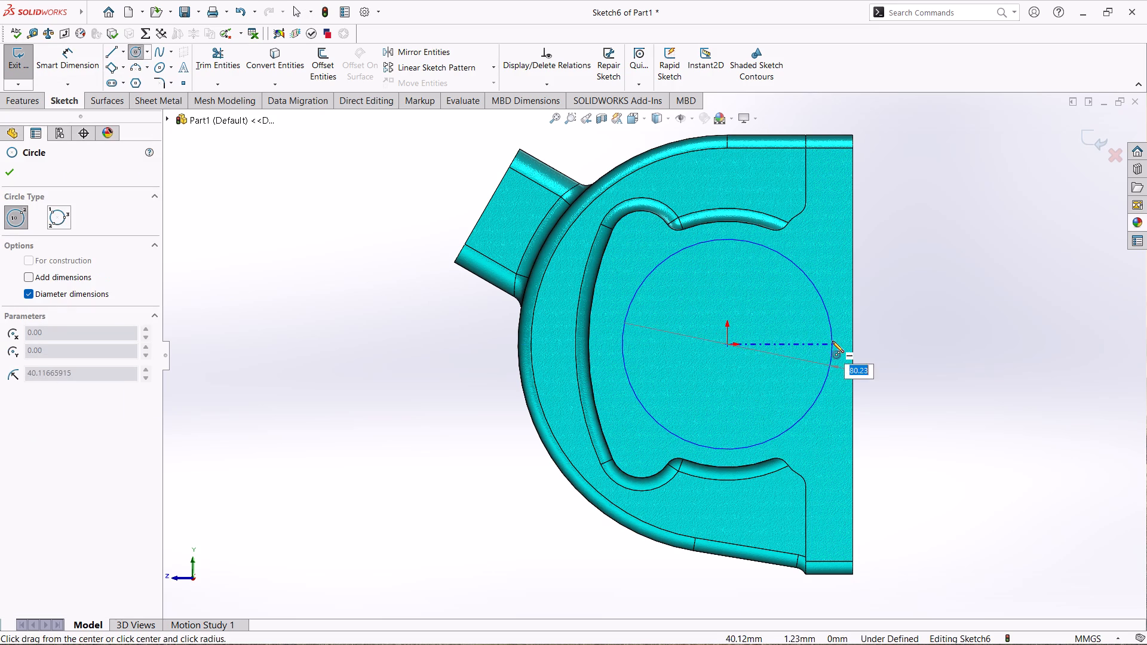
# Dimension the circle's diameter at 80 mm.
pyautogui.click(92, 62)
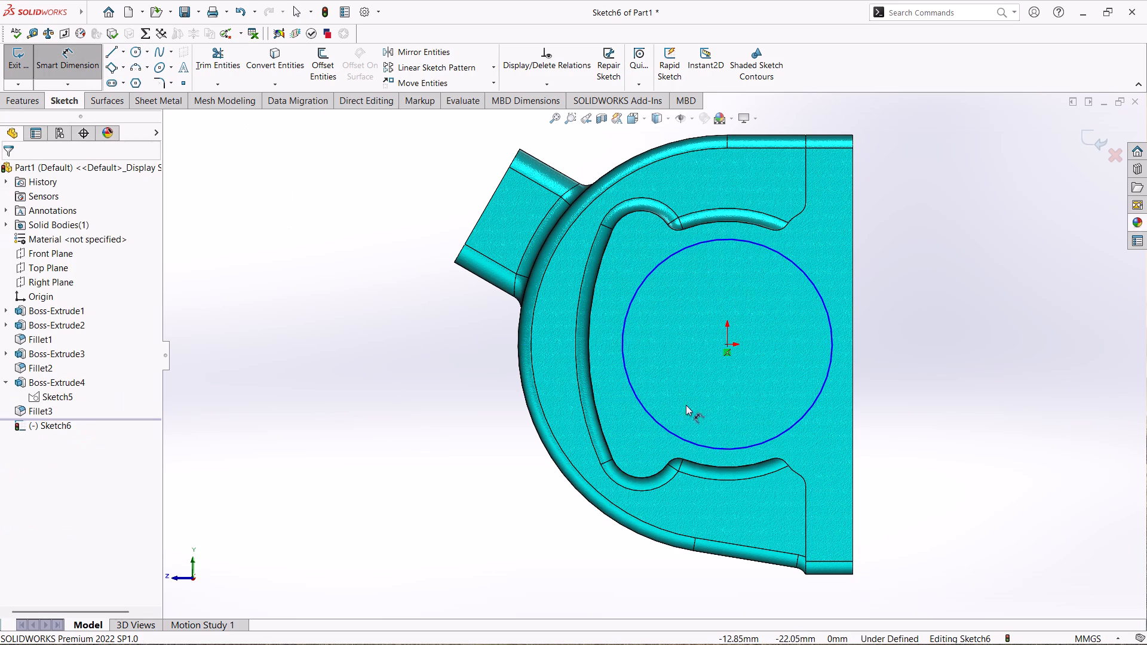
pyautogui.click(652, 421)
pyautogui.click(418, 418)
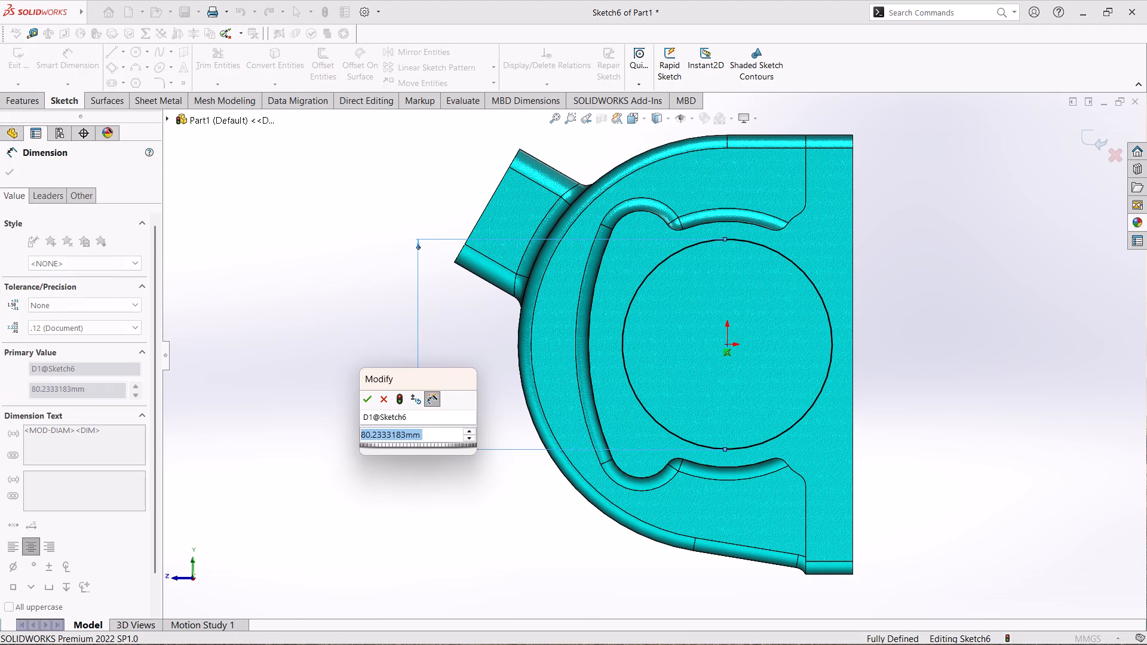
pyautogui.write('80')
pyautogui.press('Return')
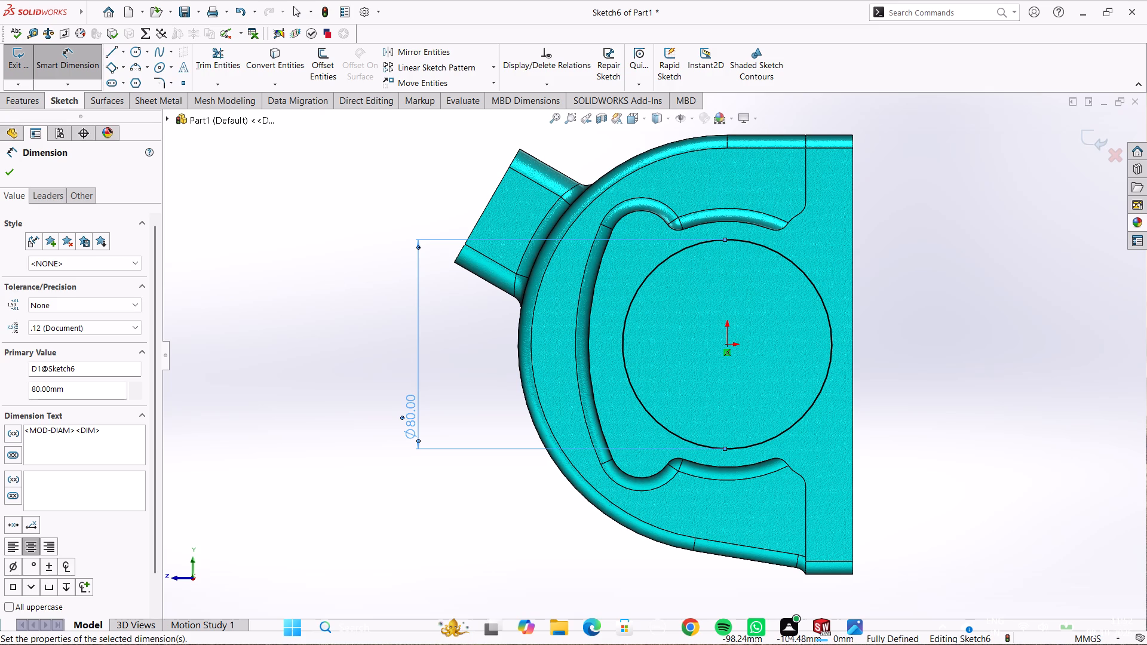
# Set the tolerance type of the circle's diameter dimension to Fit.
pyautogui.click(81, 309)
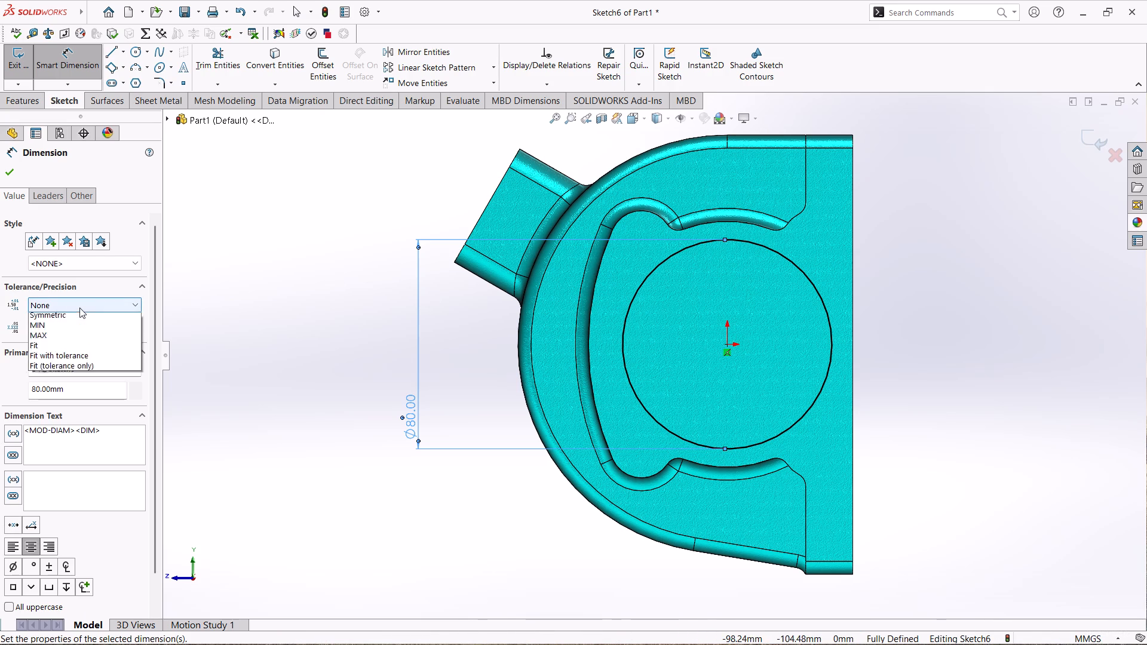
pyautogui.click(97, 388)
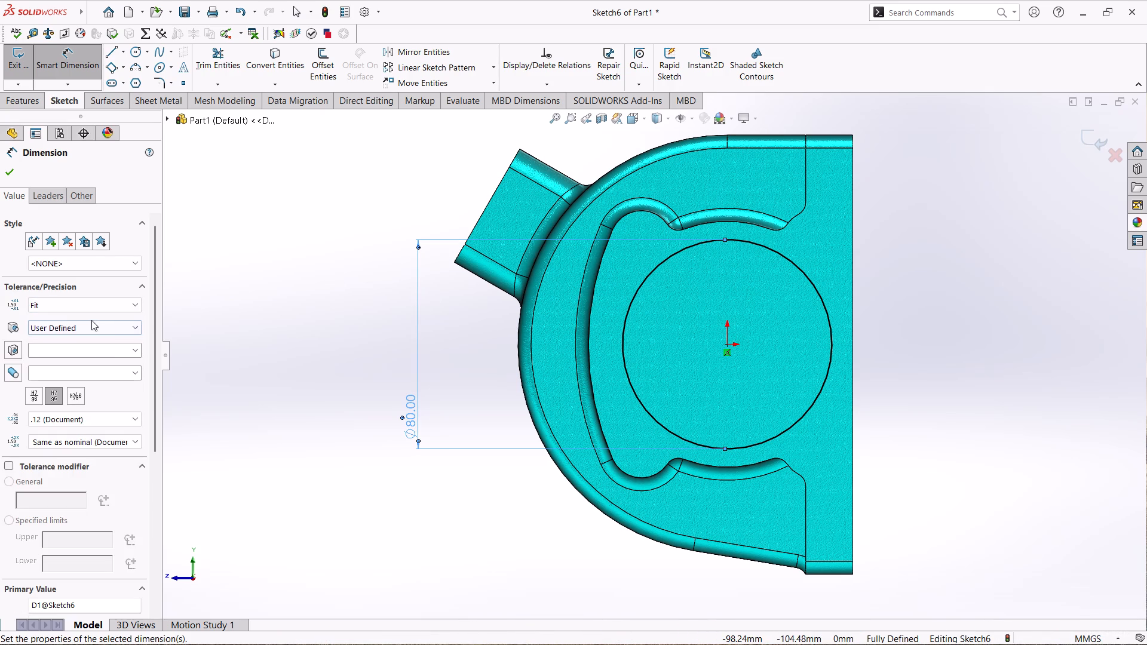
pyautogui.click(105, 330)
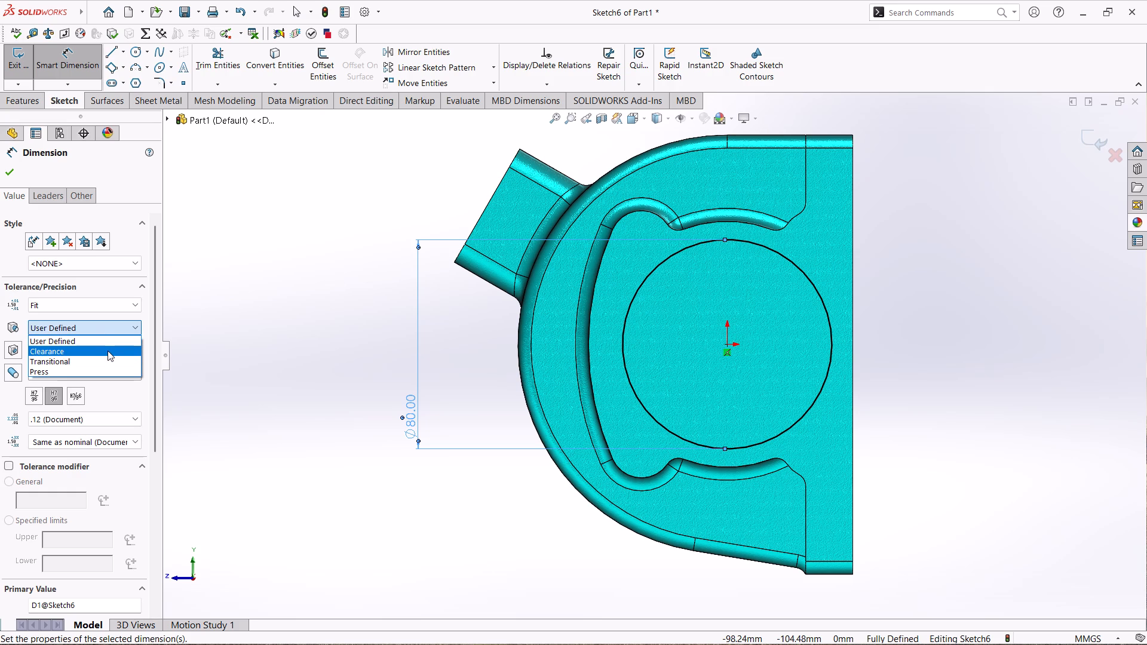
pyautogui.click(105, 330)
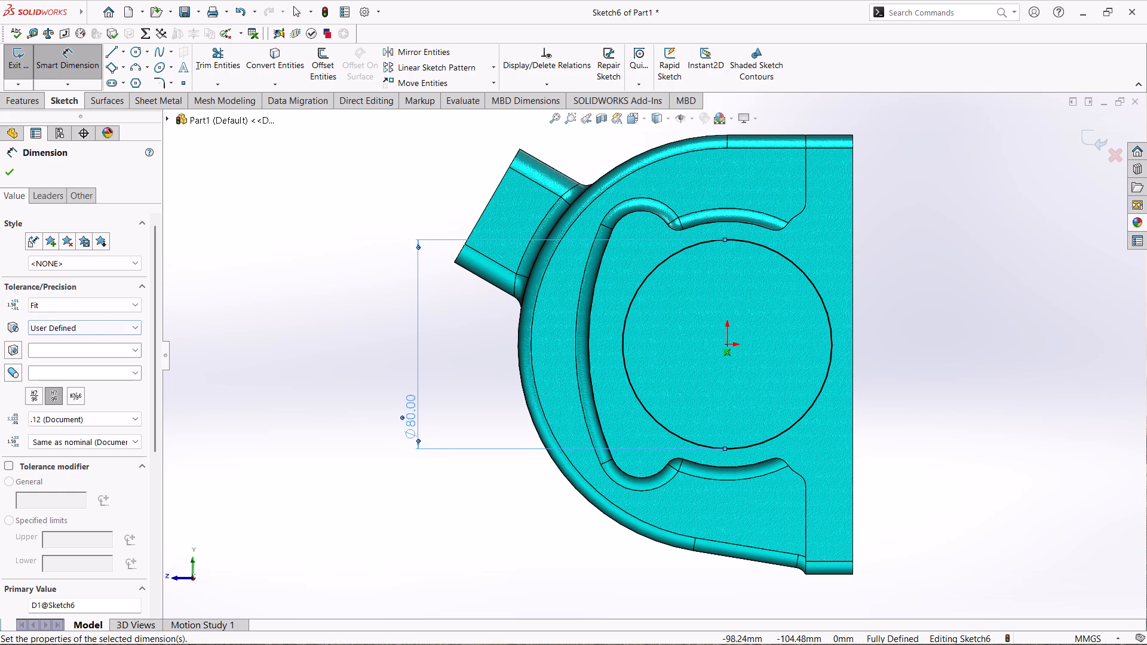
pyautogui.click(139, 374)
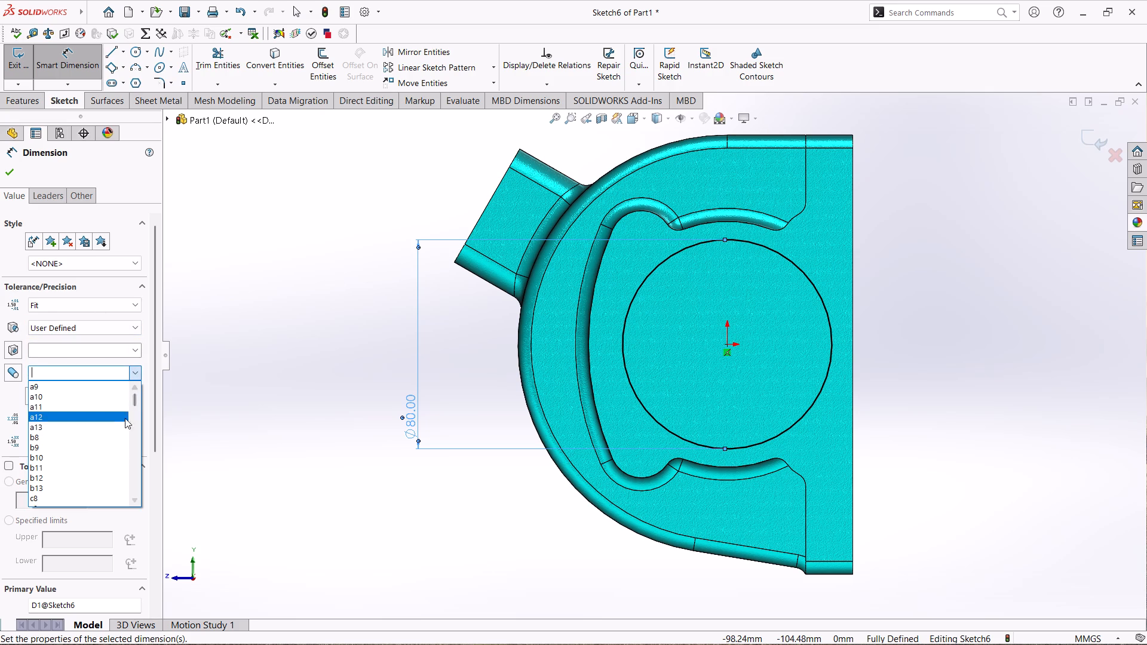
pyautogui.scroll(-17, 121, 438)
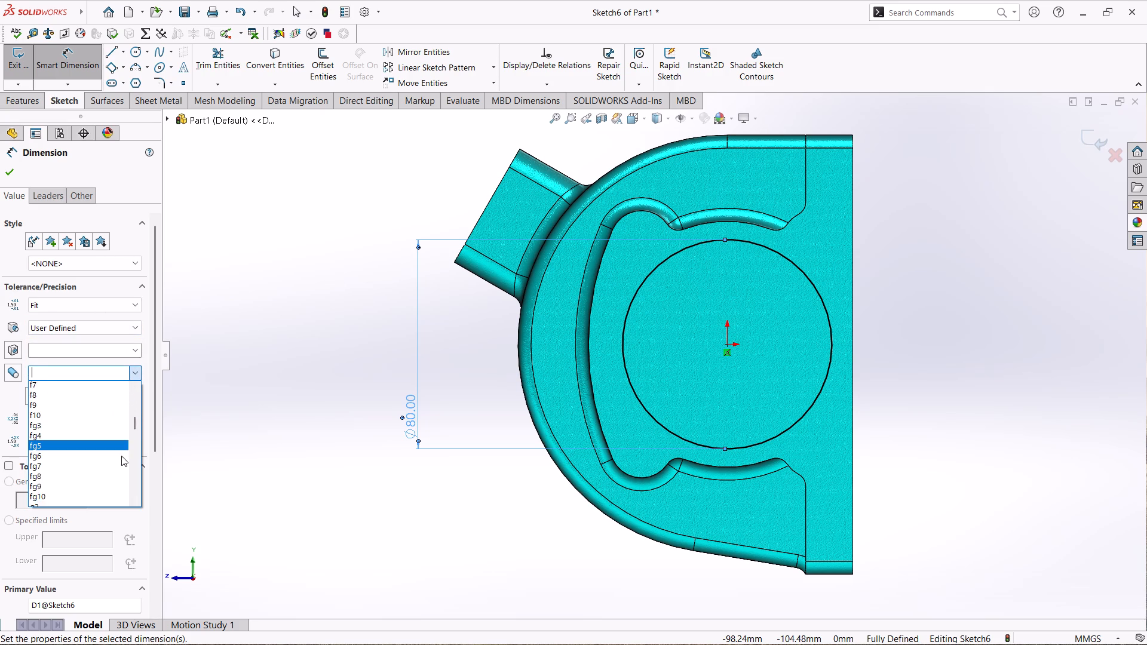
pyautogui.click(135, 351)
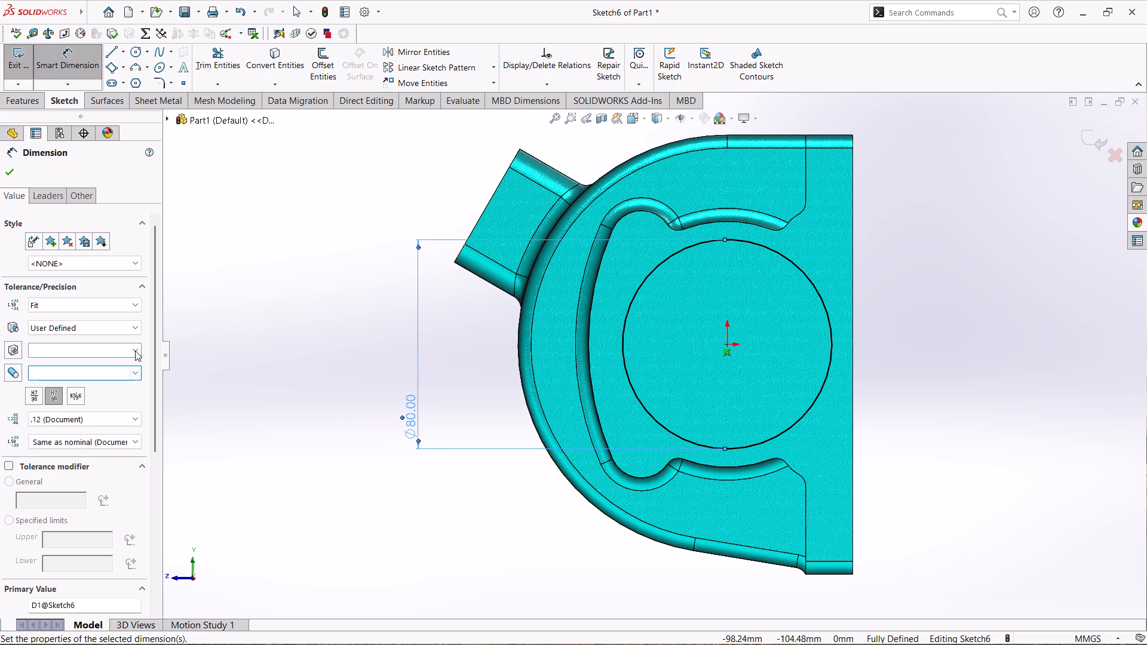
# Assign an H7 hole fit to the diameter dimension and display it in line with the diameter value.
pyautogui.click(134, 349)
pyautogui.scroll(-2, 115, 435)
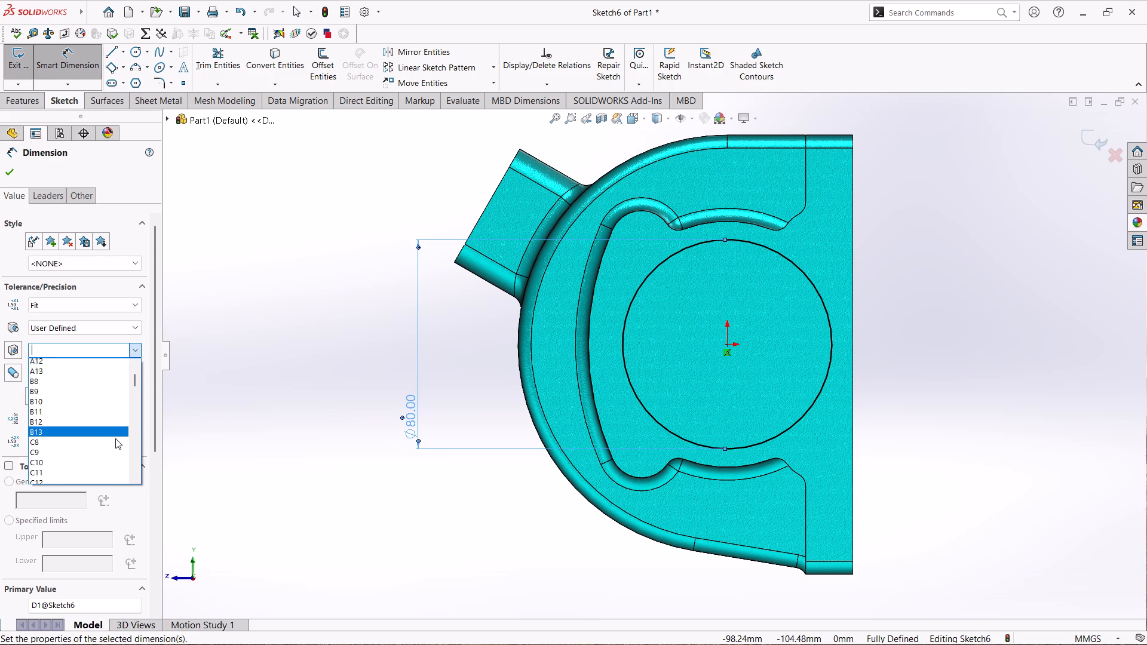
pyautogui.scroll(-16, 115, 438)
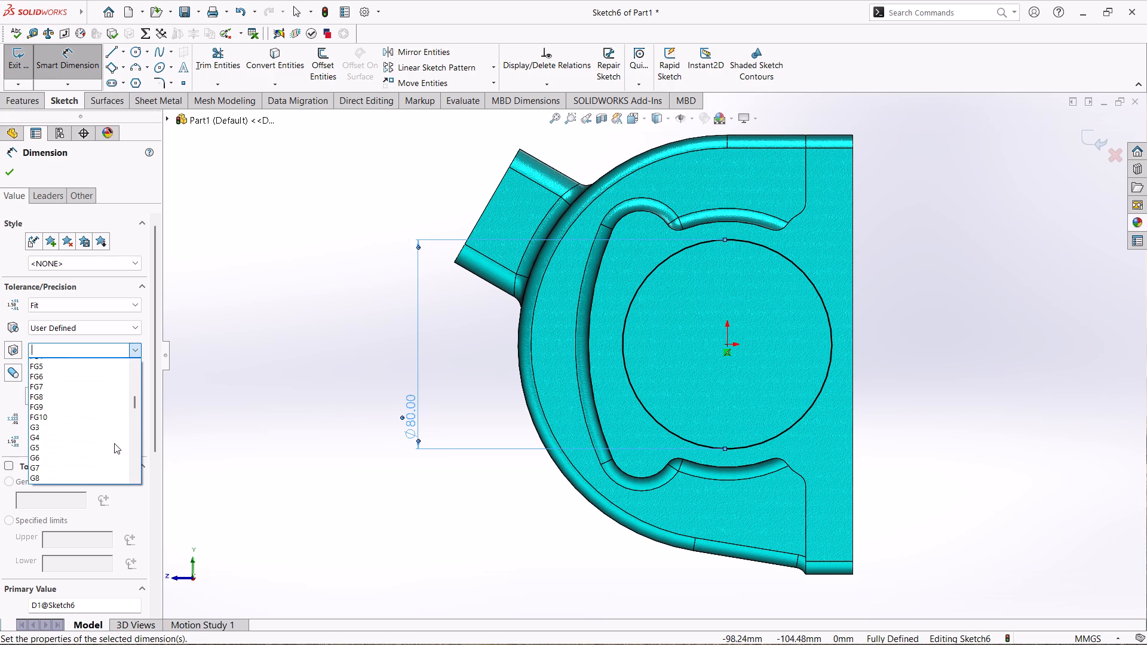
pyautogui.scroll(-4, 102, 438)
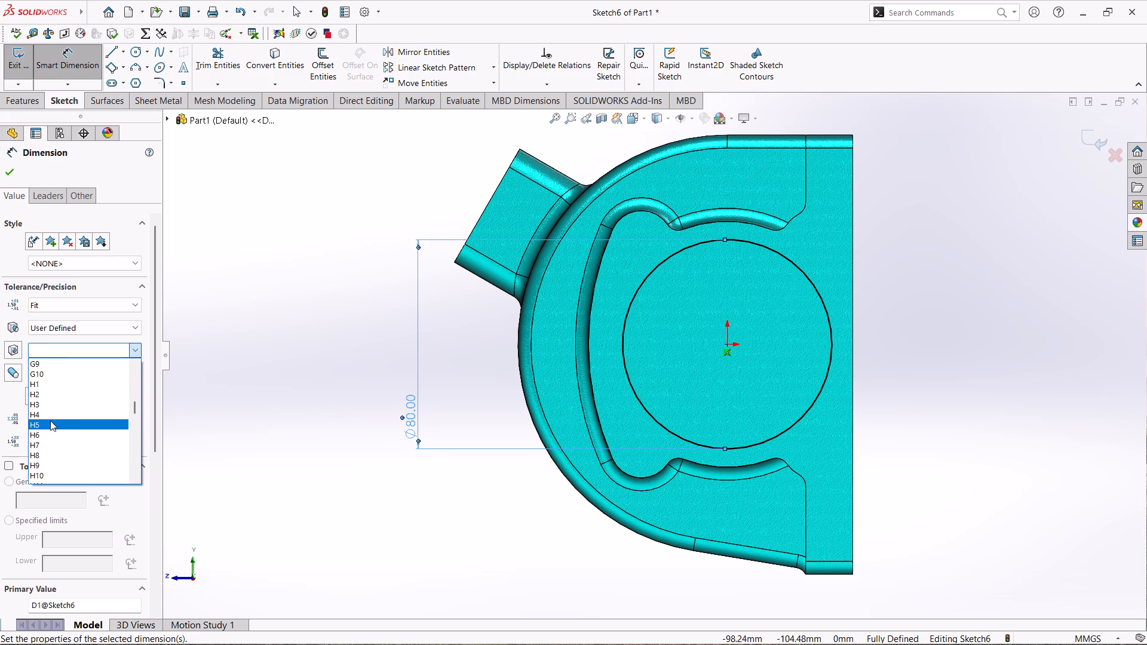
pyautogui.click(57, 441)
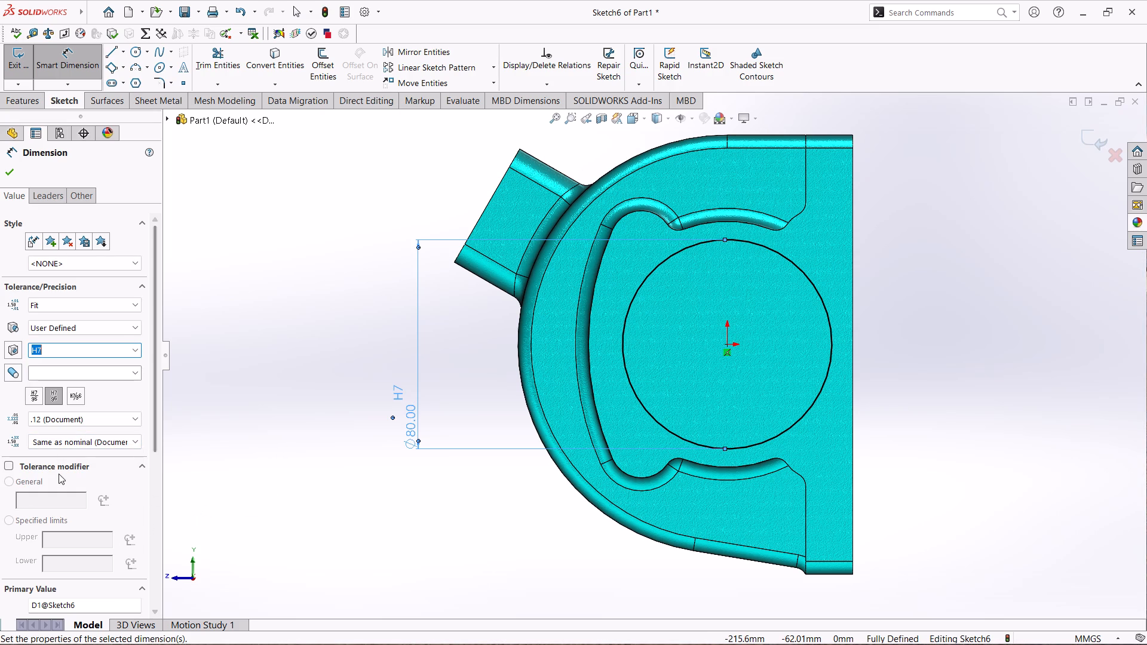
pyautogui.click(72, 398)
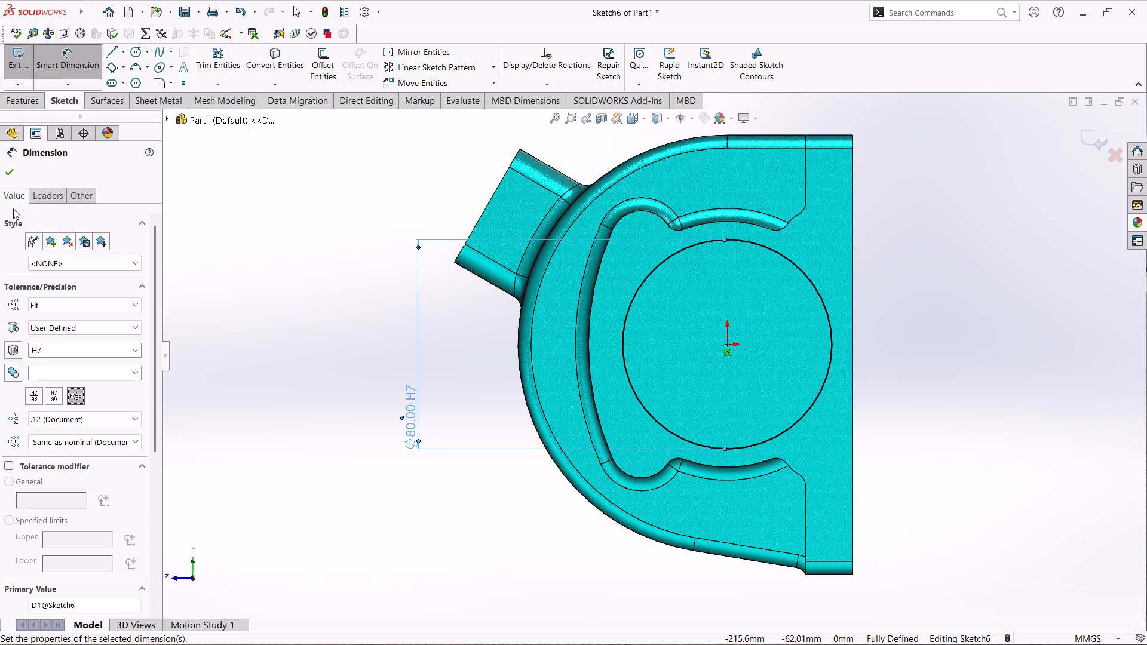
pyautogui.click(7, 173)
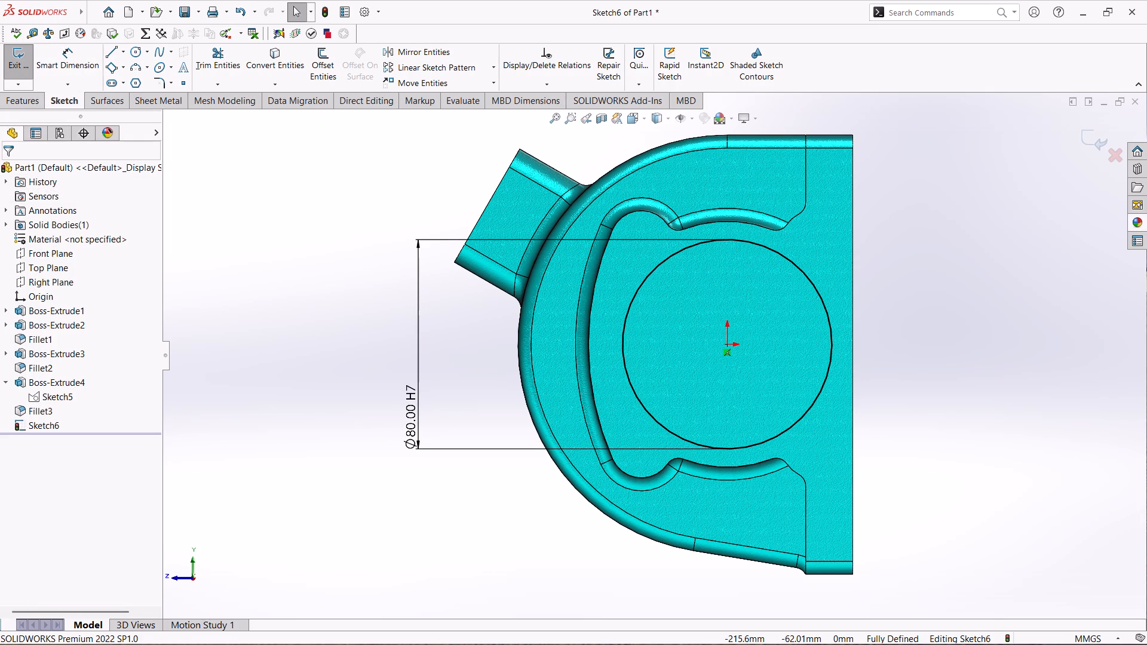
# Cut-extrude the circle Through All to bore a hole through the housing.
pyautogui.click(26, 105)
pyautogui.click(208, 66)
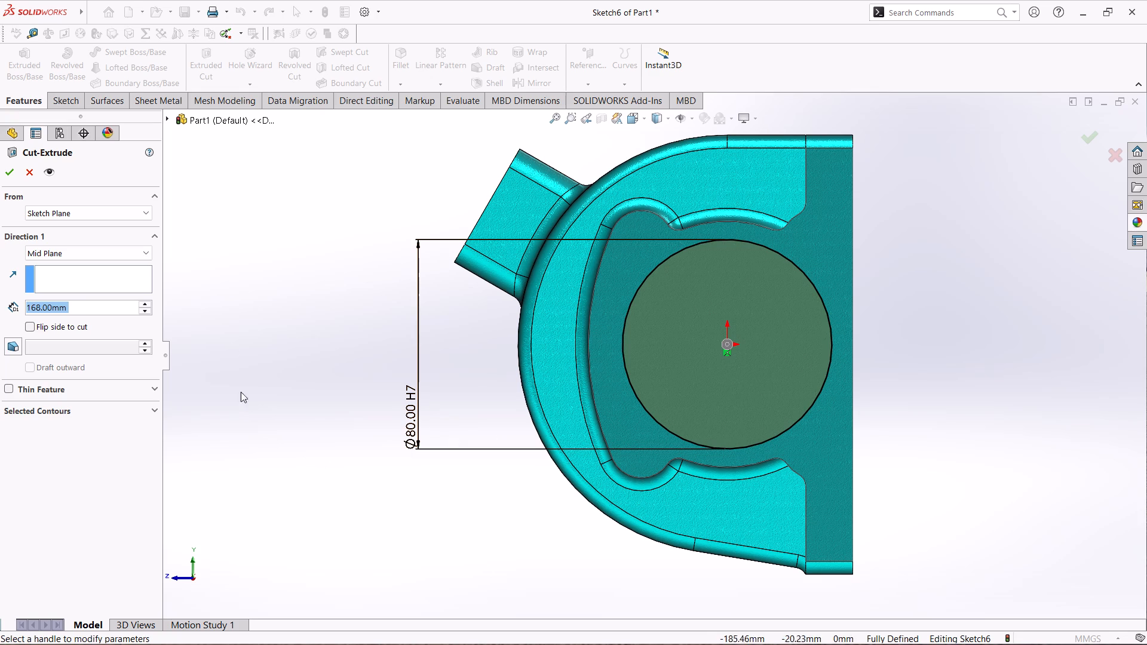
pyautogui.click(76, 254)
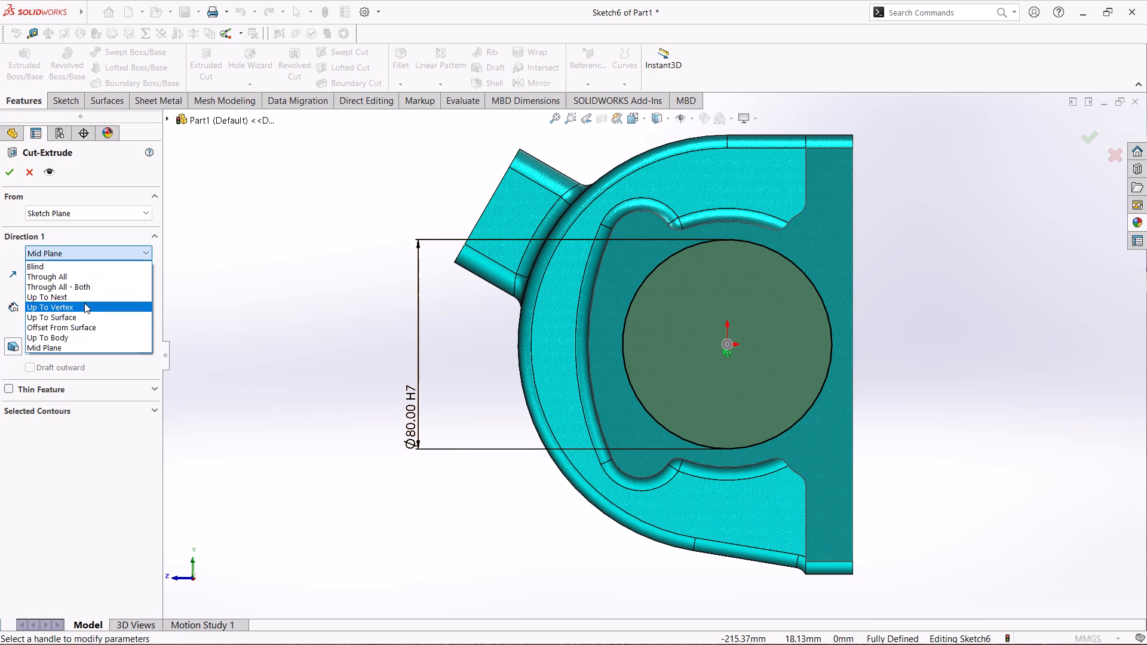
pyautogui.click(93, 279)
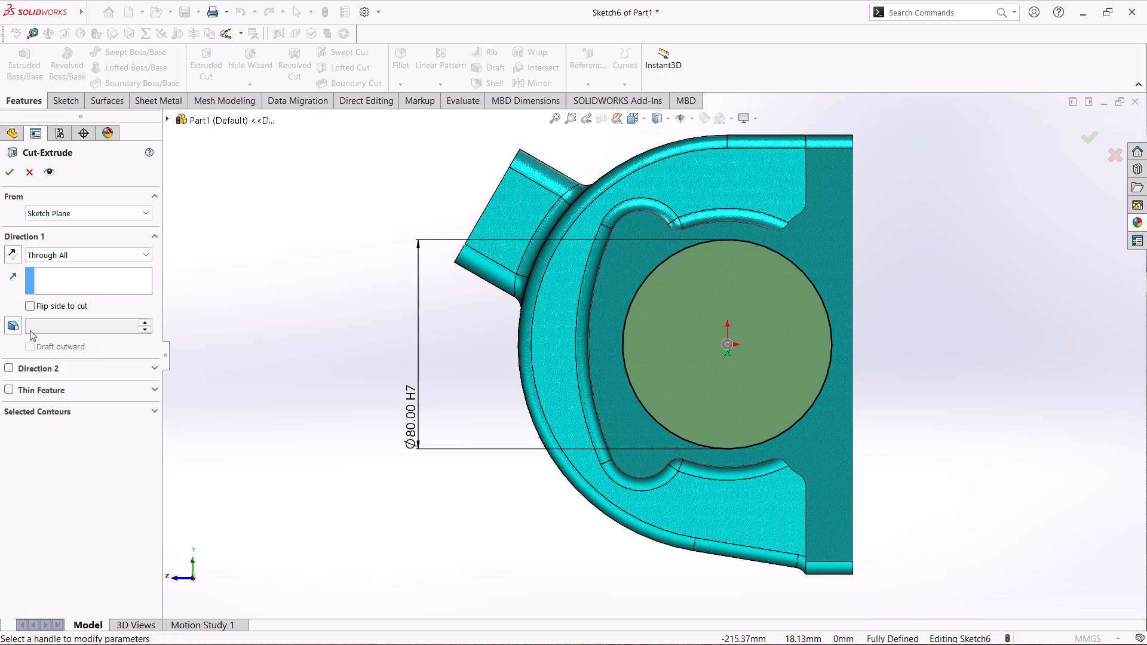
pyautogui.click(7, 177)
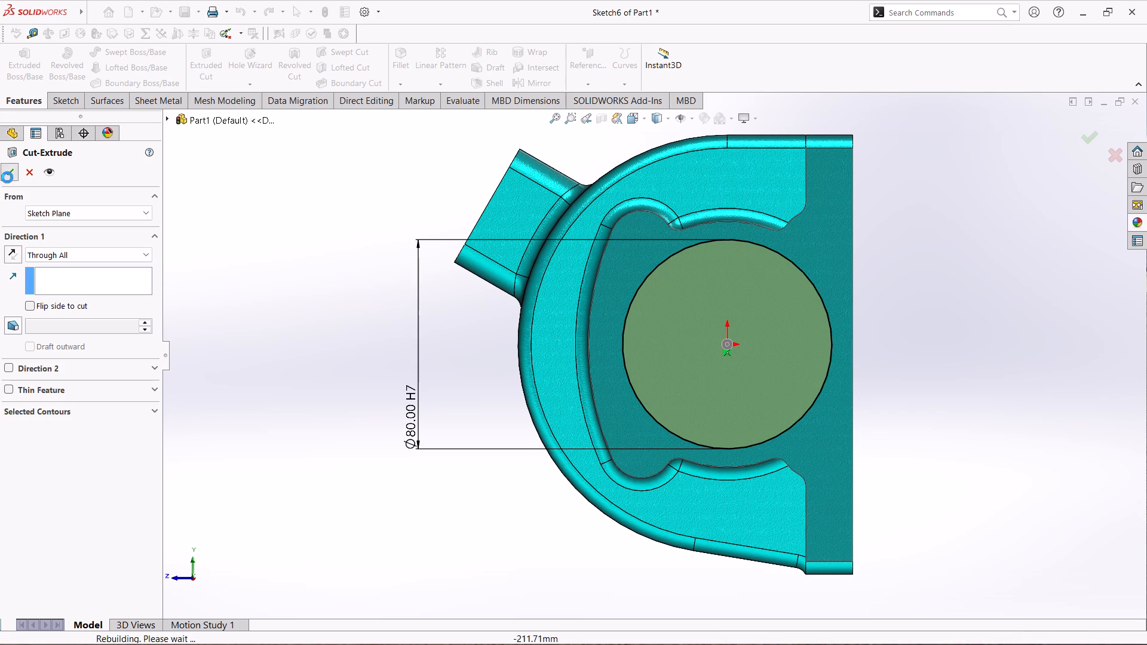
# Examine the through bore and the surrounding end face from several angles.
pyautogui.moveTo(906, 361); pyautogui.dragTo(904, 369, button='middle')
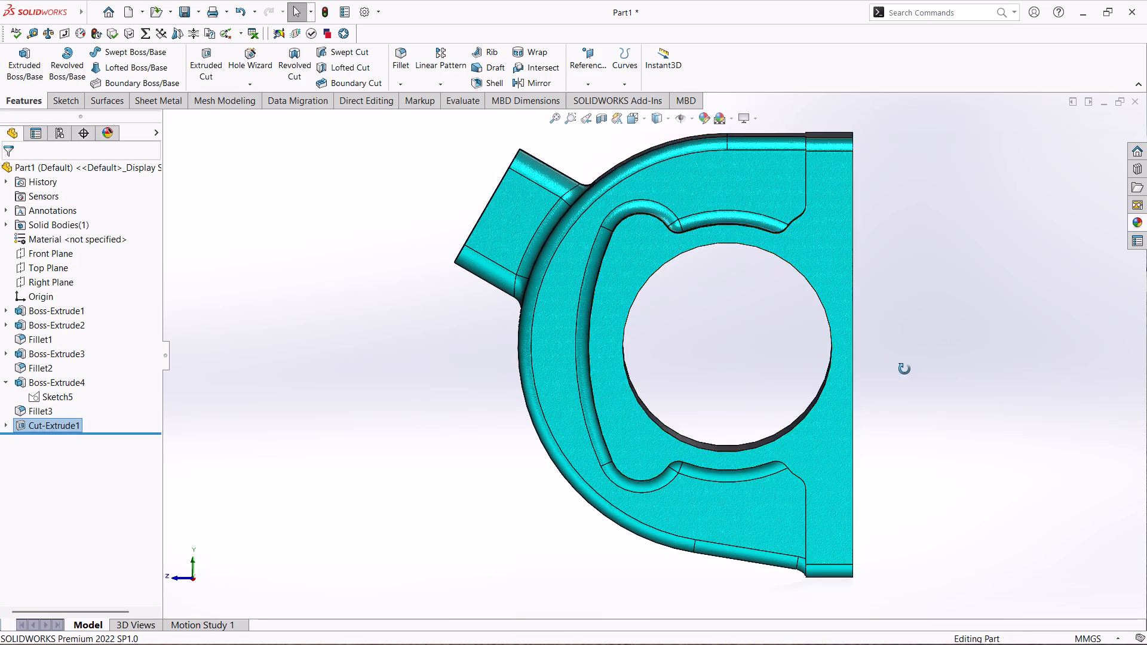
pyautogui.moveTo(904, 369); pyautogui.dragTo(917, 367, button='middle')
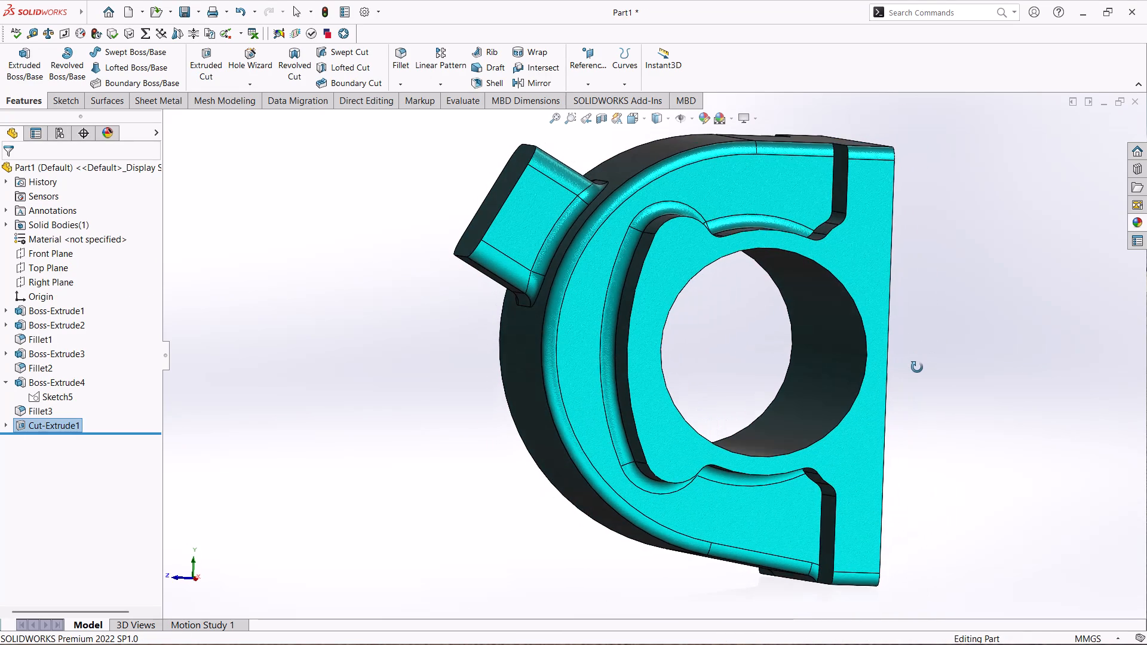
pyautogui.moveTo(917, 367); pyautogui.dragTo(913, 370, button='middle')
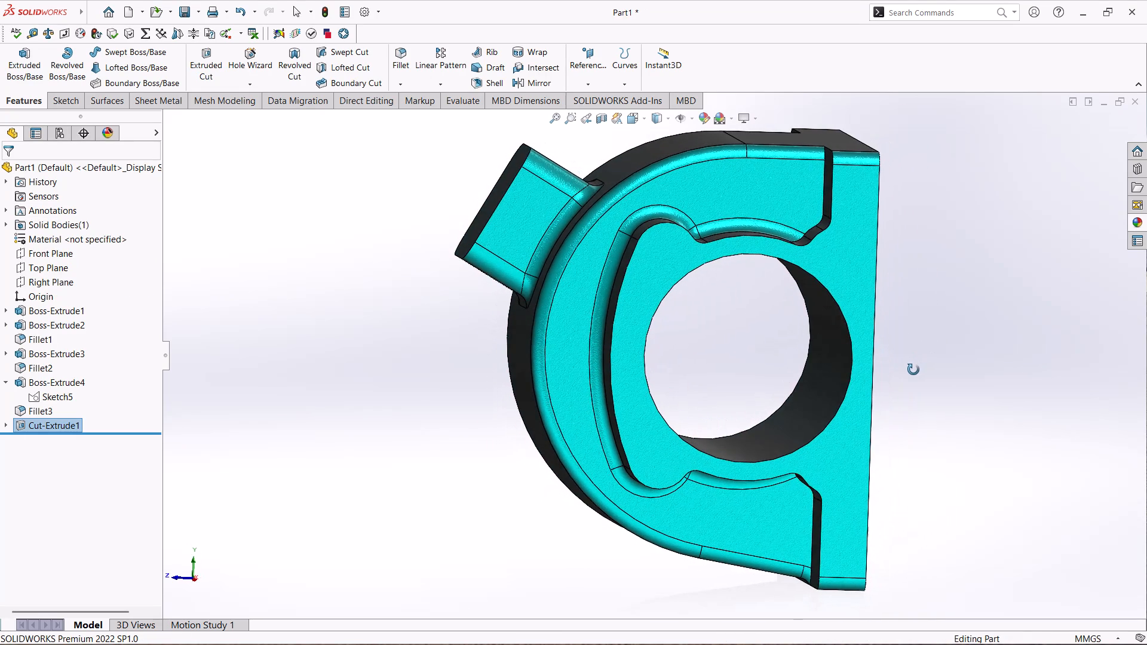
pyautogui.moveTo(913, 370); pyautogui.dragTo(912, 370, button='middle')
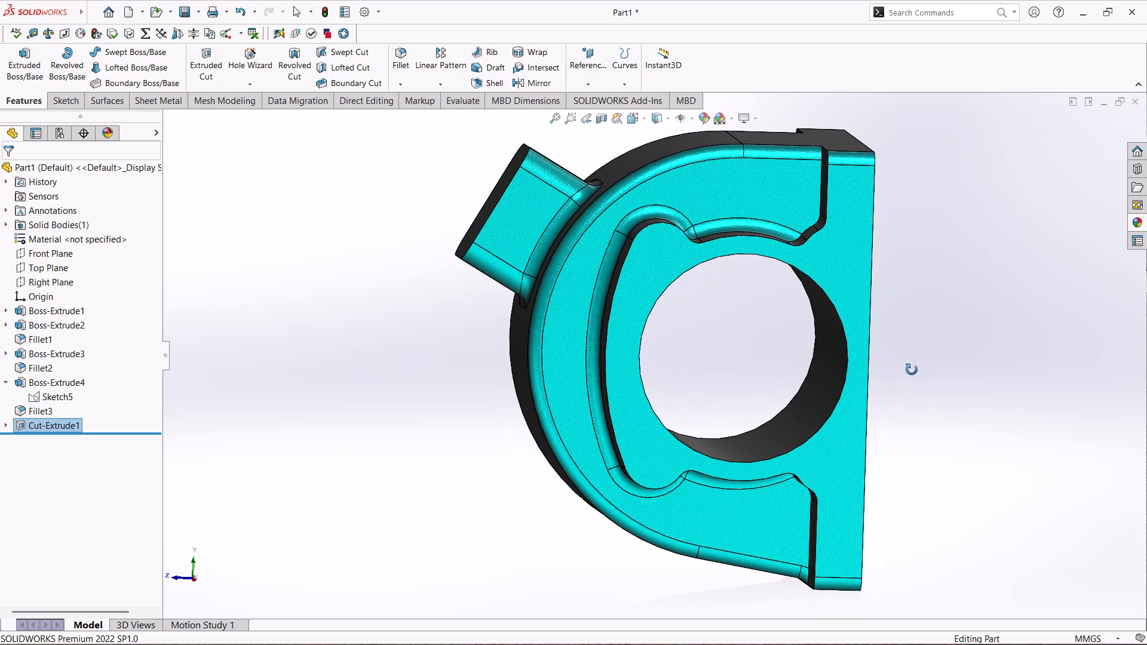
pyautogui.moveTo(912, 370); pyautogui.dragTo(906, 373, button='middle')
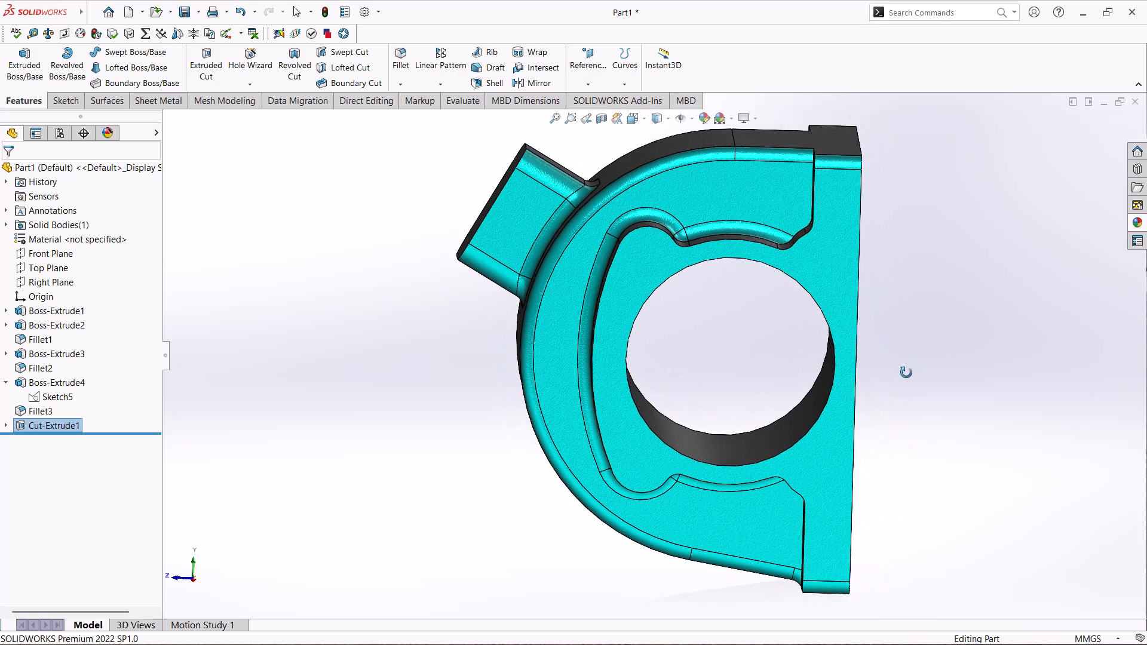
pyautogui.moveTo(906, 373); pyautogui.dragTo(900, 375, button='middle')
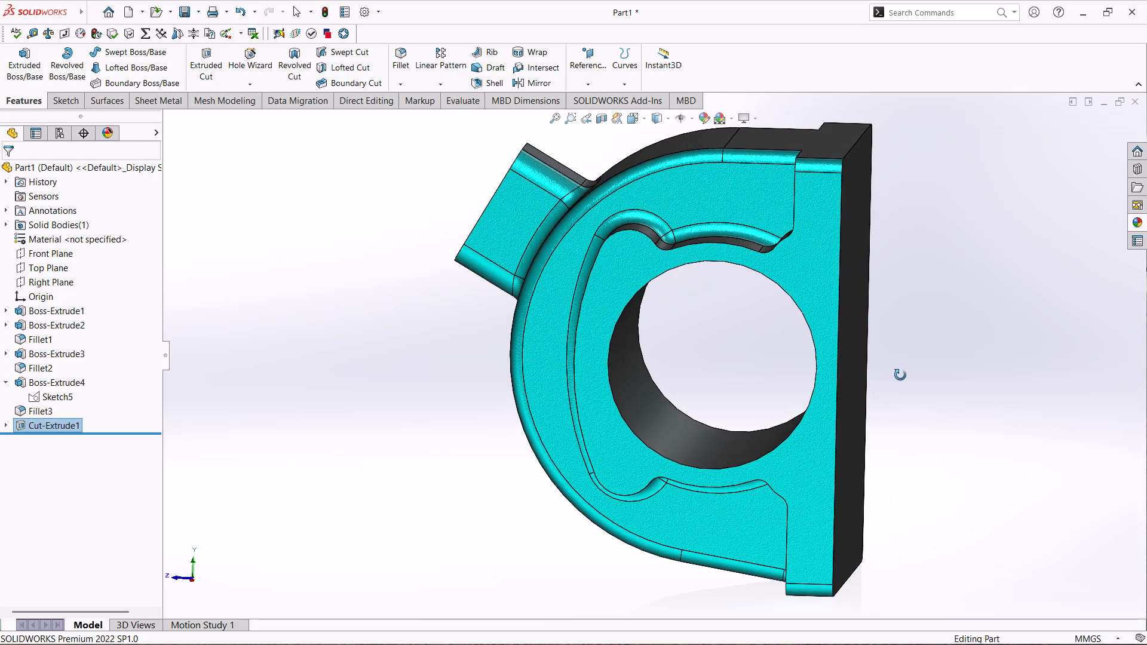
pyautogui.moveTo(900, 375); pyautogui.dragTo(893, 377, button='middle')
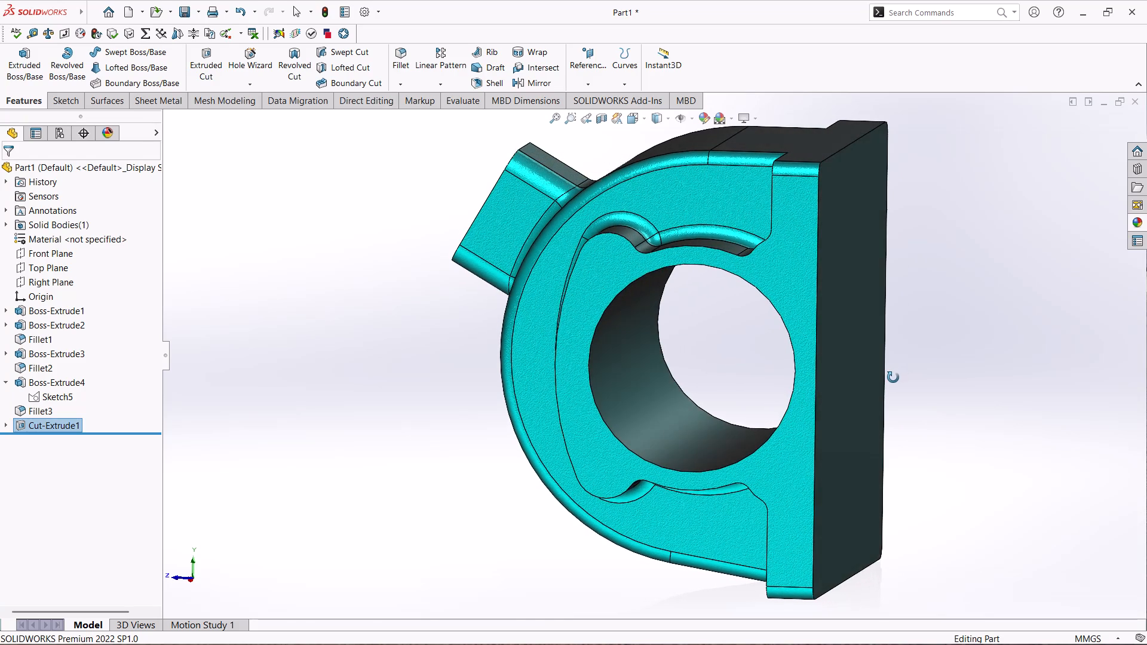
pyautogui.moveTo(893, 377); pyautogui.dragTo(907, 355, button='middle')
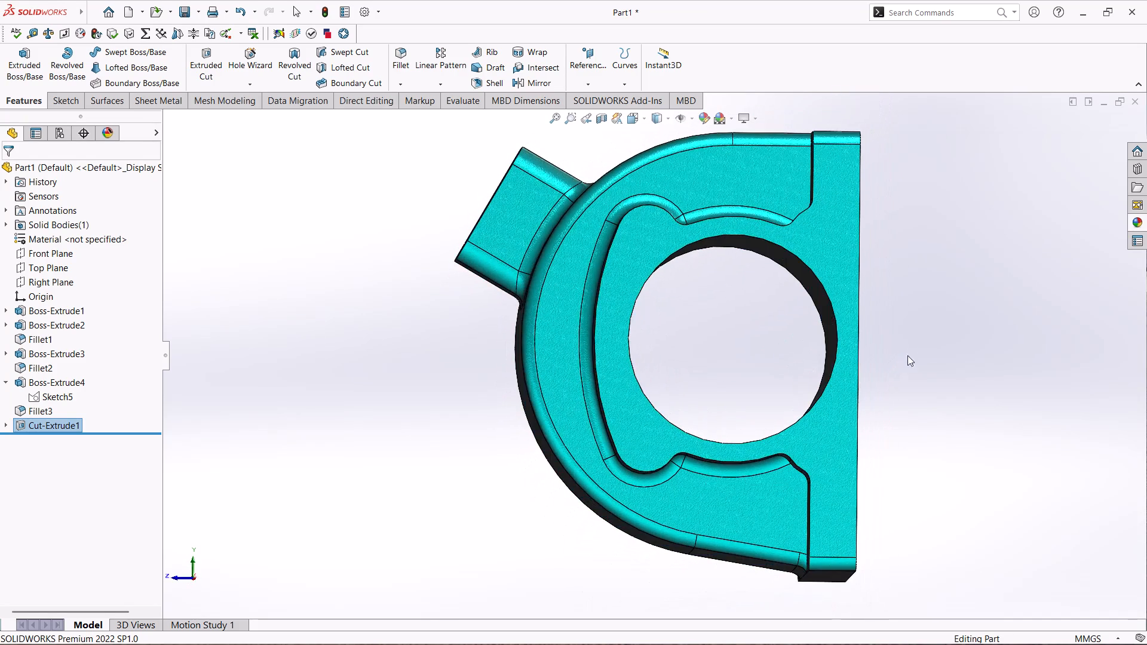
pyautogui.scroll(1, 737, 363)
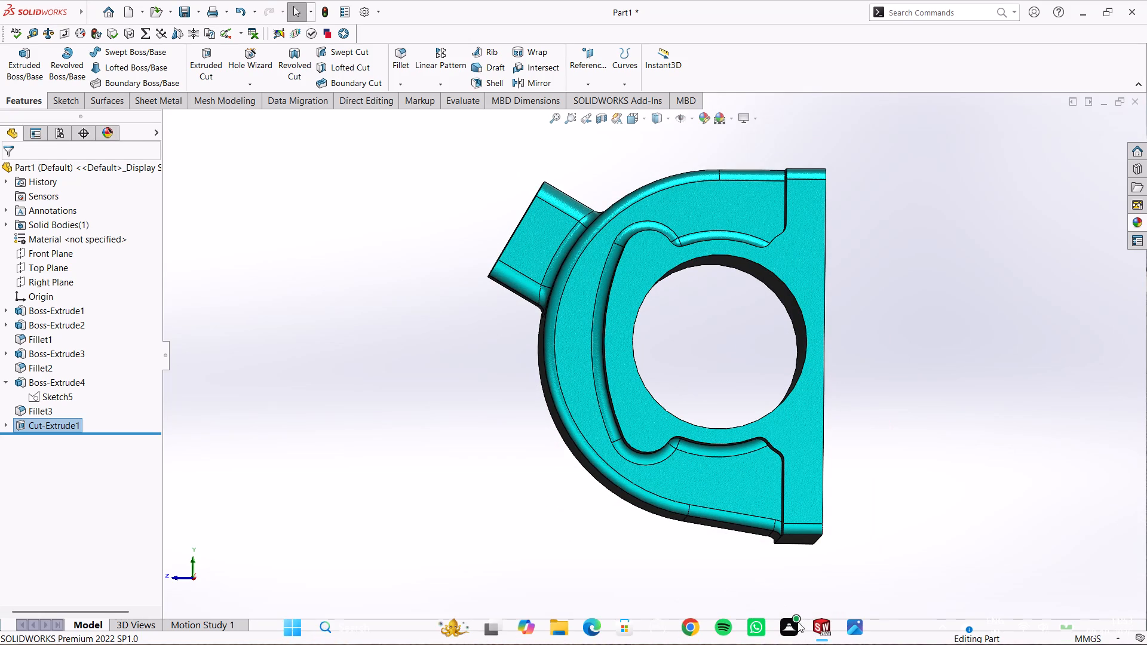
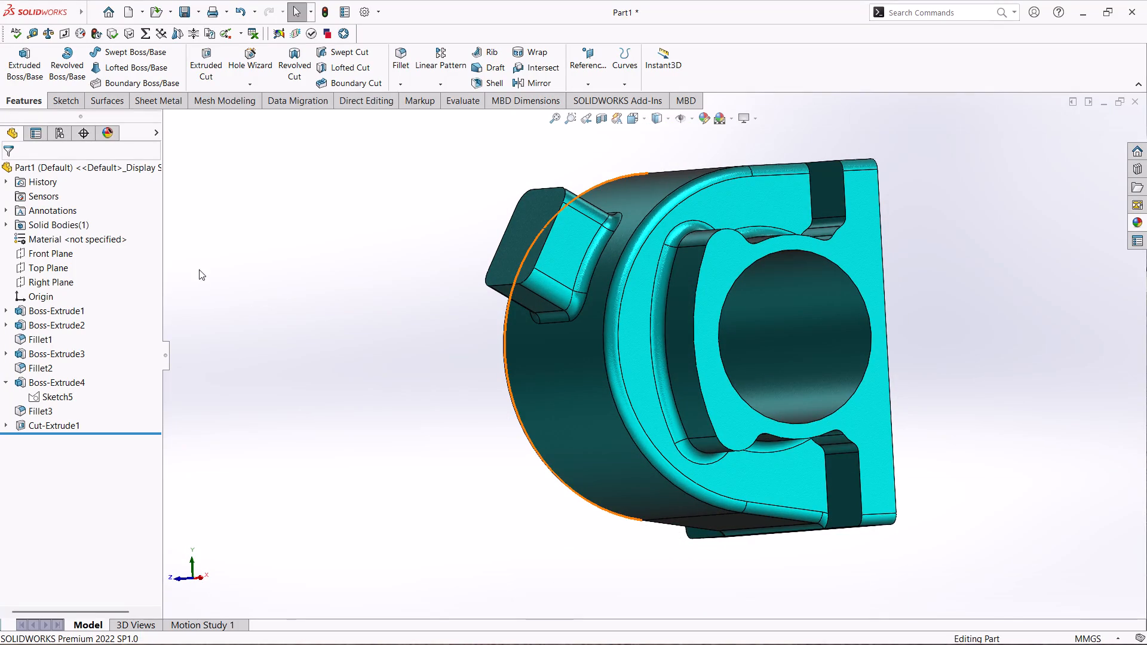
# Start a sketch on the Right Plane and offset the housing's large outer arc edge 6 mm inward.
pyautogui.click(51, 282)
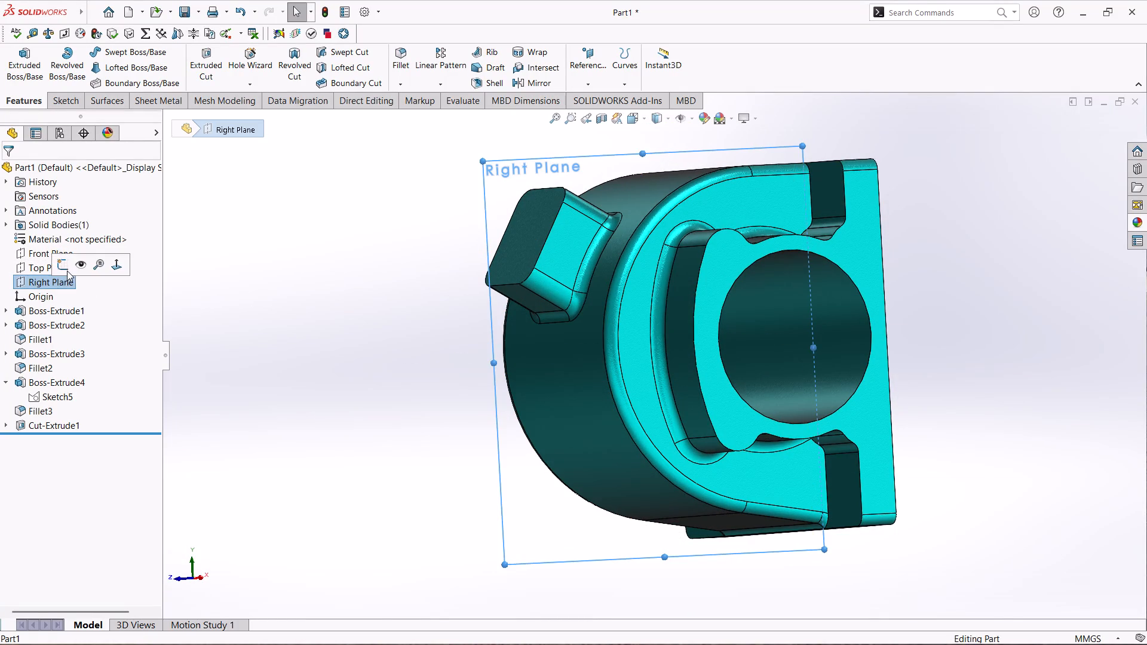
pyautogui.click(60, 270)
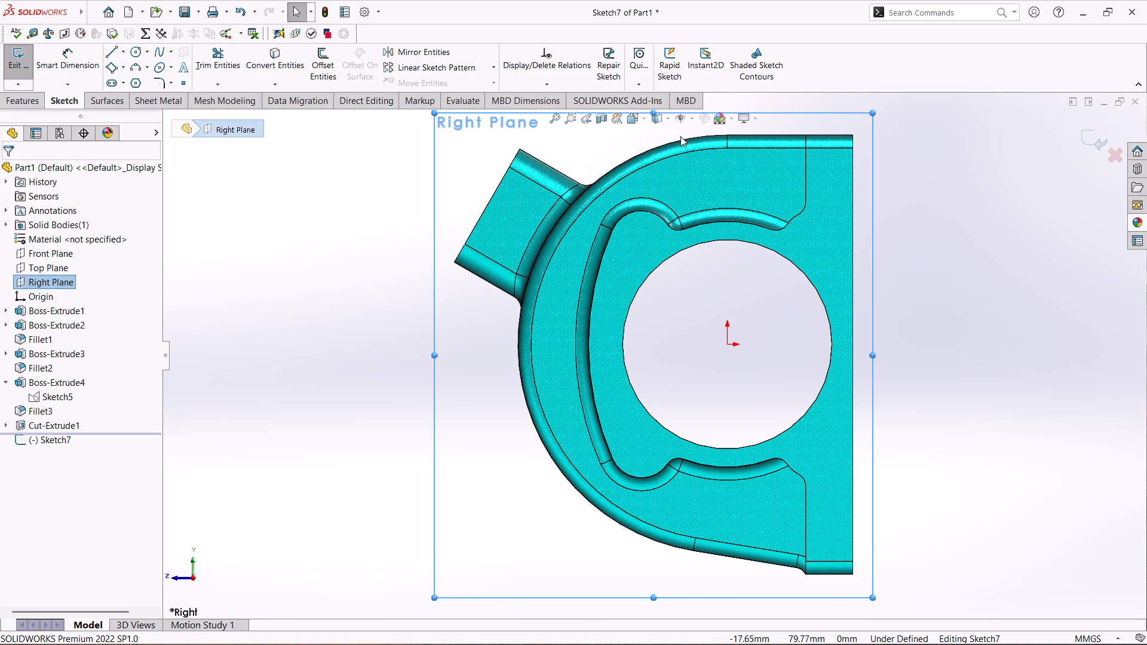
pyautogui.click(677, 139)
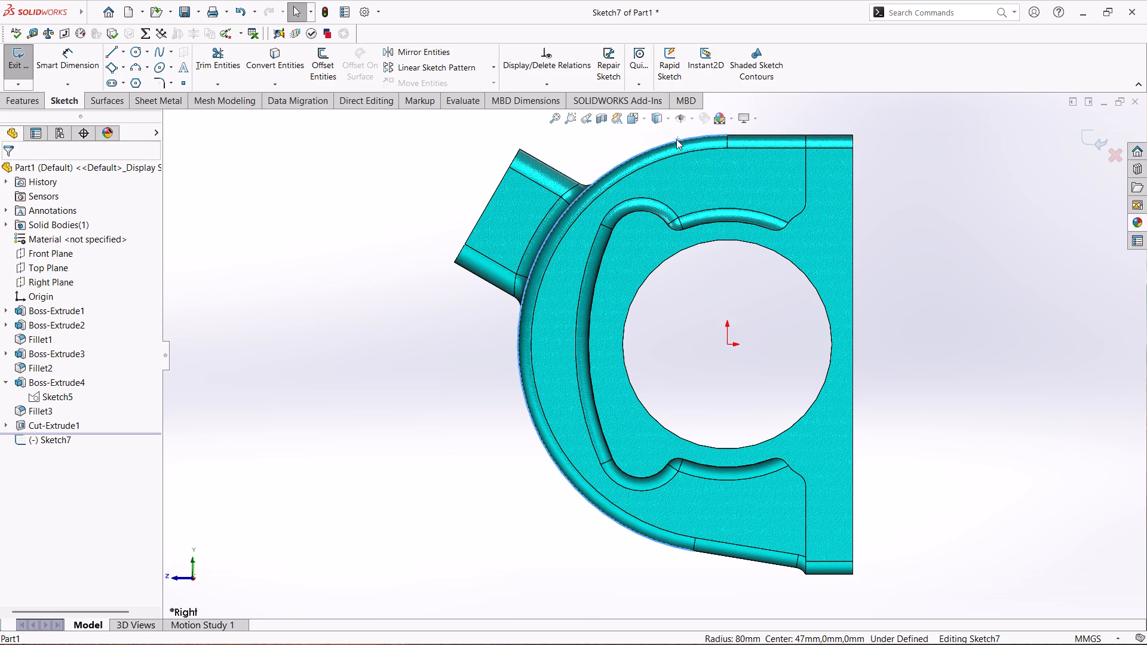
pyautogui.click(324, 62)
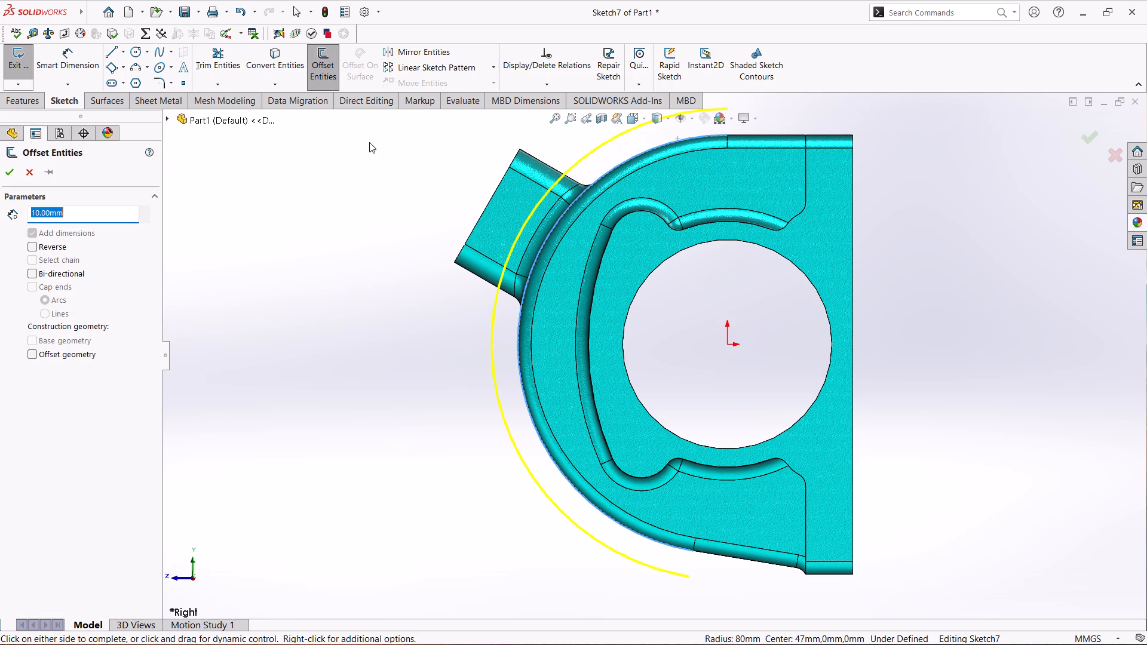
pyautogui.press('6')
pyautogui.press('Return')
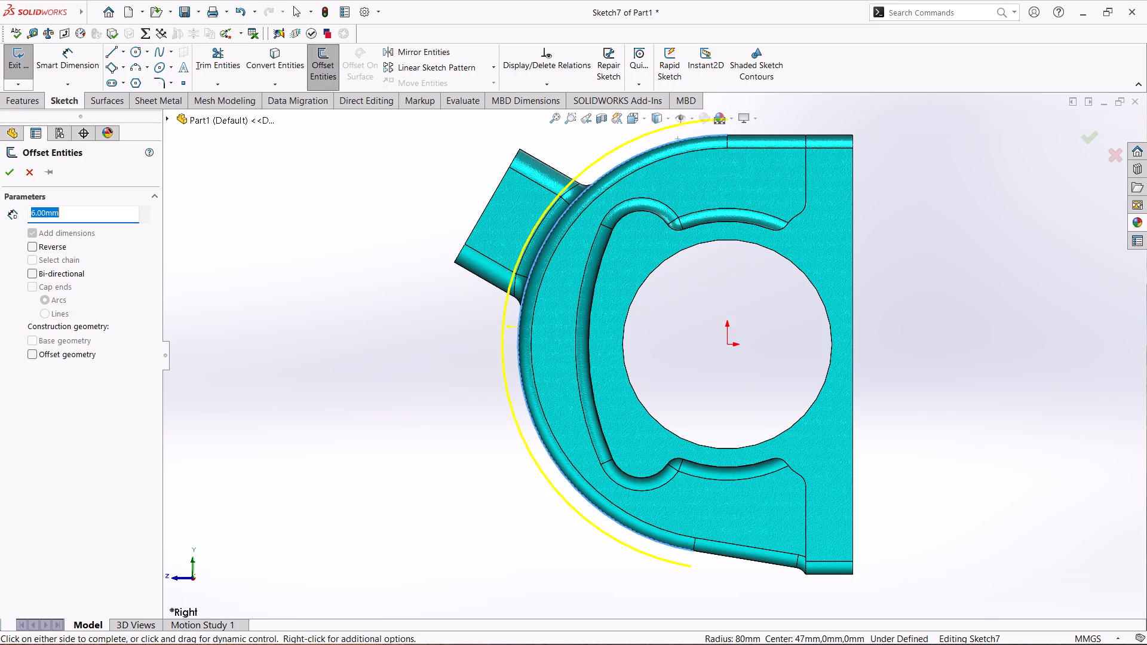
pyautogui.click(36, 249)
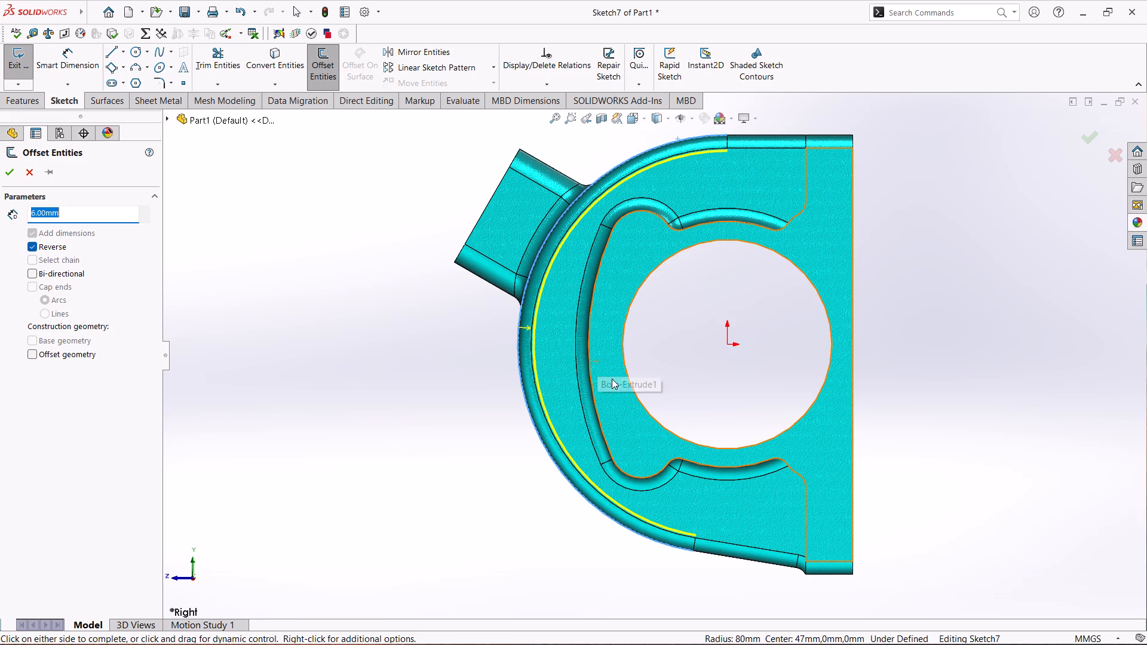
pyautogui.click(13, 171)
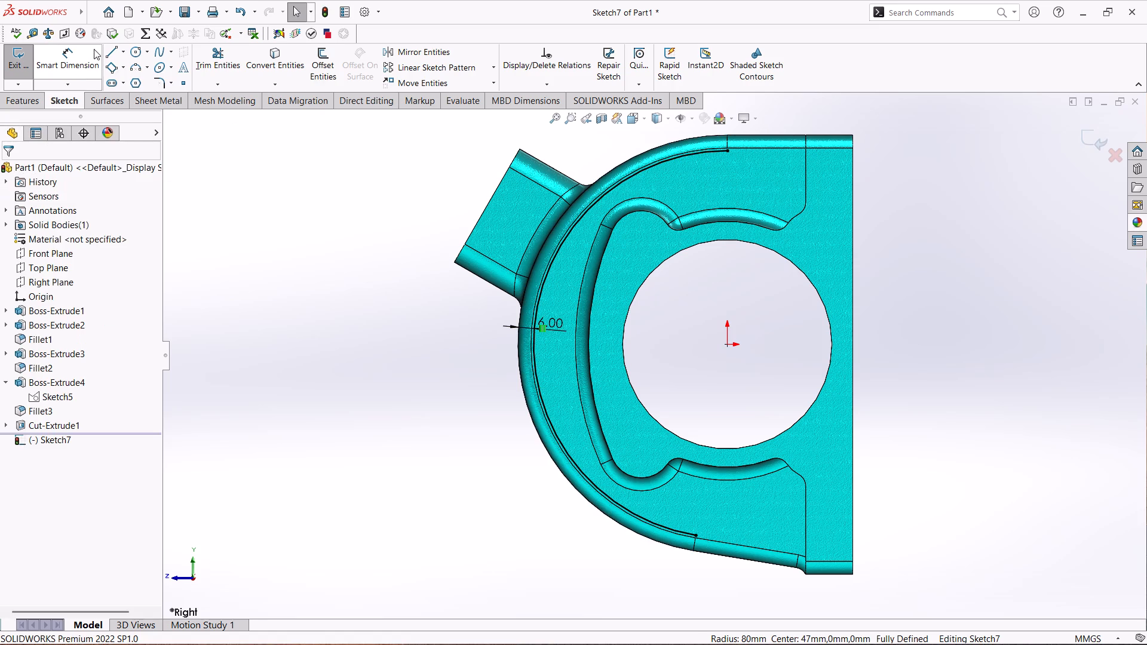
# Sketch a 48 mm horizontal line from the offset arc's upper end to the flat side, continuing about 154 mm vertically down that edge.
pyautogui.click(112, 54)
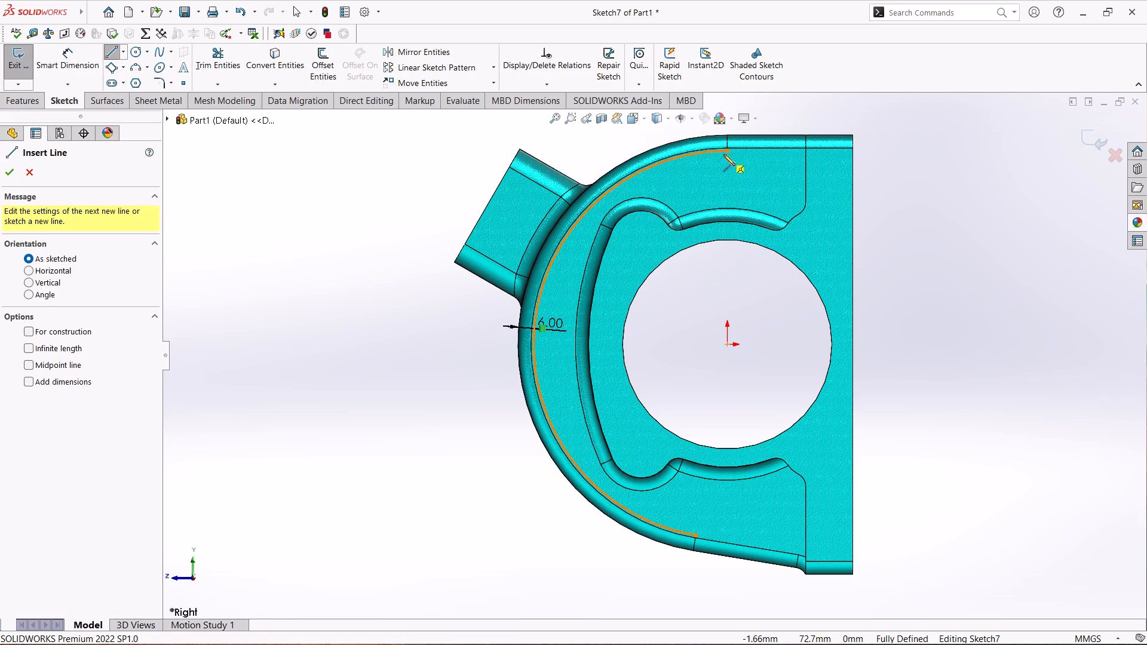
pyautogui.click(727, 152)
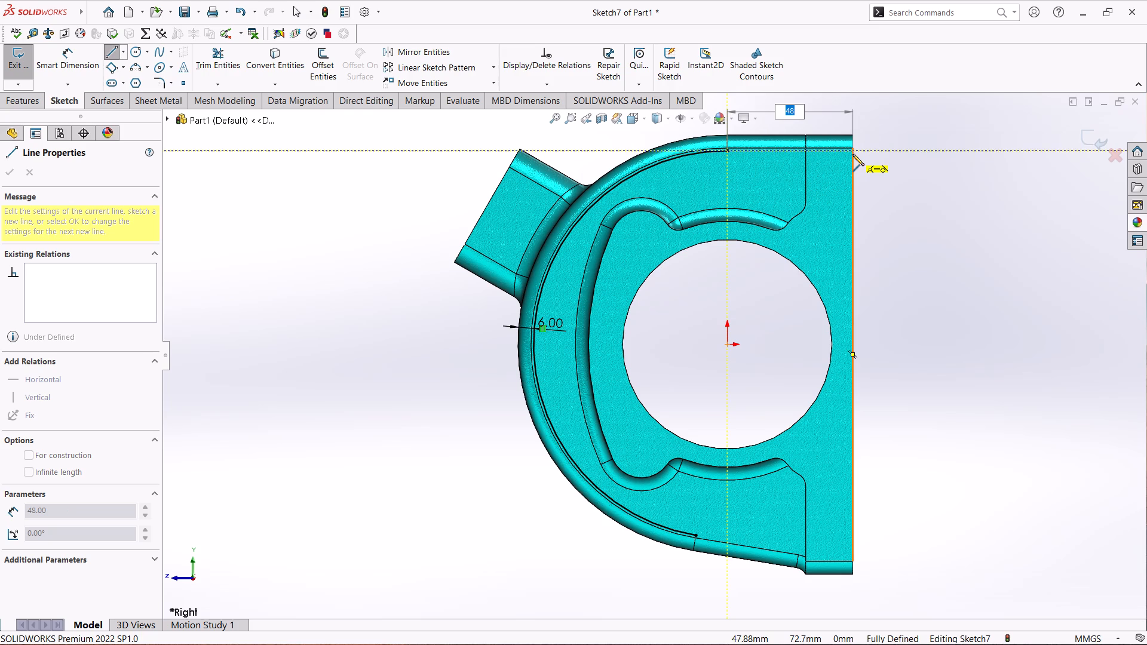
pyautogui.click(852, 154)
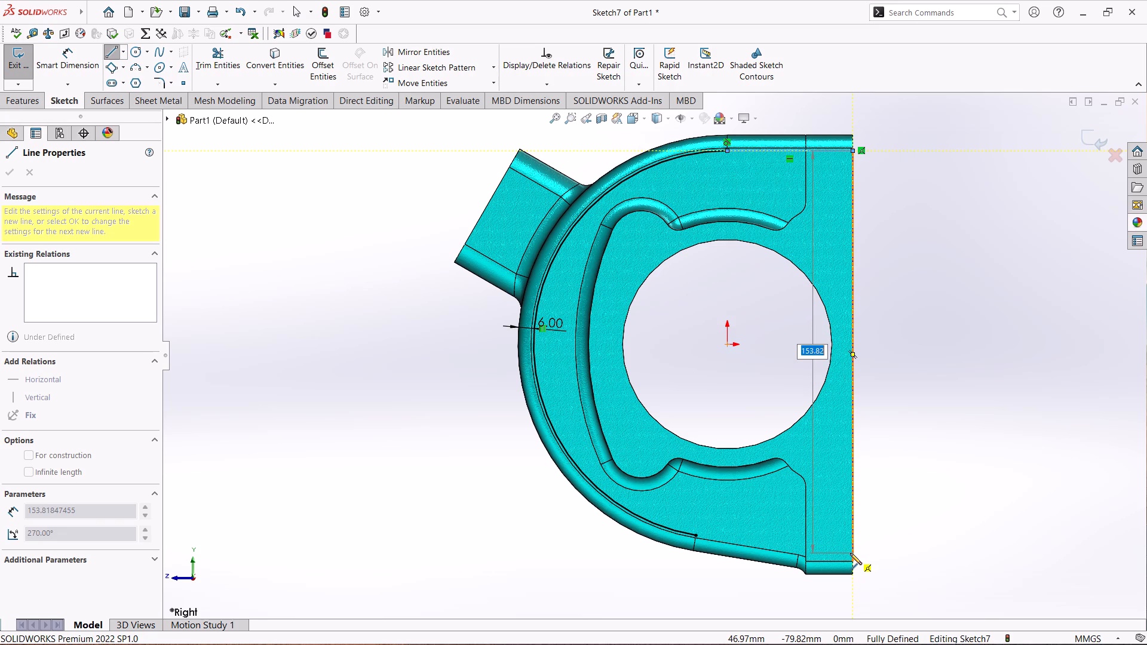
pyautogui.click(850, 553)
pyautogui.press('Escape')
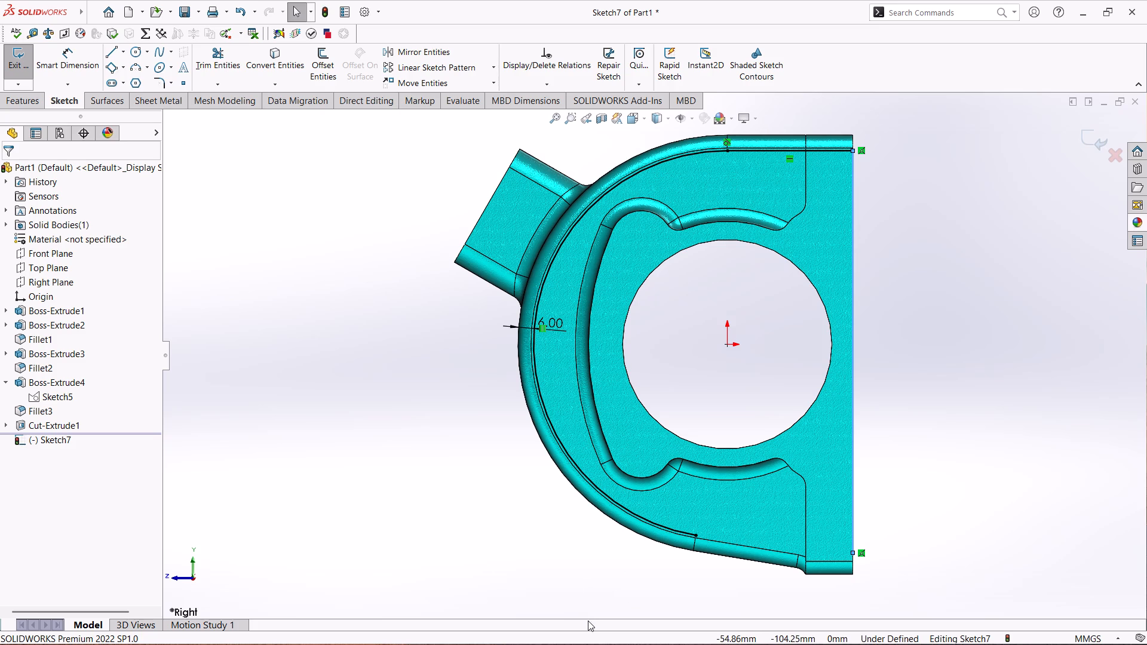
pyautogui.click(667, 529)
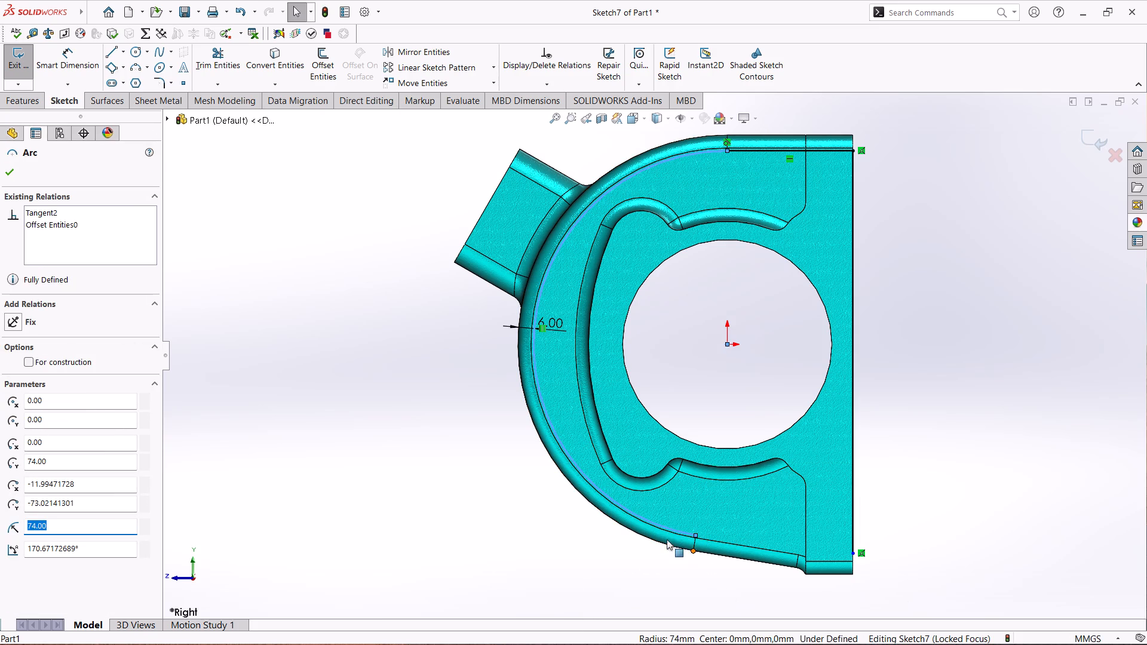
pyautogui.click(286, 305)
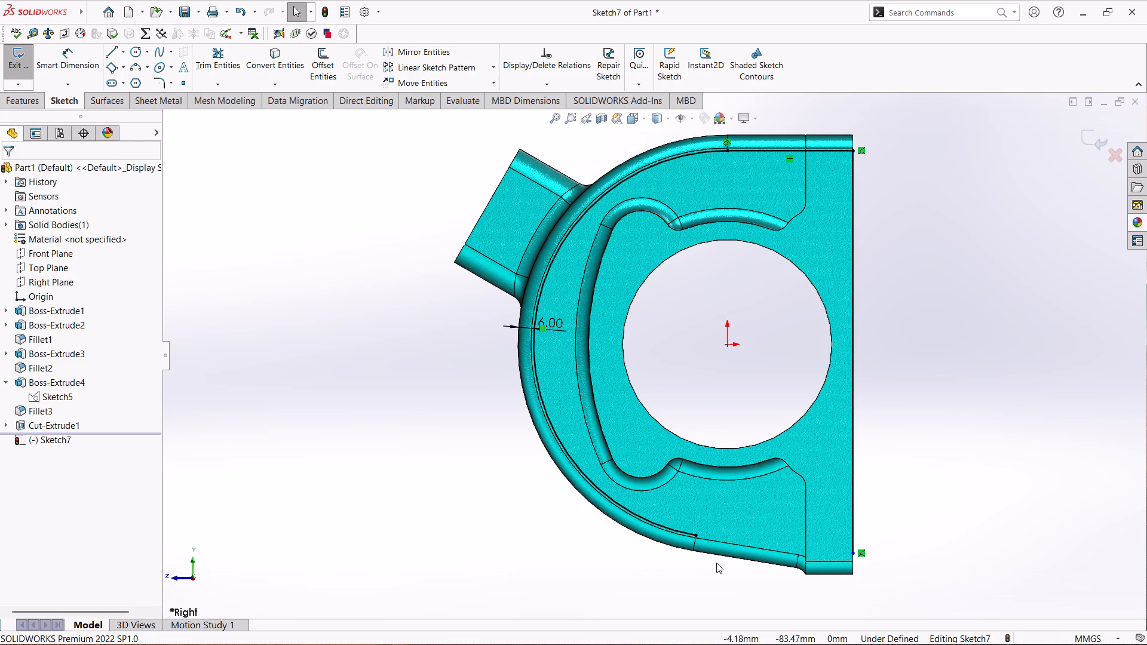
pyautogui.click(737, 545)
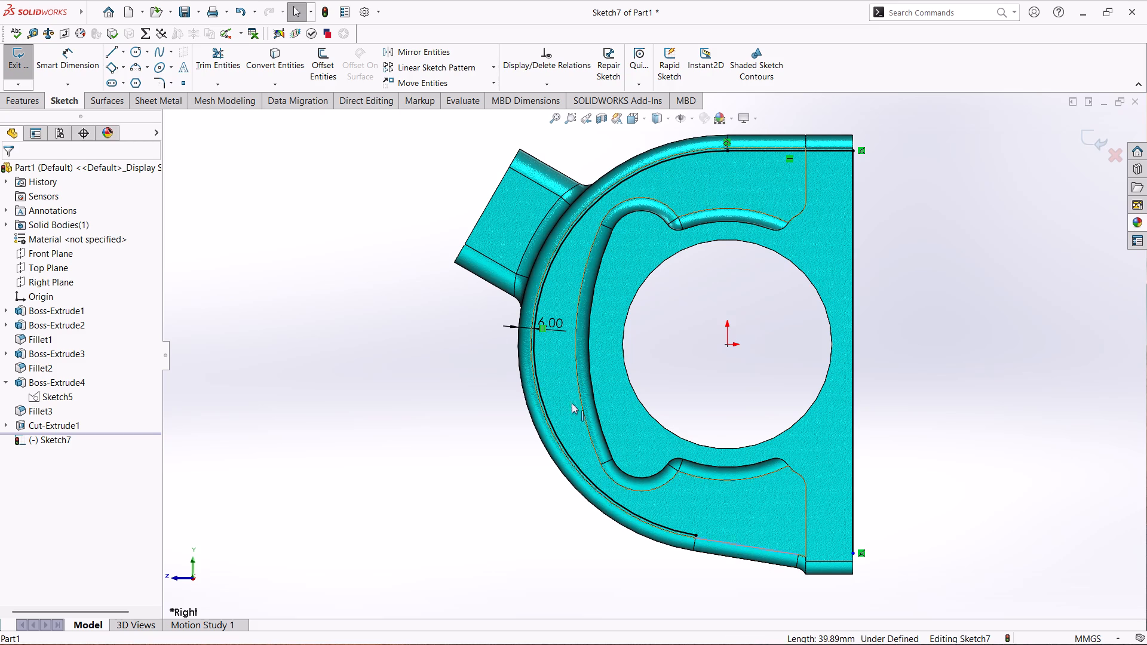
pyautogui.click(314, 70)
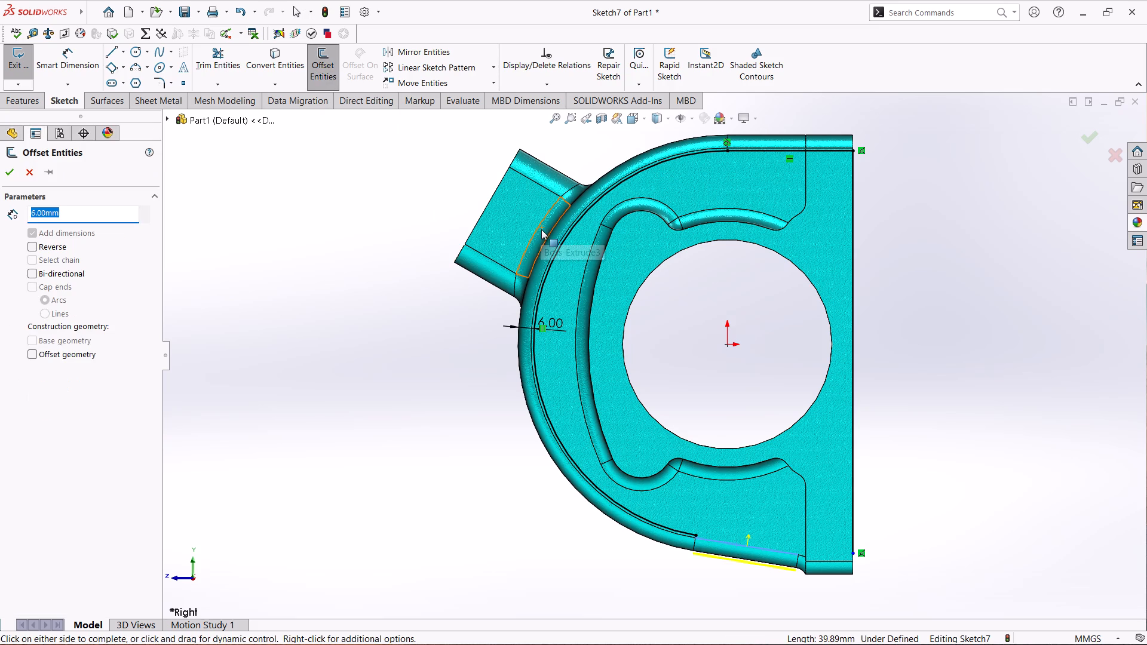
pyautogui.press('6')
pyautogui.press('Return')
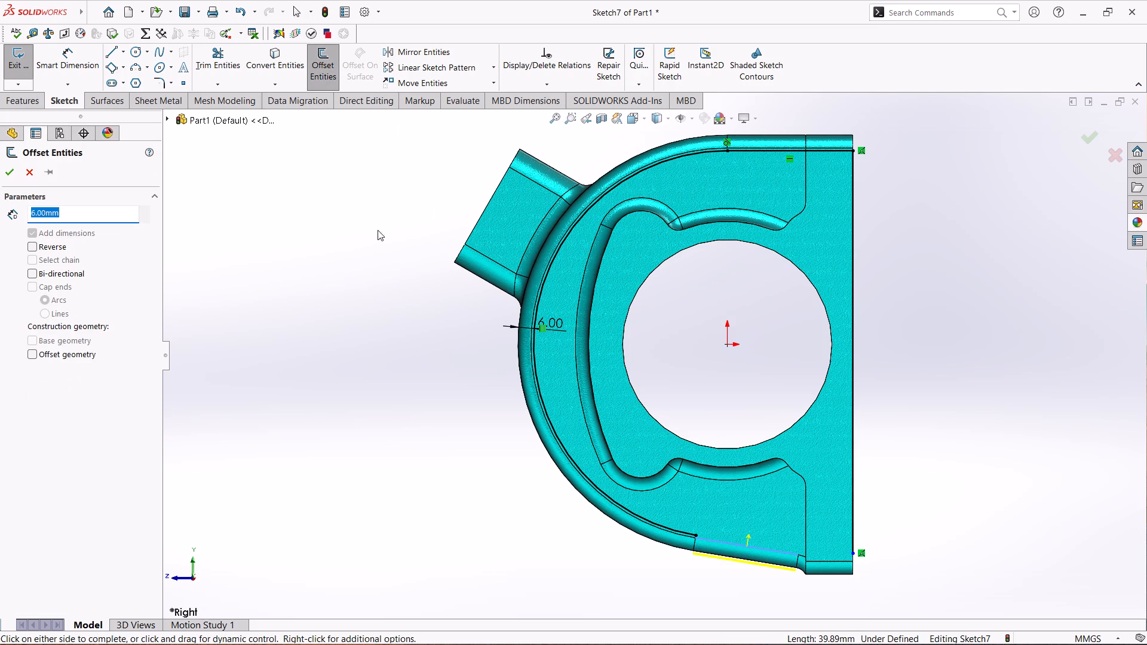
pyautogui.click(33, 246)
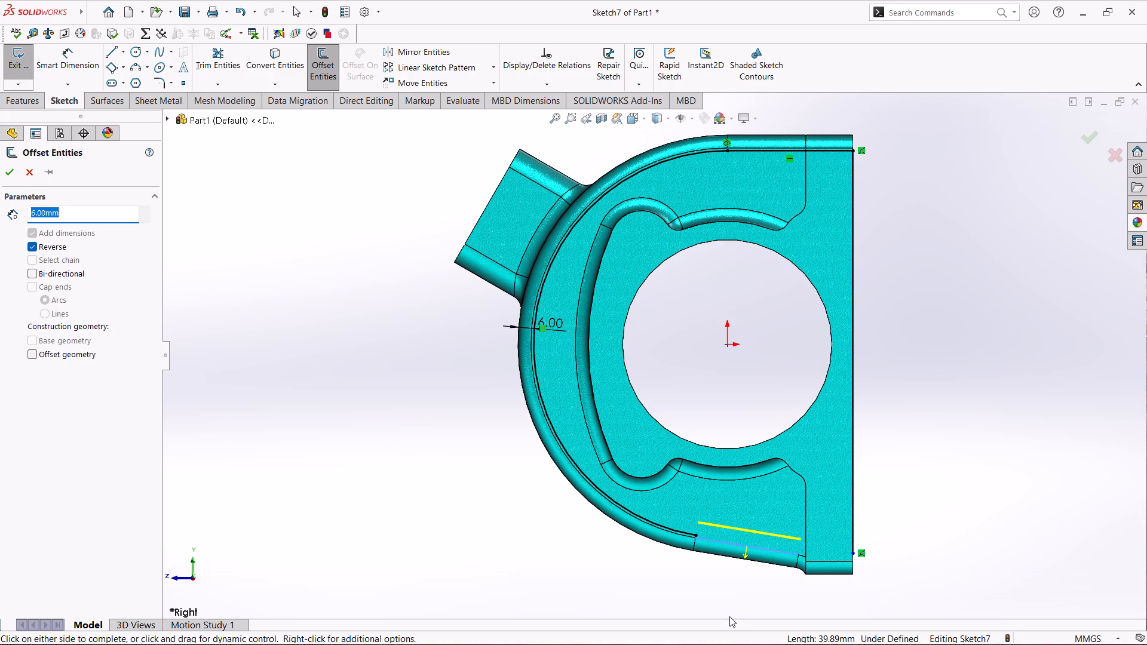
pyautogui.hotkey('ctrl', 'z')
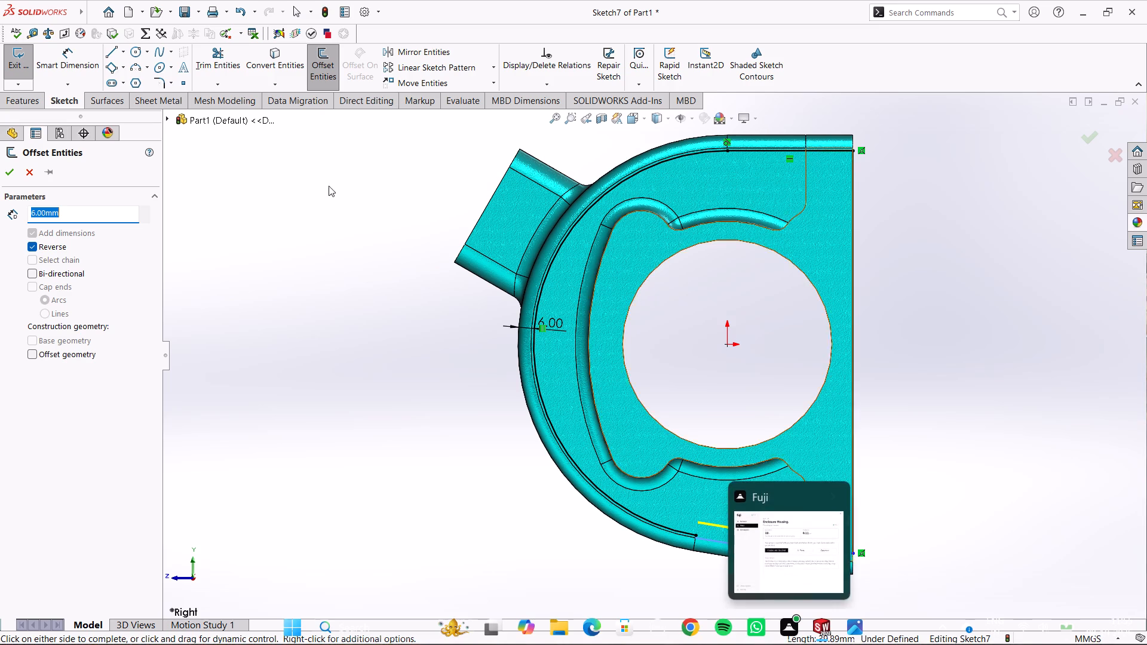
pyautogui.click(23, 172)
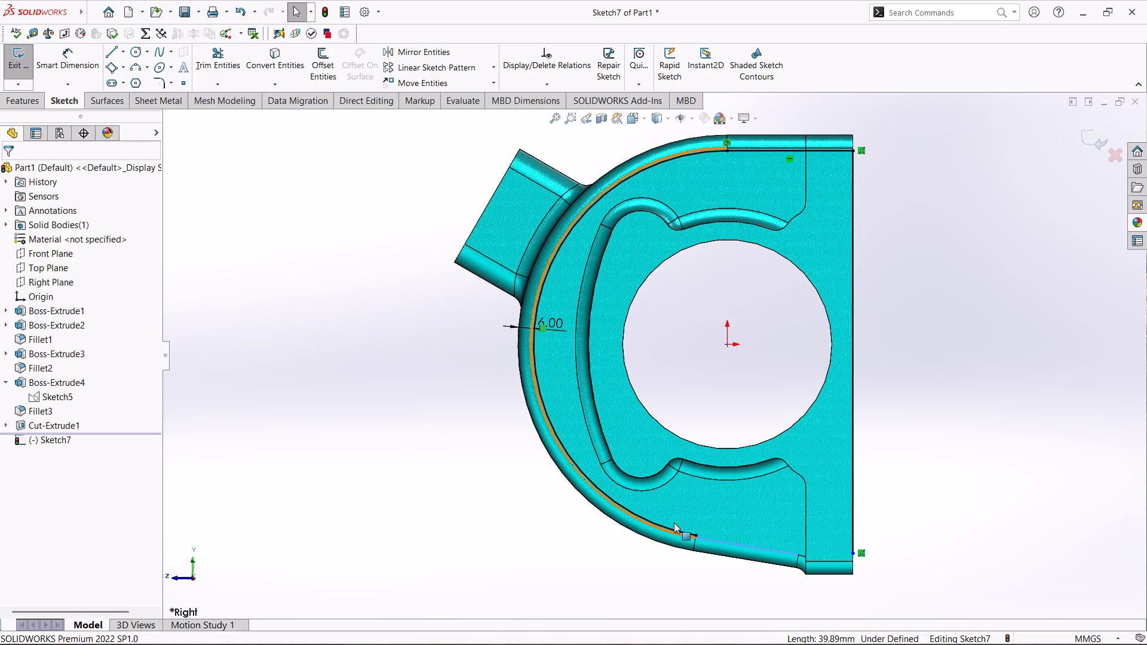
# Offset the outermost slanted edge at the housing's bottom 6 mm inward to meet the offset arc.
pyautogui.click(724, 558)
pyautogui.click(317, 67)
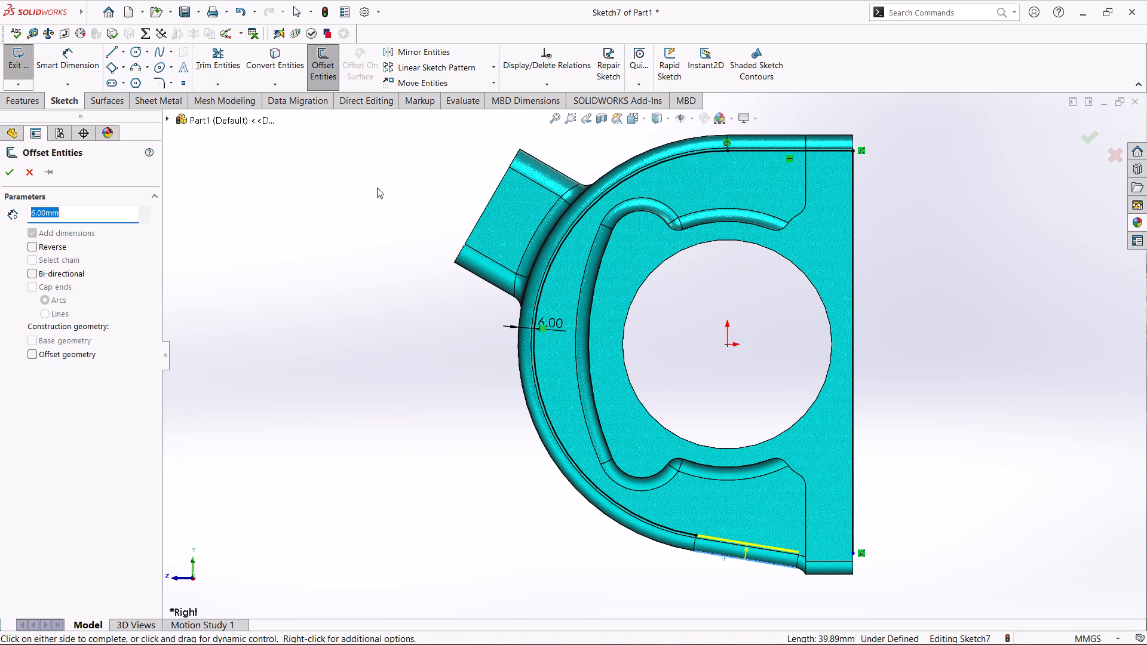
pyautogui.click(32, 251)
pyautogui.click(32, 251)
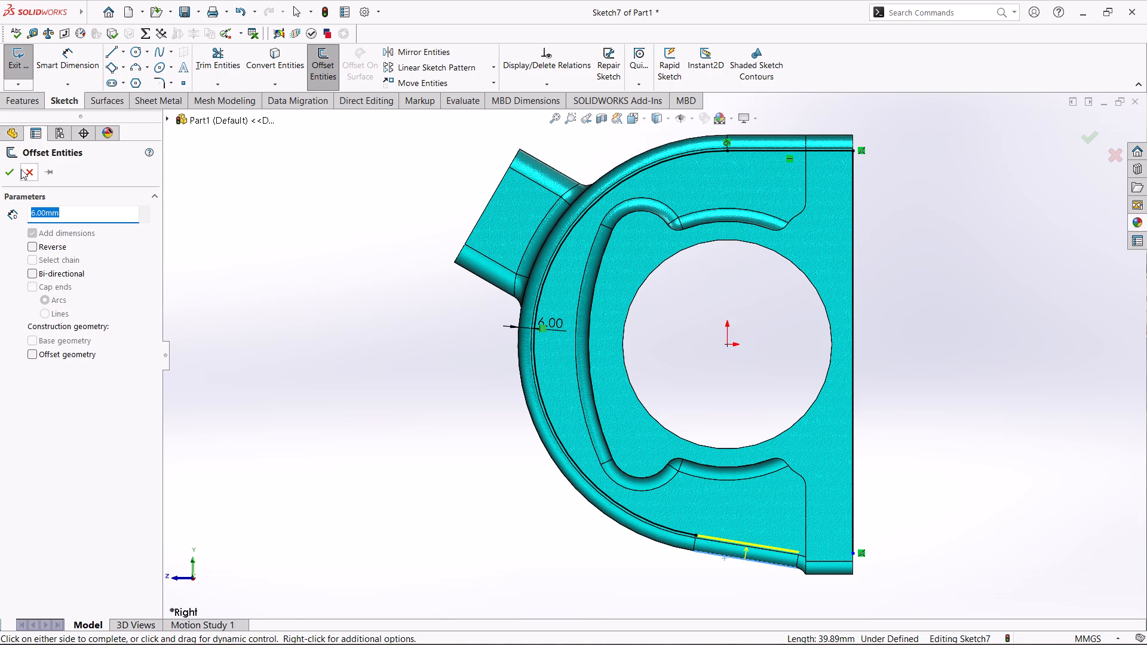
pyautogui.click(8, 174)
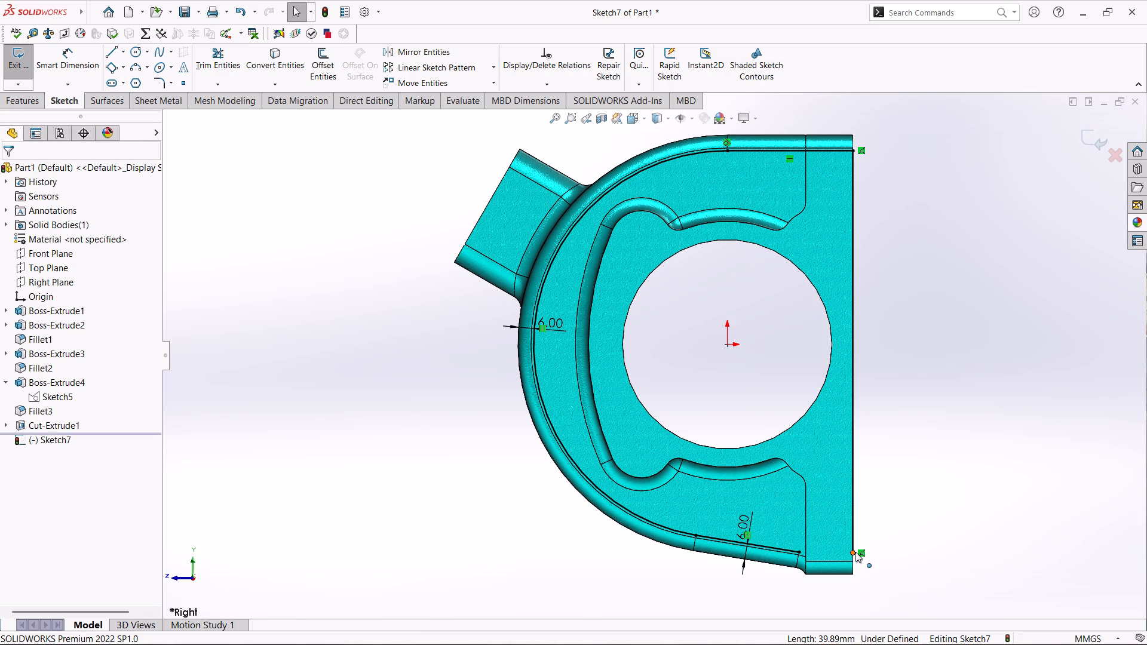
# Close the profile with a horizontal line about 20.6 mm long from the slanted offset line's end to the vertical line's lower end.
pyautogui.moveTo(855, 552); pyautogui.dragTo(854, 560)
pyautogui.click(851, 552)
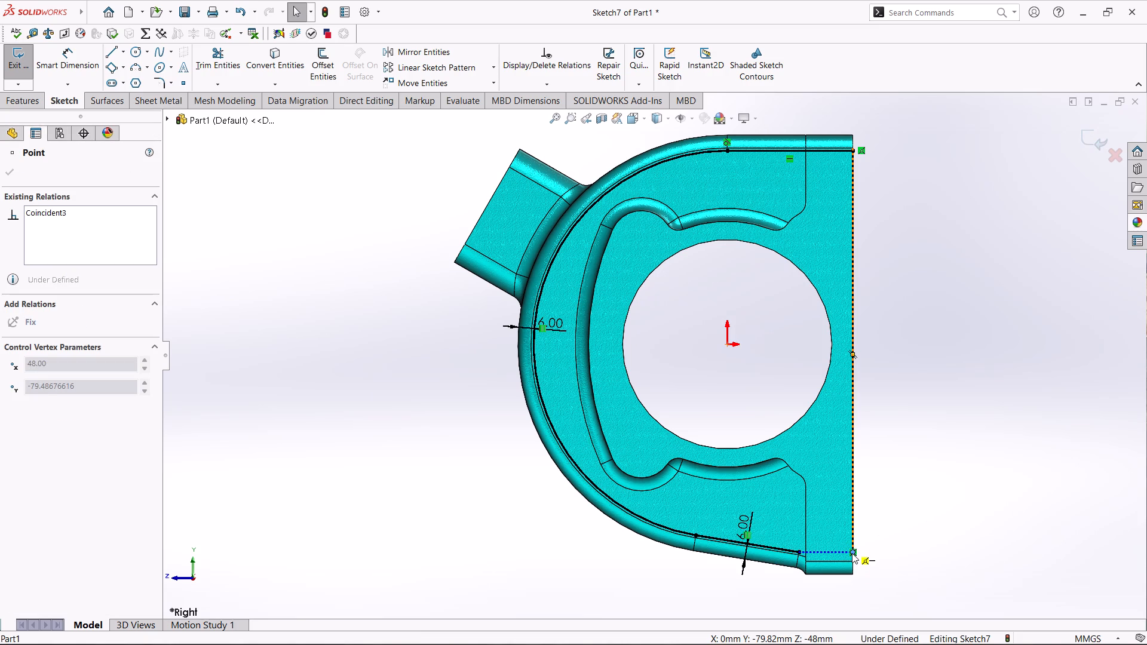
pyautogui.click(113, 53)
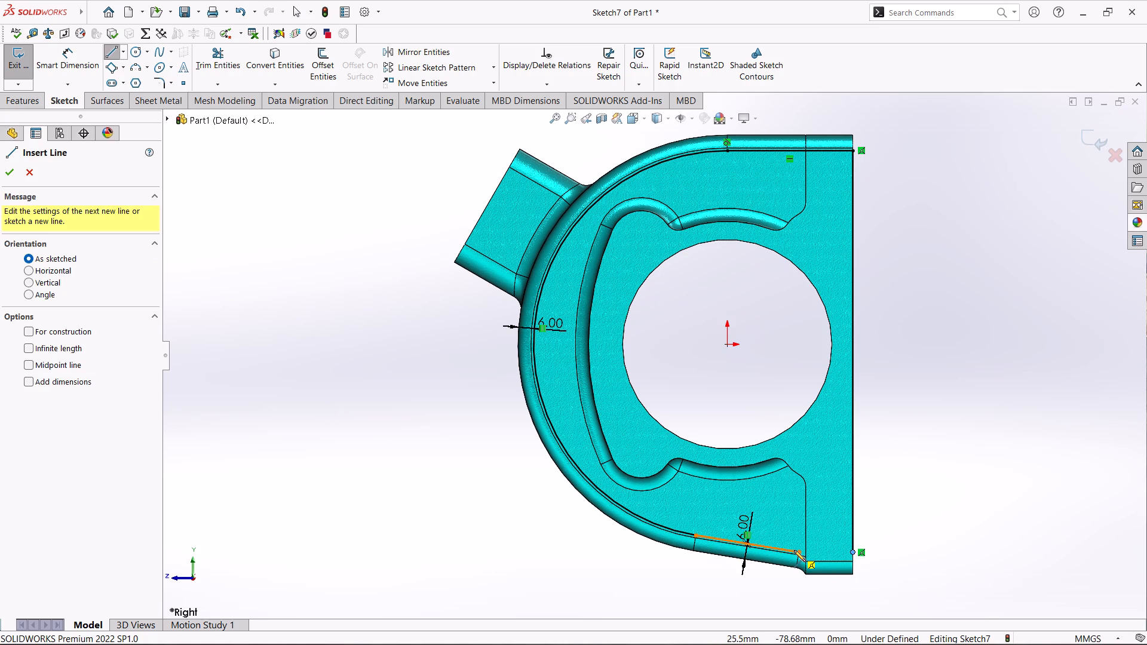
pyautogui.click(799, 552)
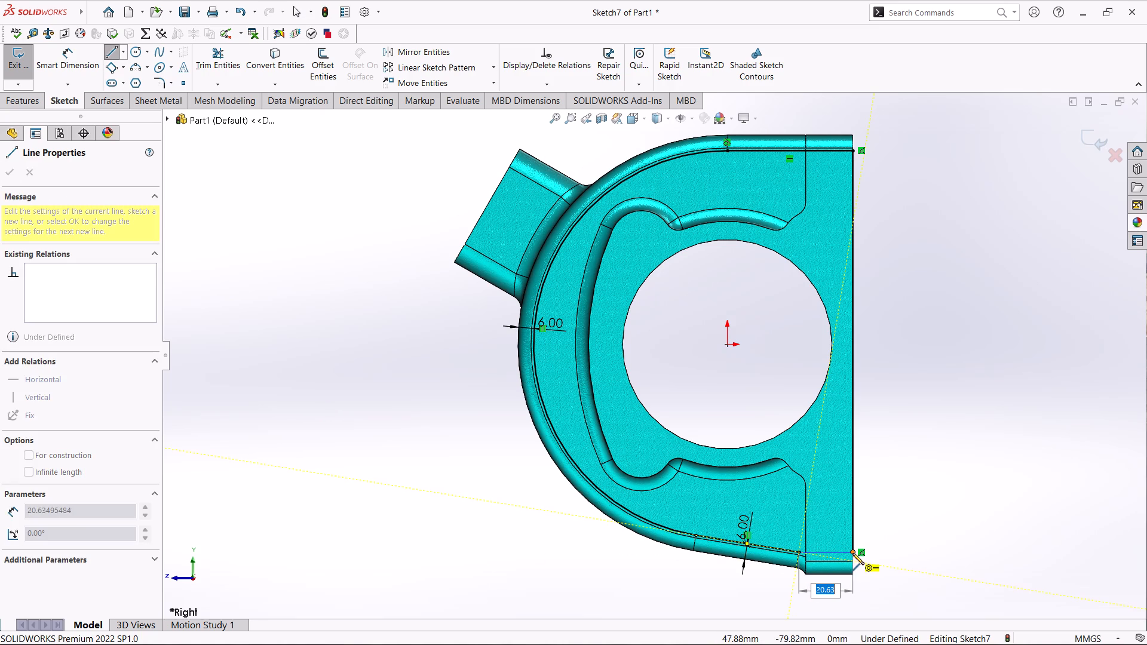
pyautogui.click(853, 552)
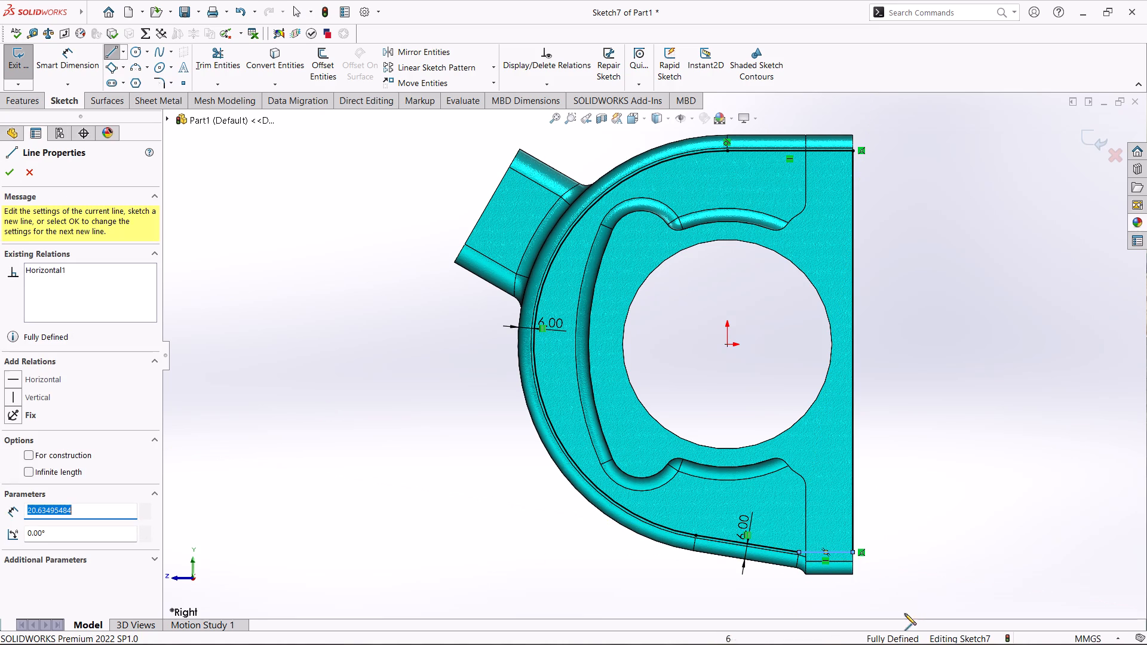
pyautogui.press('Escape')
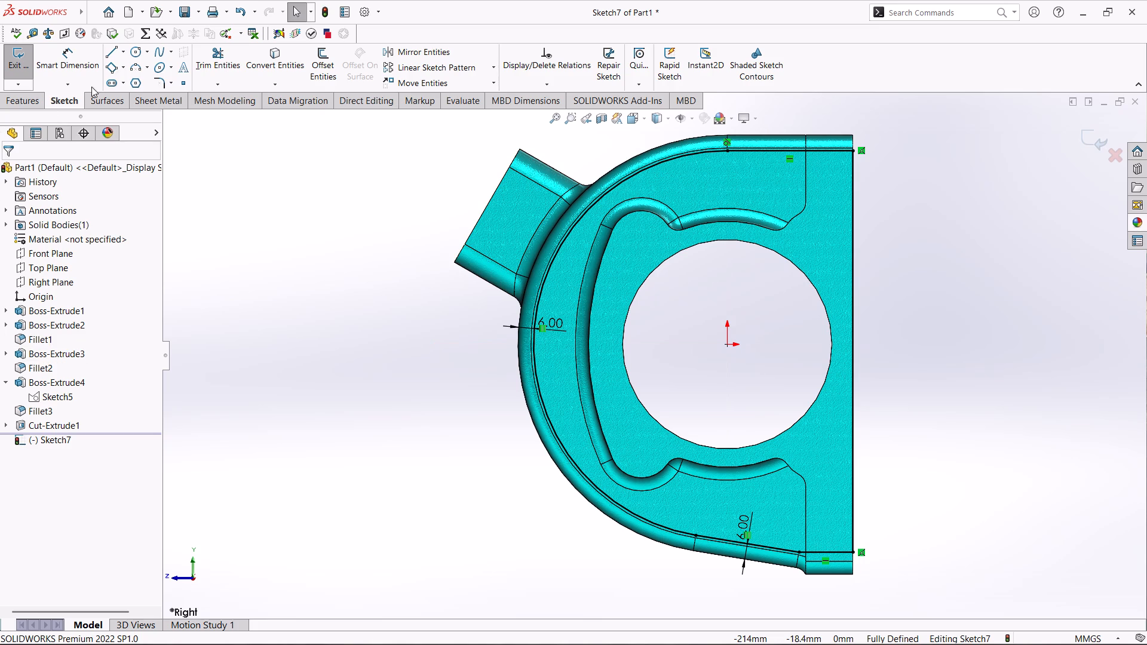
# Set up an extruded cut from the closed cavity profile with a Mid Plane end condition and 32 mm depth.
pyautogui.click(27, 101)
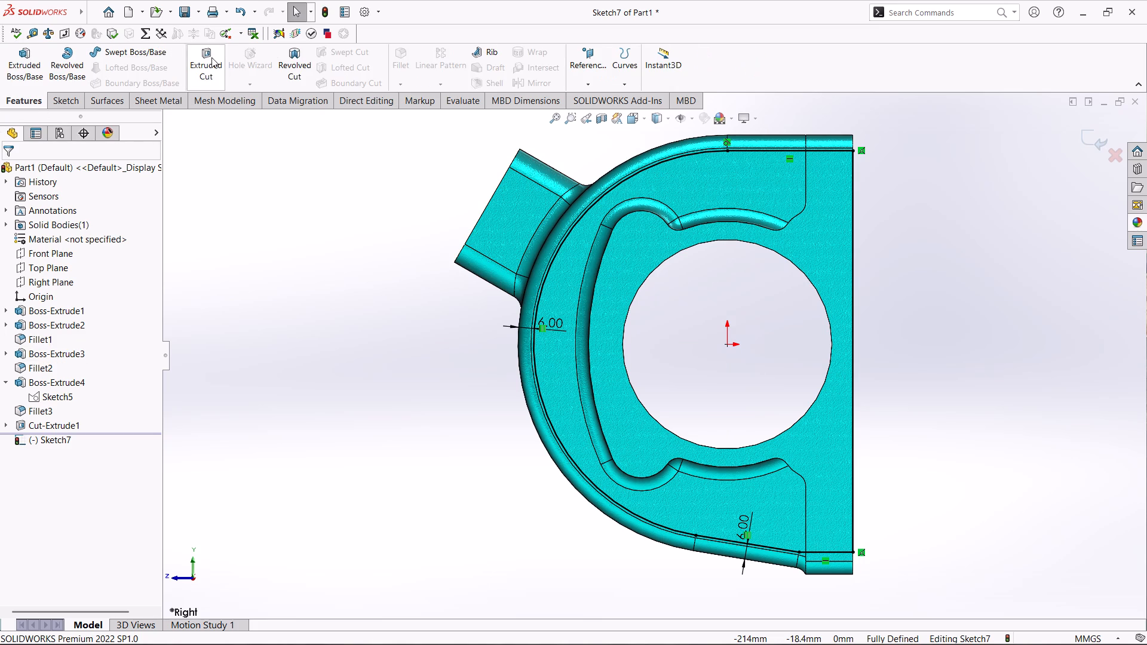
pyautogui.click(211, 69)
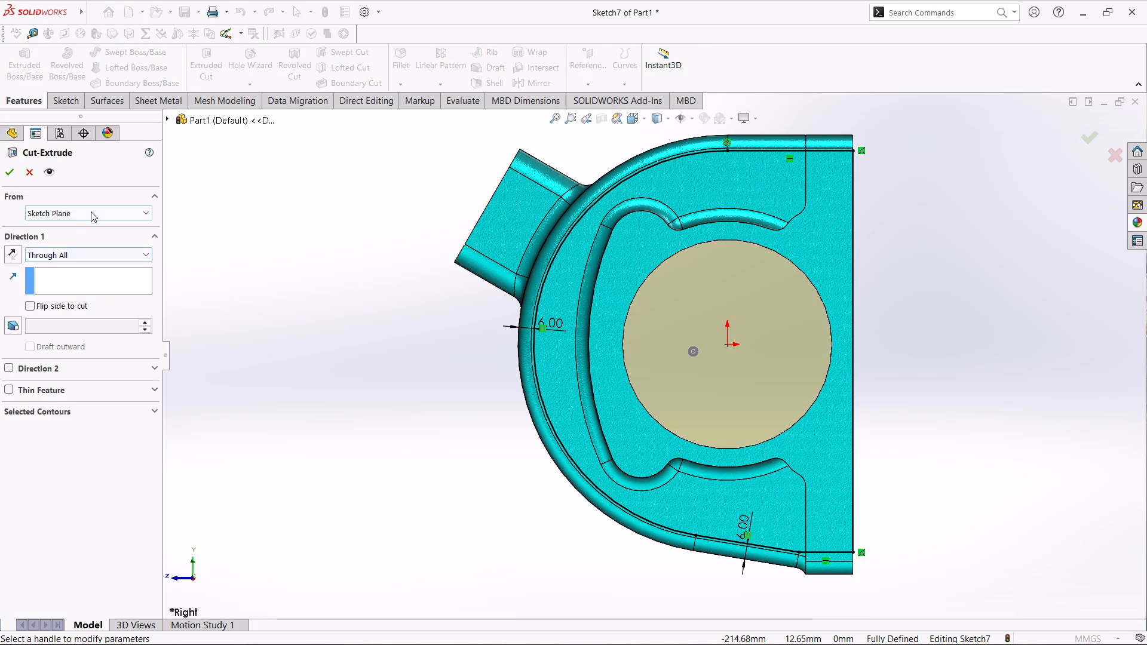
pyautogui.click(84, 254)
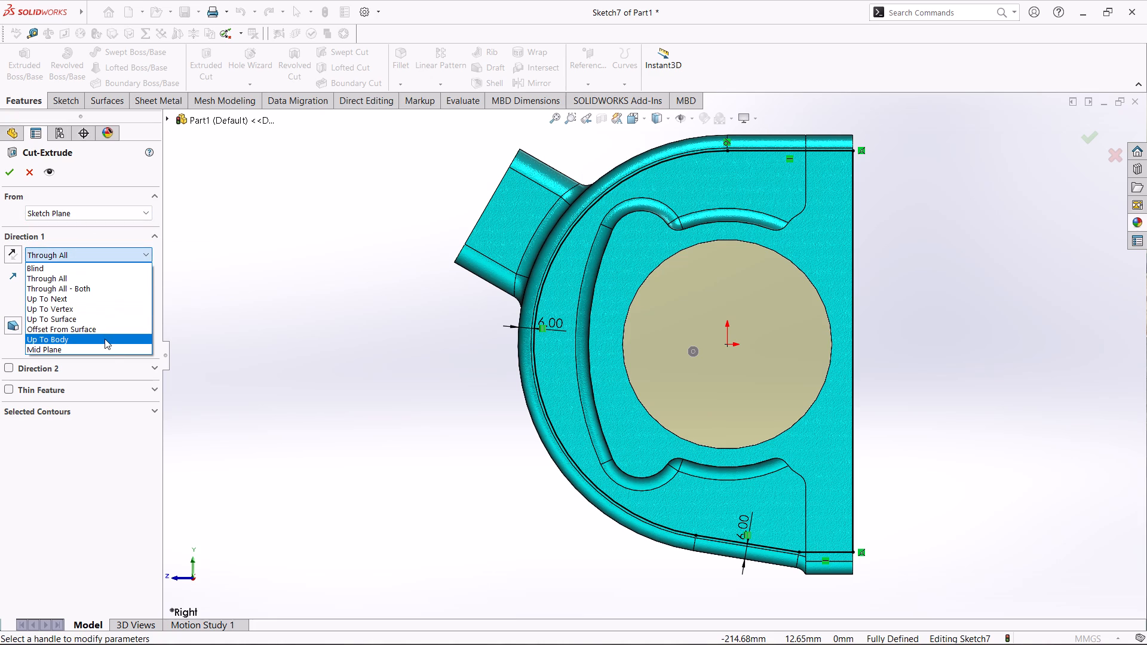
pyautogui.click(110, 352)
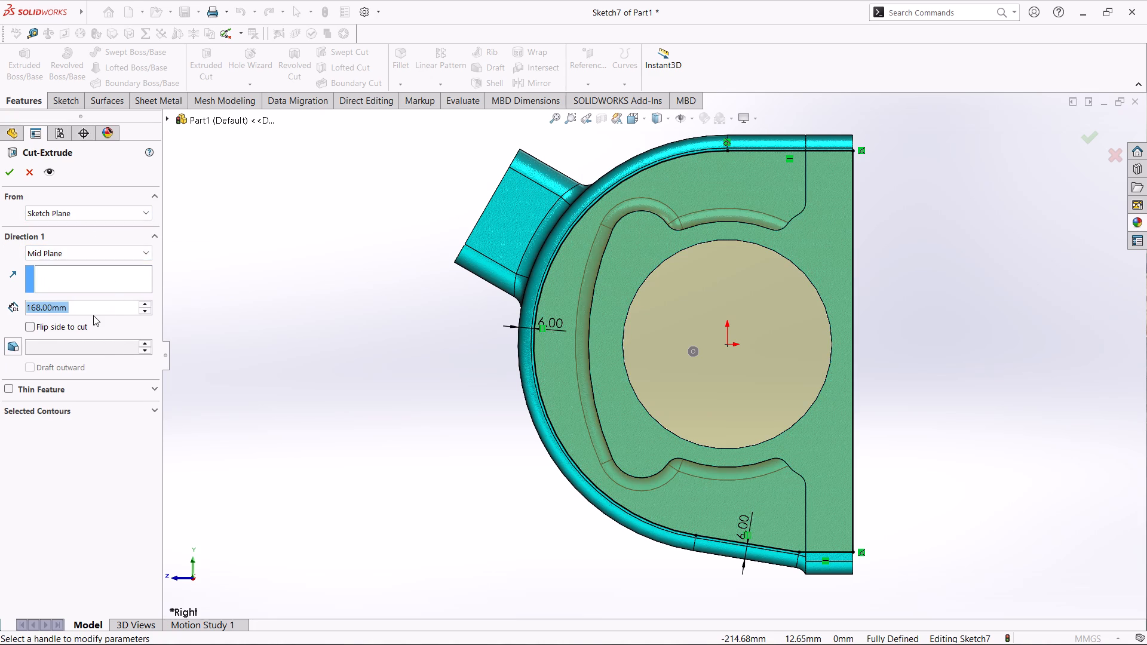
pyautogui.write('32')
pyautogui.press('Return')
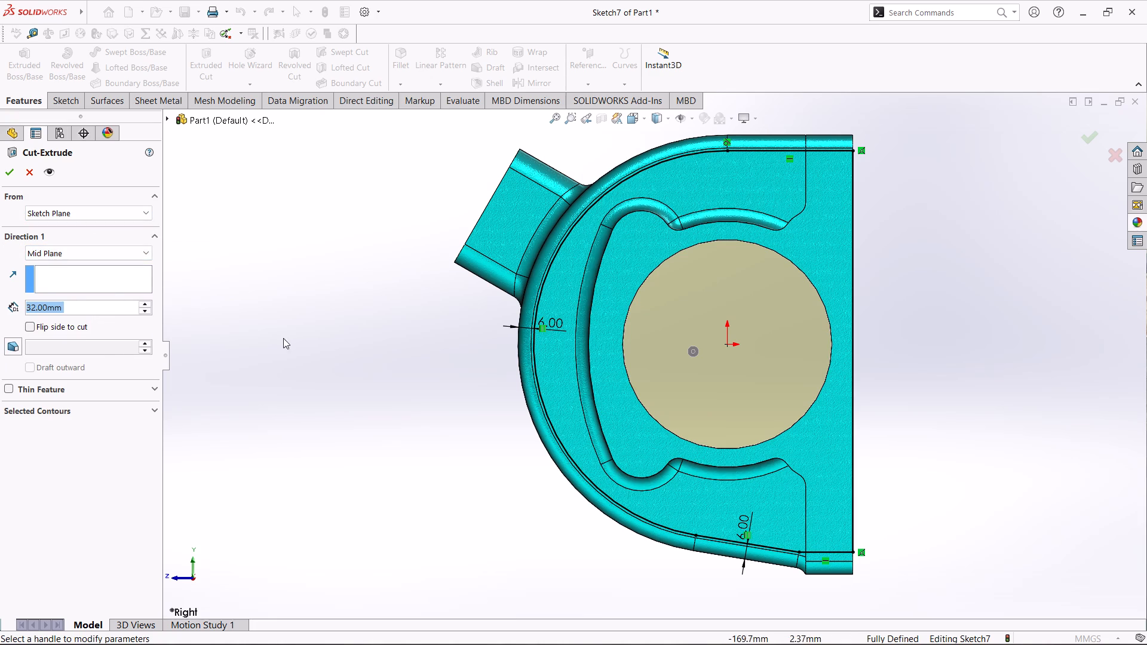
# Set the cavity's mid-plane cut depth to 92 mm and complete the extruded cut.
pyautogui.moveTo(1026, 363); pyautogui.dragTo(1082, 432, button='middle')
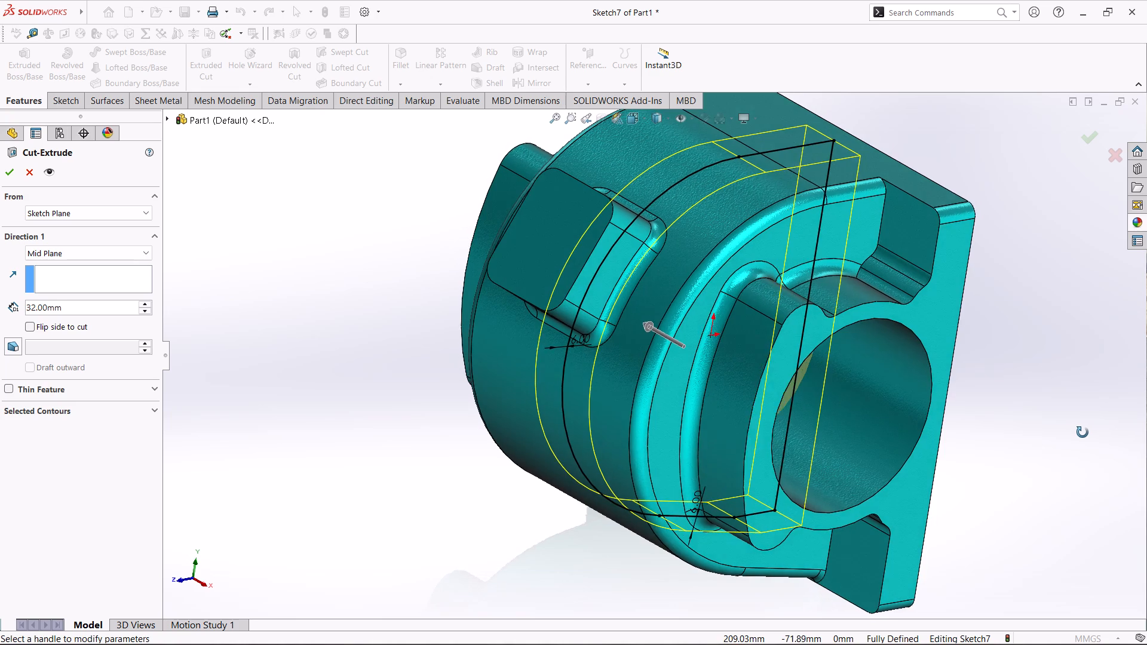
pyautogui.moveTo(1082, 432); pyautogui.dragTo(1043, 386, button='middle')
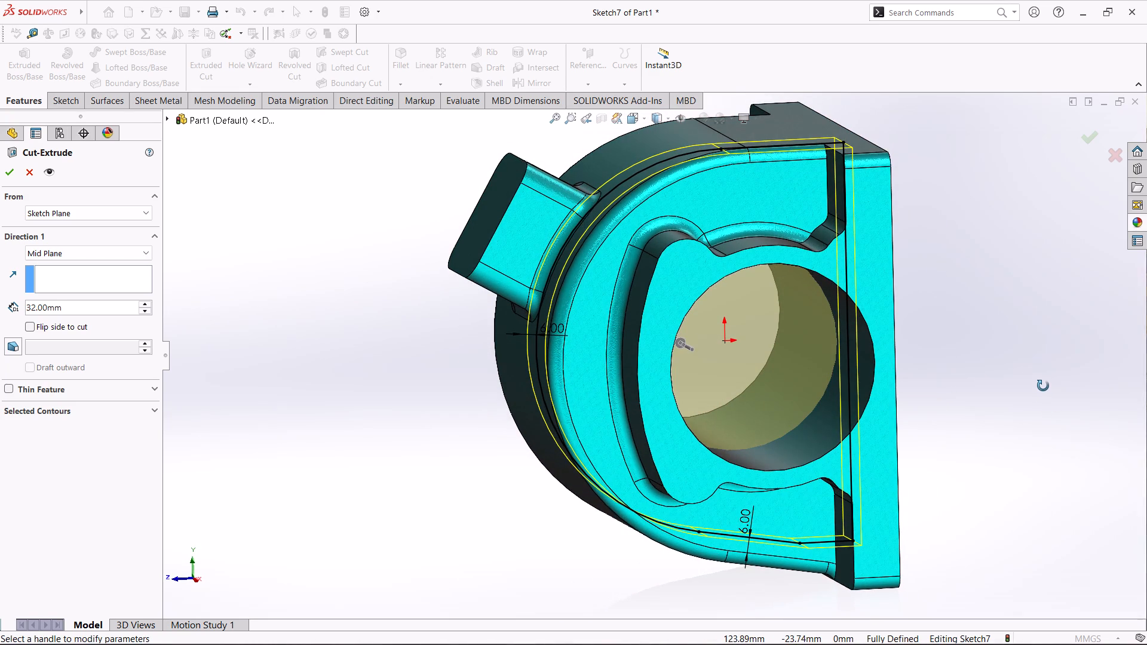
pyautogui.moveTo(1043, 386); pyautogui.dragTo(1042, 385, button='middle')
pyautogui.moveTo(1056, 388); pyautogui.dragTo(1029, 400, button='middle')
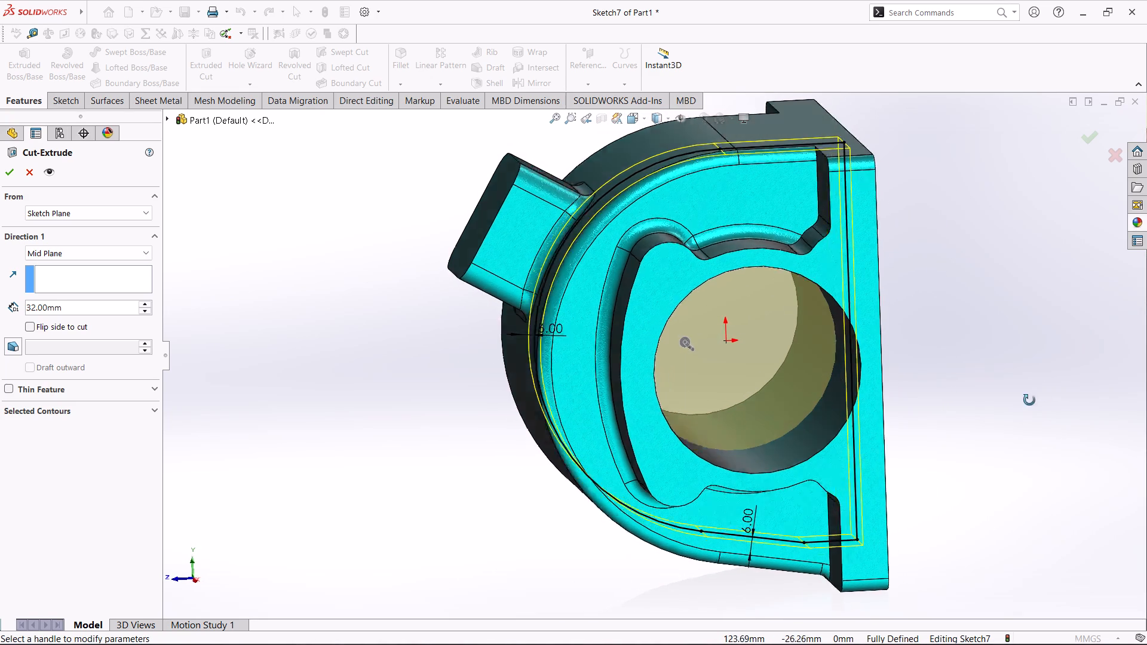
pyautogui.moveTo(1029, 400); pyautogui.dragTo(986, 411, button='middle')
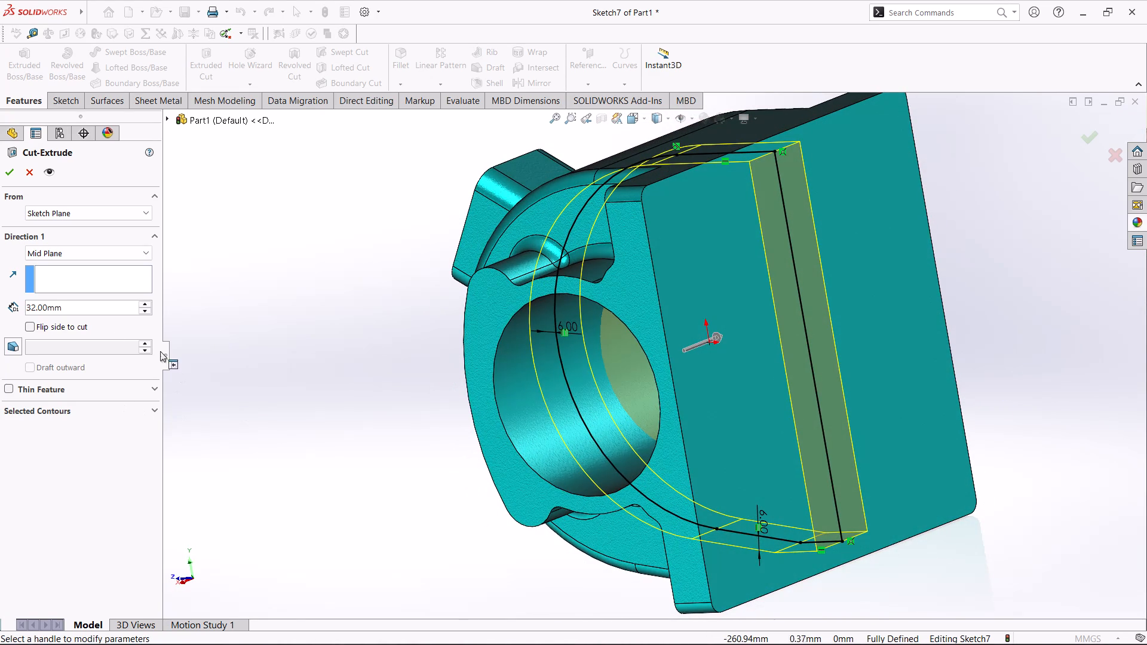
pyautogui.moveTo(70, 311); pyautogui.dragTo(23, 305)
pyautogui.write('92')
pyautogui.press('Return')
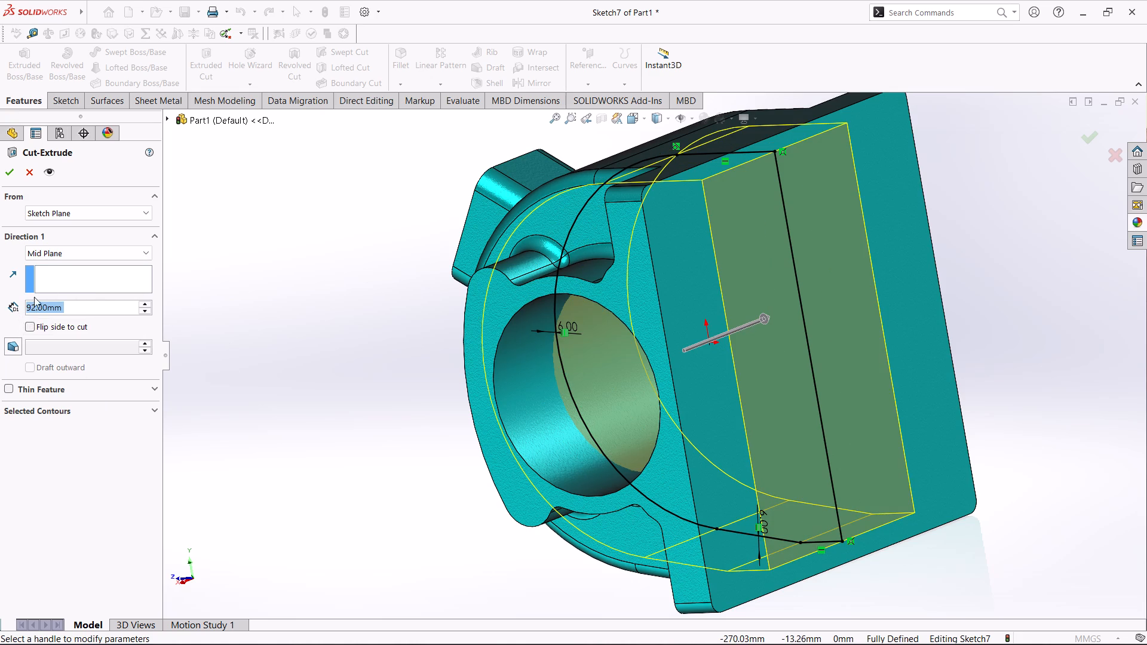
pyautogui.click(7, 171)
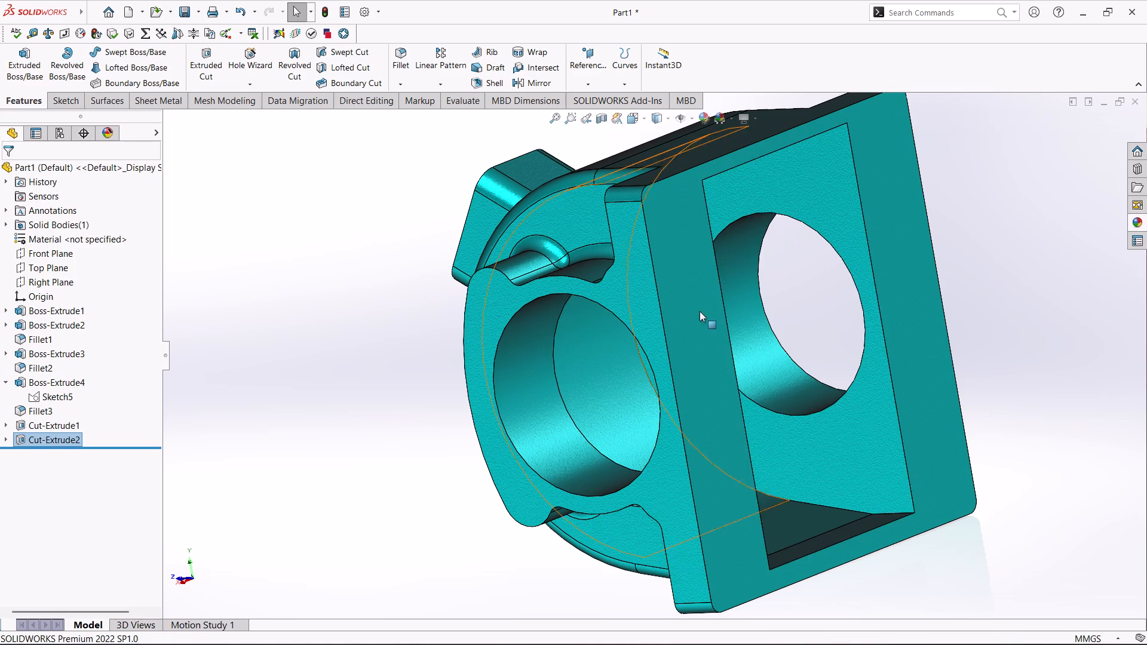
# Examine the cavity's walls in a temporary Front Plane section view at several offsets on both sides of the plane.
pyautogui.moveTo(1031, 267); pyautogui.dragTo(1010, 272, button='middle')
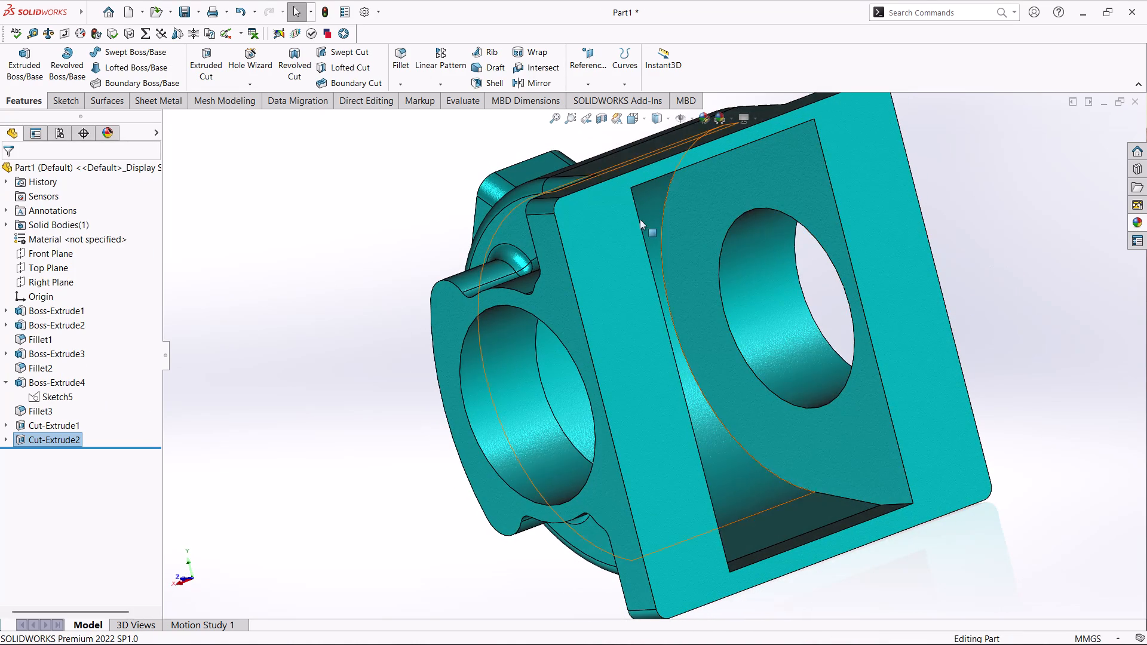
pyautogui.click(602, 122)
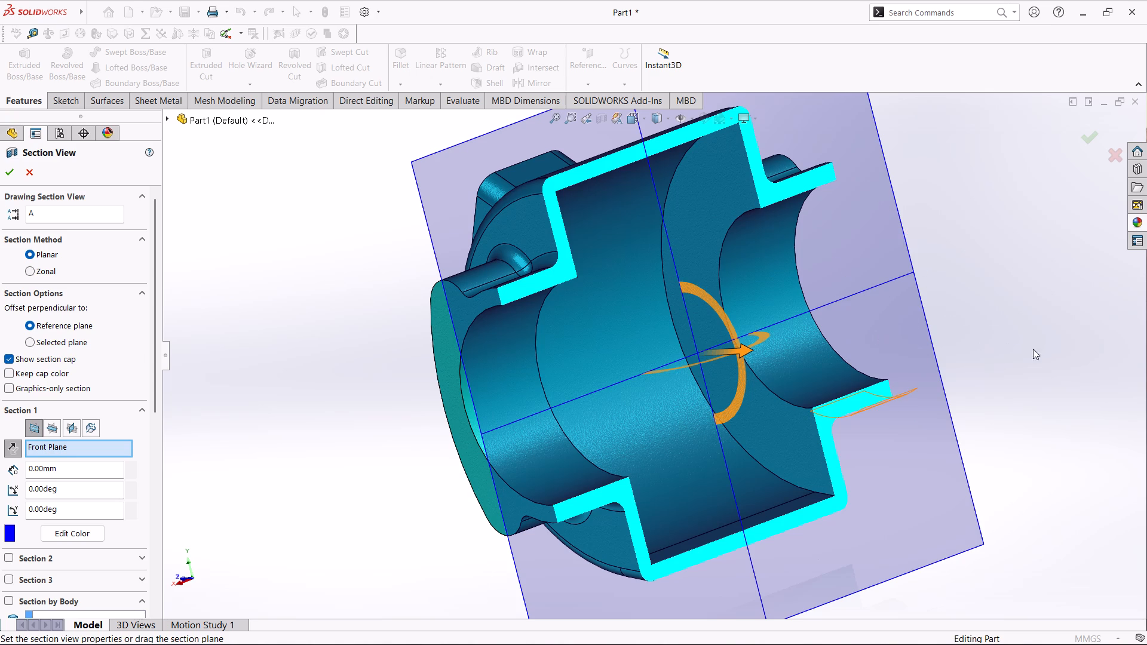
pyautogui.moveTo(723, 349); pyautogui.dragTo(784, 349)
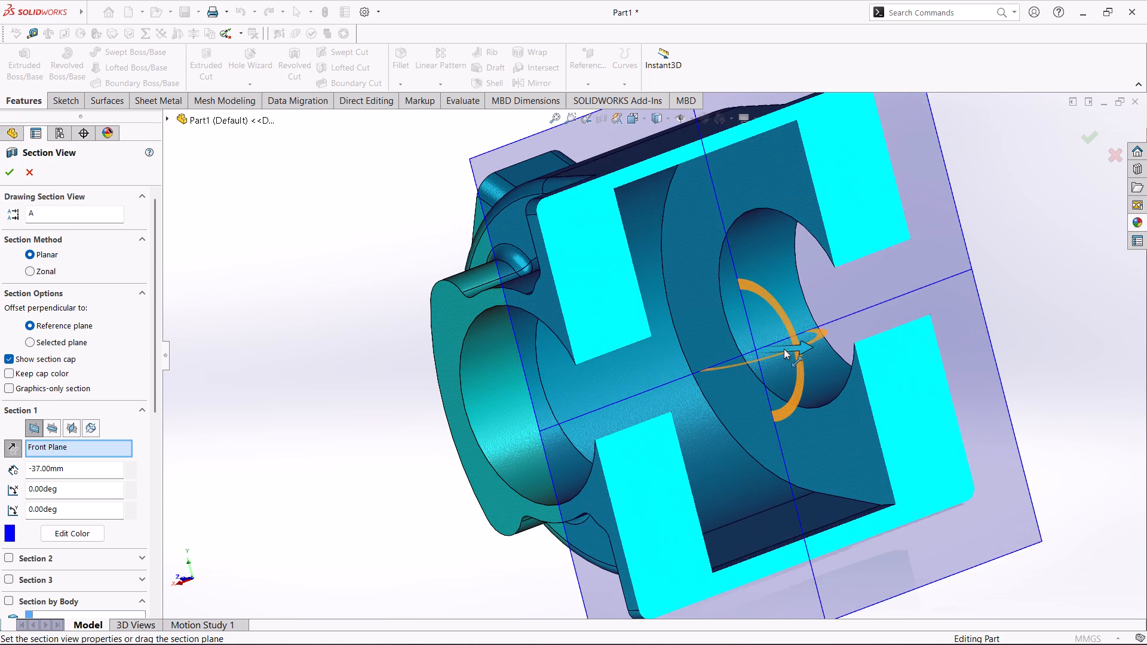
pyautogui.moveTo(784, 349); pyautogui.dragTo(671, 367)
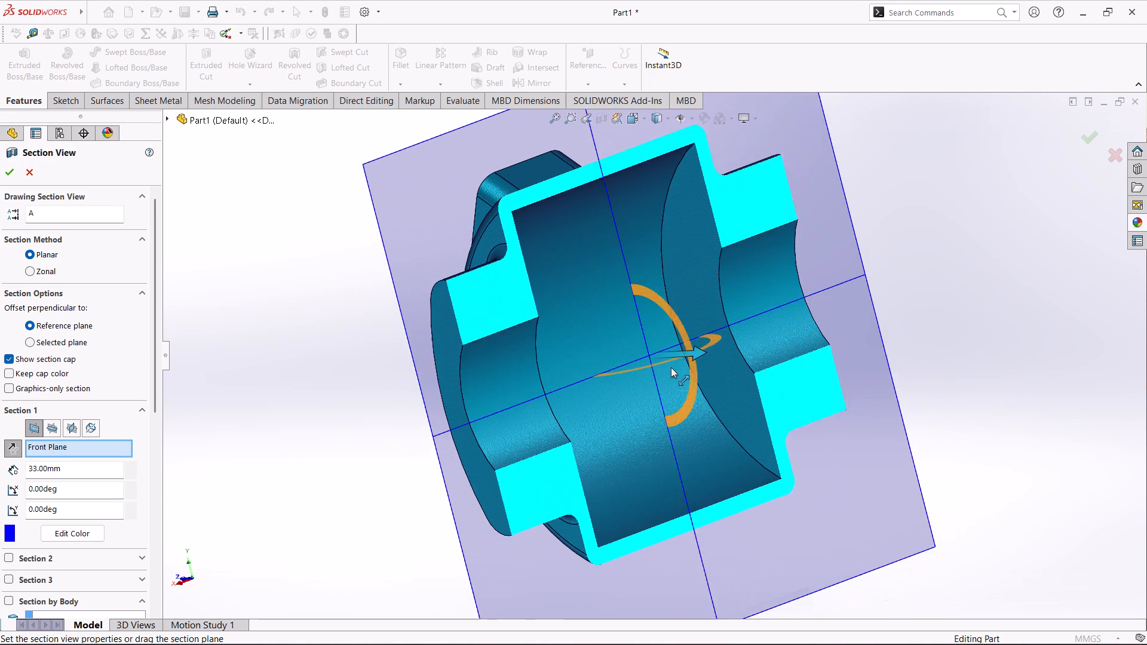
pyautogui.moveTo(671, 367); pyautogui.dragTo(709, 376)
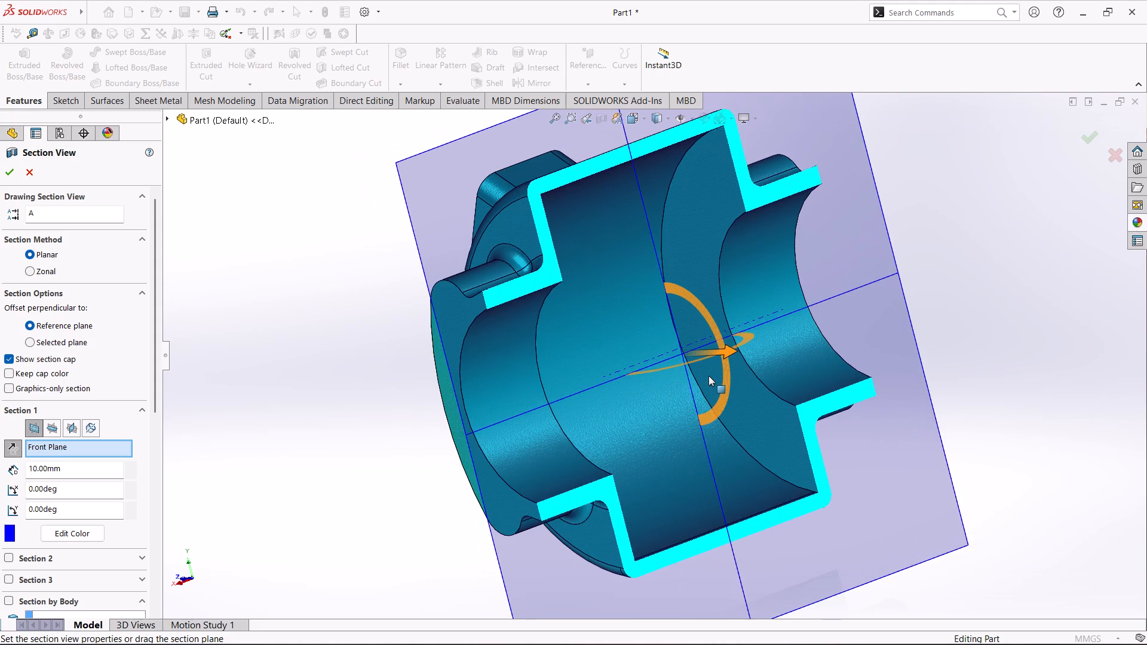
pyautogui.moveTo(709, 376); pyautogui.dragTo(678, 373)
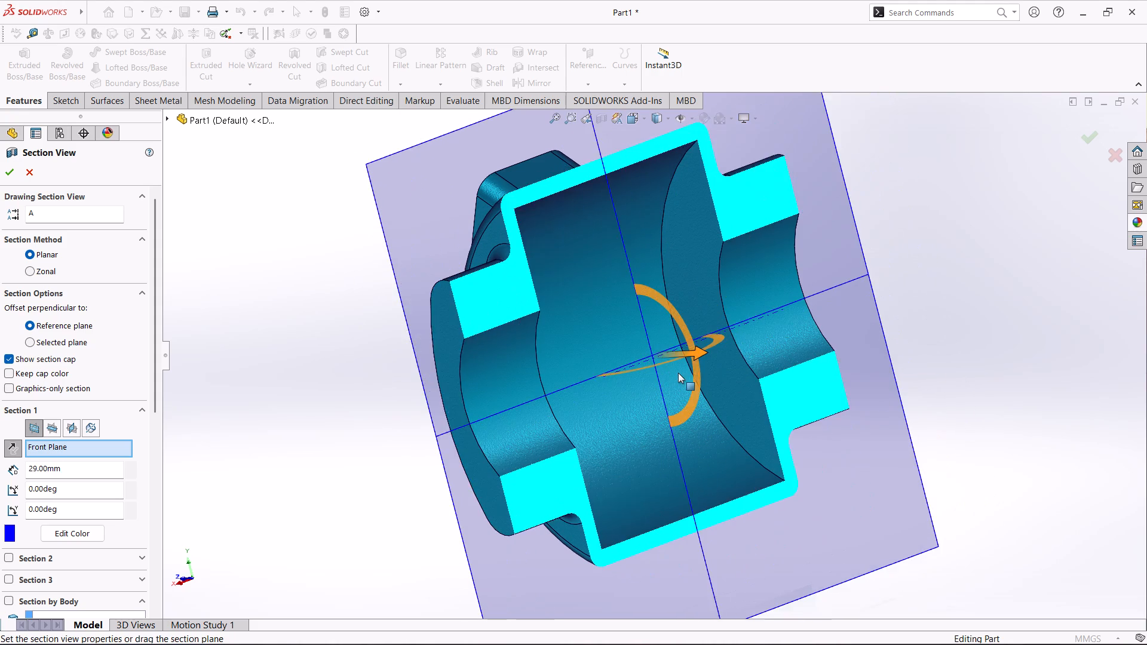
pyautogui.moveTo(678, 373); pyautogui.dragTo(756, 373)
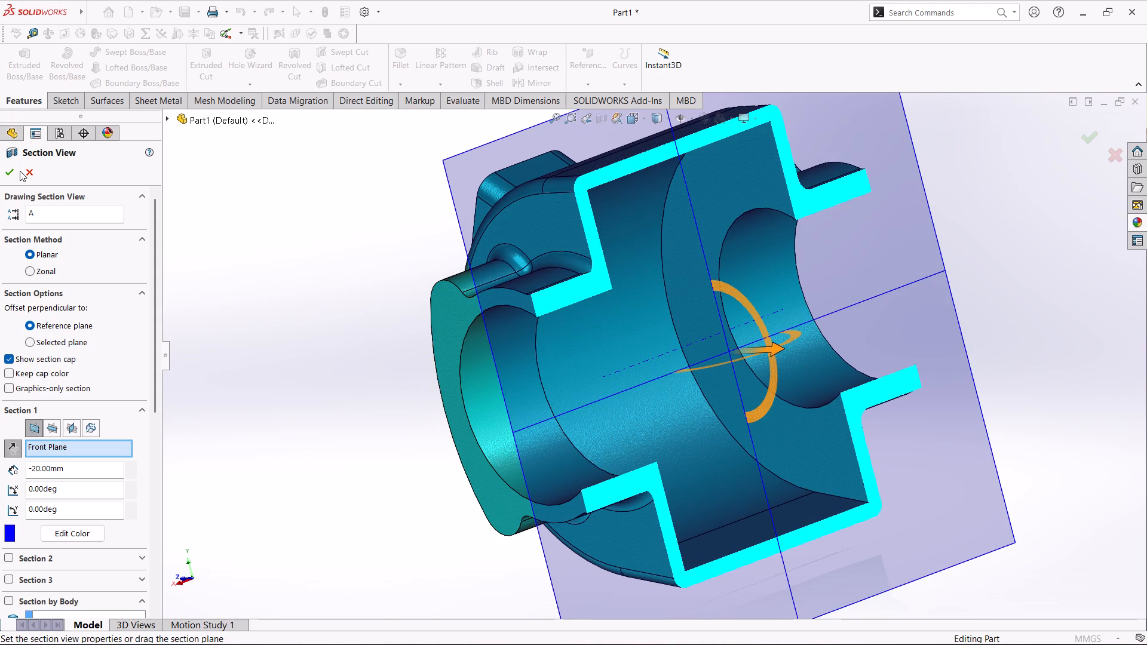
pyautogui.click(20, 171)
pyautogui.click(24, 172)
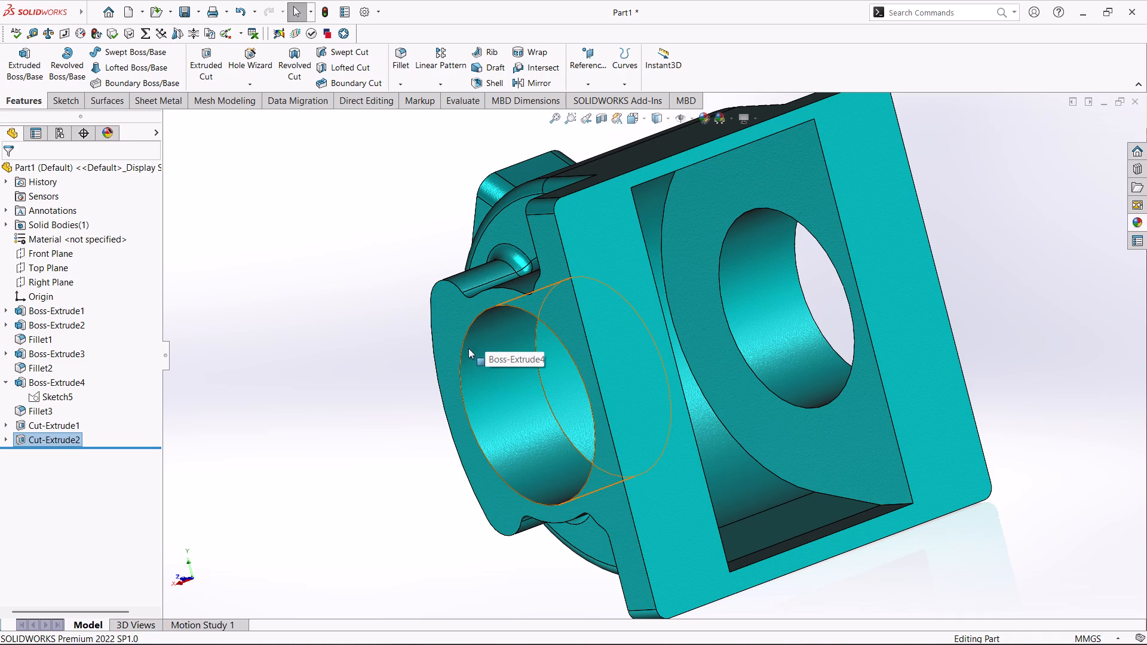
# Sketch a center rectangle about 118 by 70 mm on the cavity's flat inner wall, centred about 4 mm from the origin toward the housing's flat side.
pyautogui.moveTo(863, 297); pyautogui.dragTo(744, 365, button='middle')
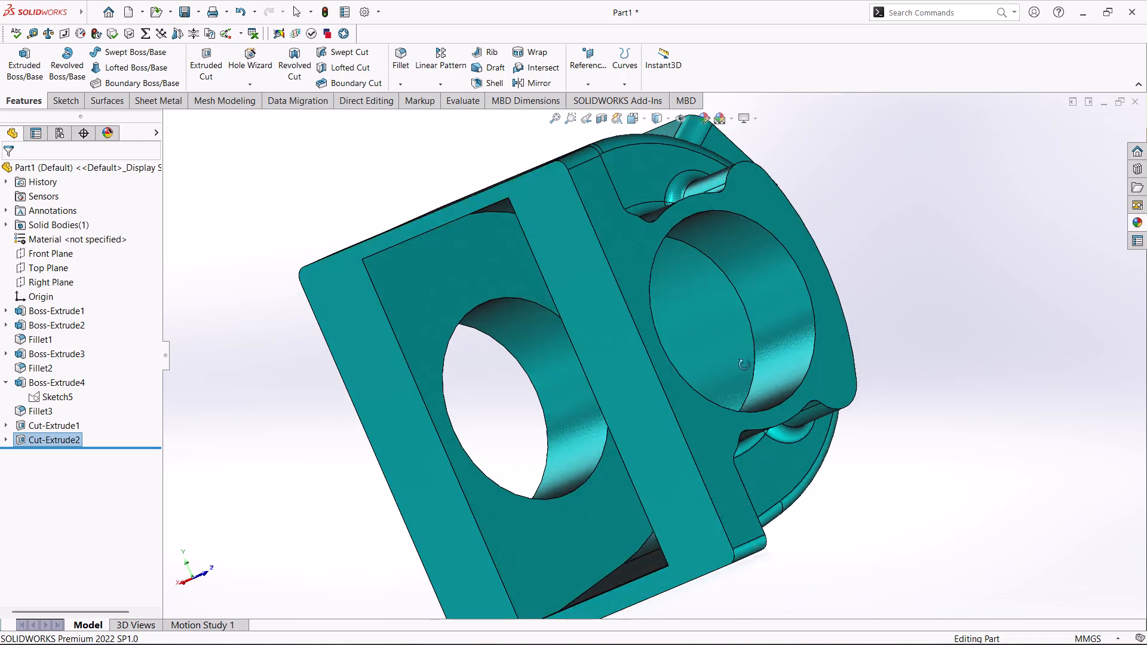
pyautogui.moveTo(744, 365); pyautogui.dragTo(735, 362, button='middle')
pyautogui.click(434, 286)
pyautogui.click(489, 257)
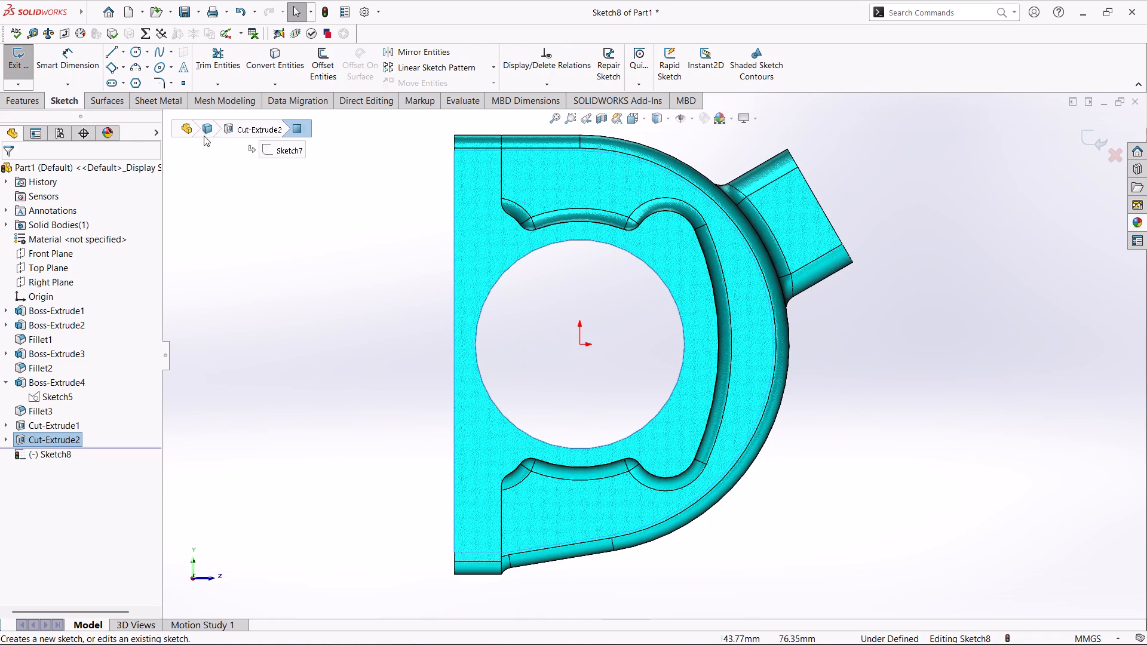
pyautogui.click(118, 72)
pyautogui.click(121, 67)
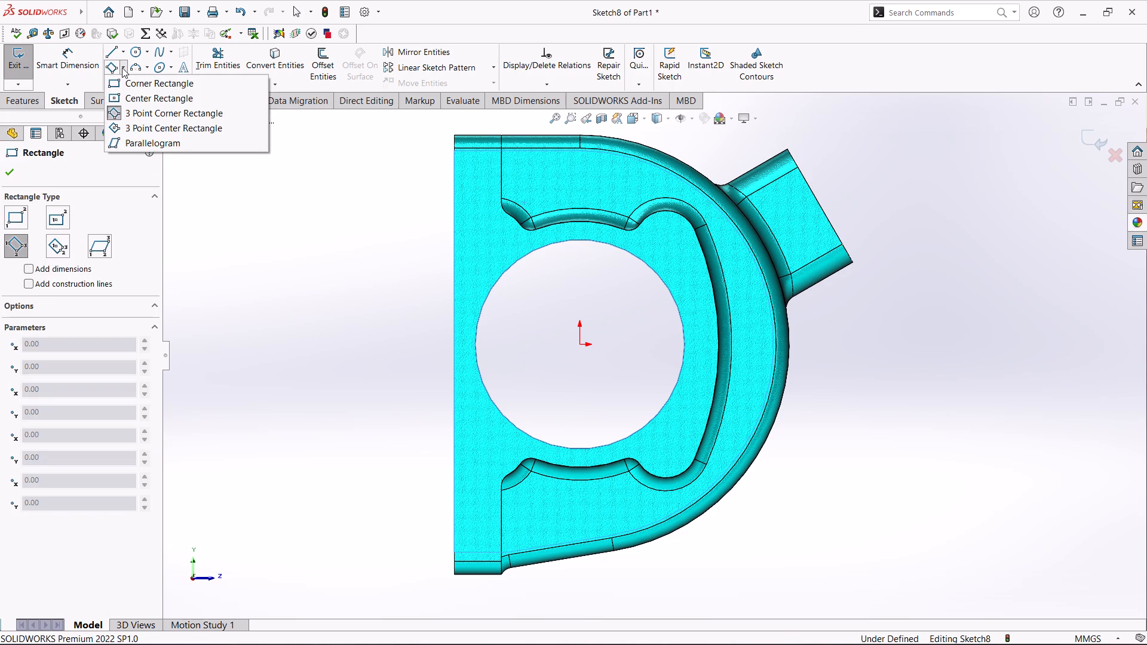
pyautogui.click(133, 95)
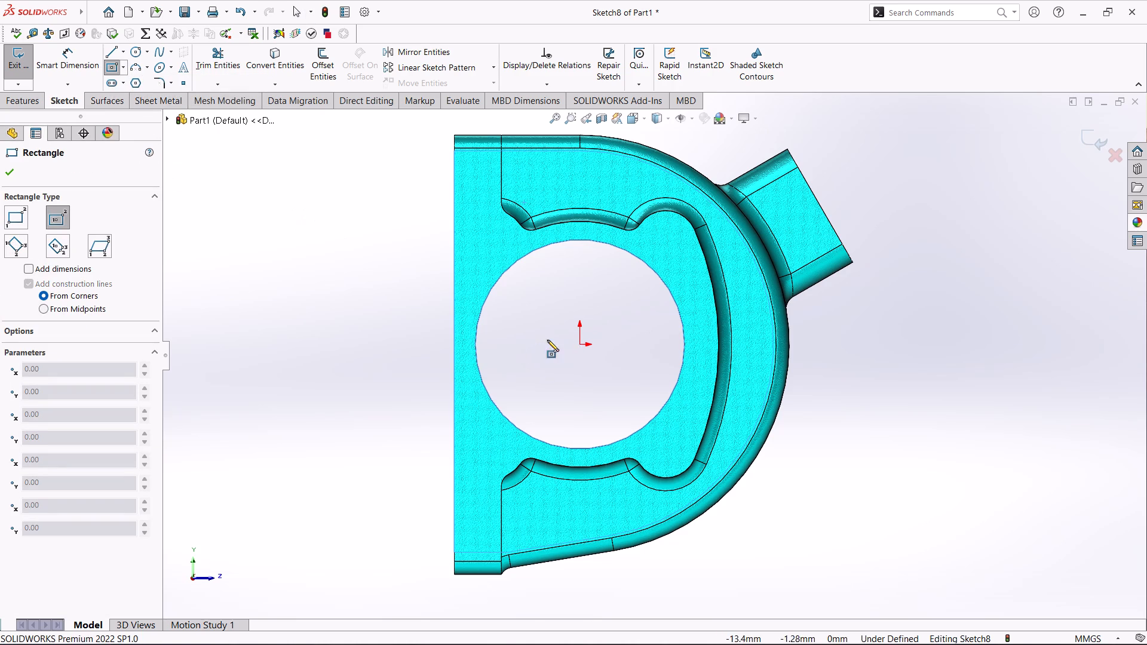
pyautogui.click(569, 345)
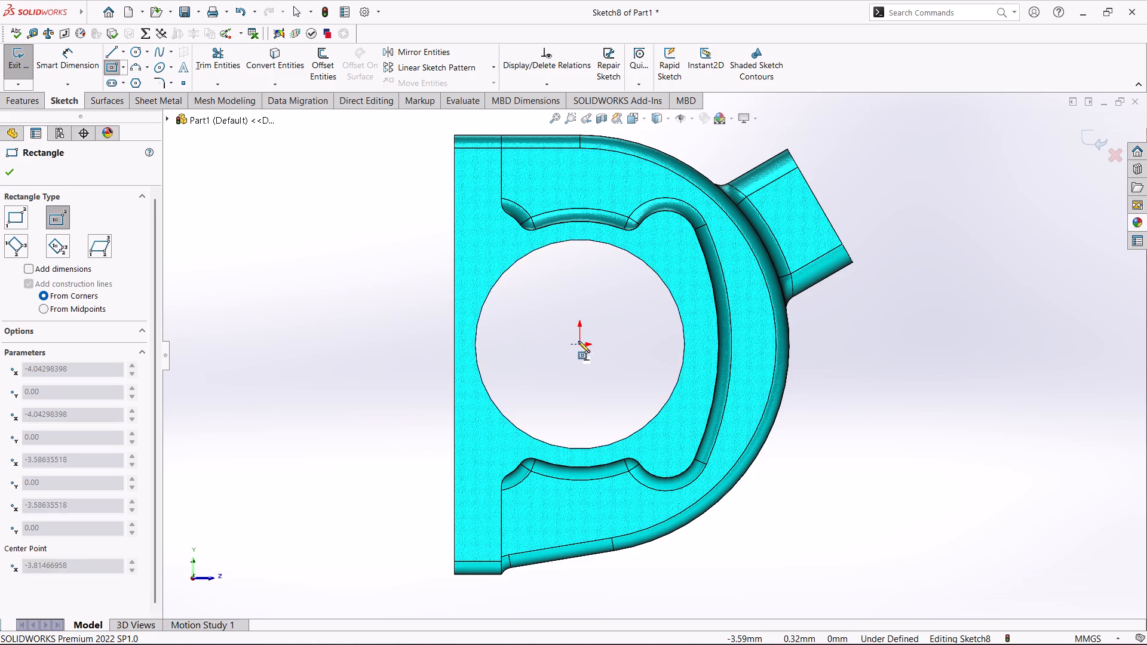
pyautogui.click(723, 253)
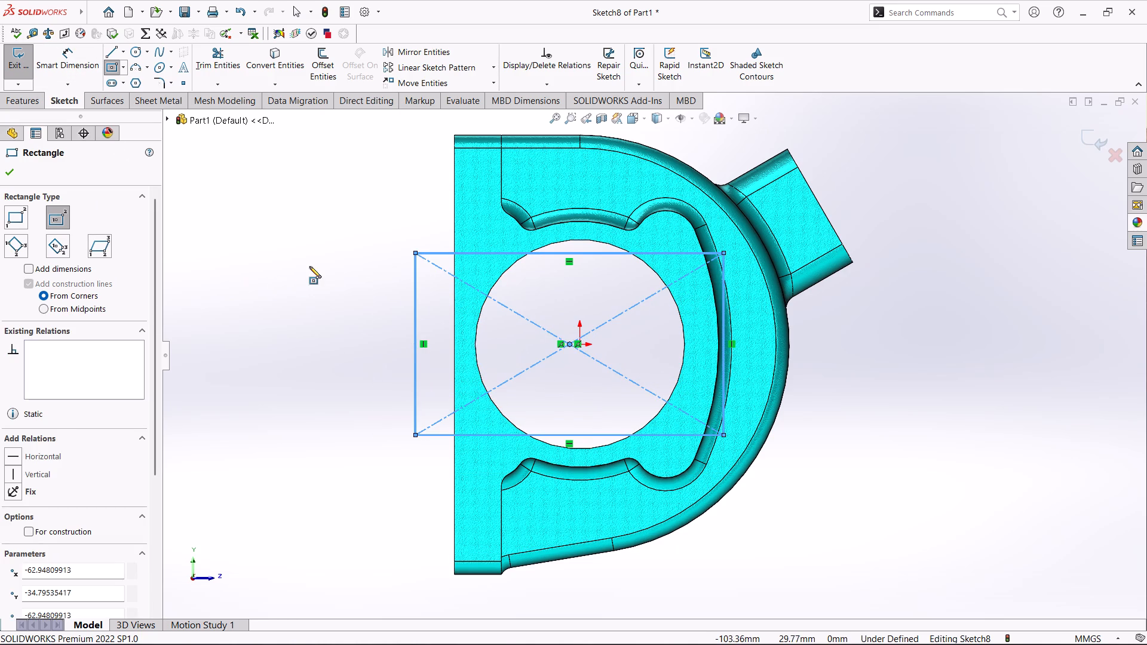
pyautogui.click(6, 177)
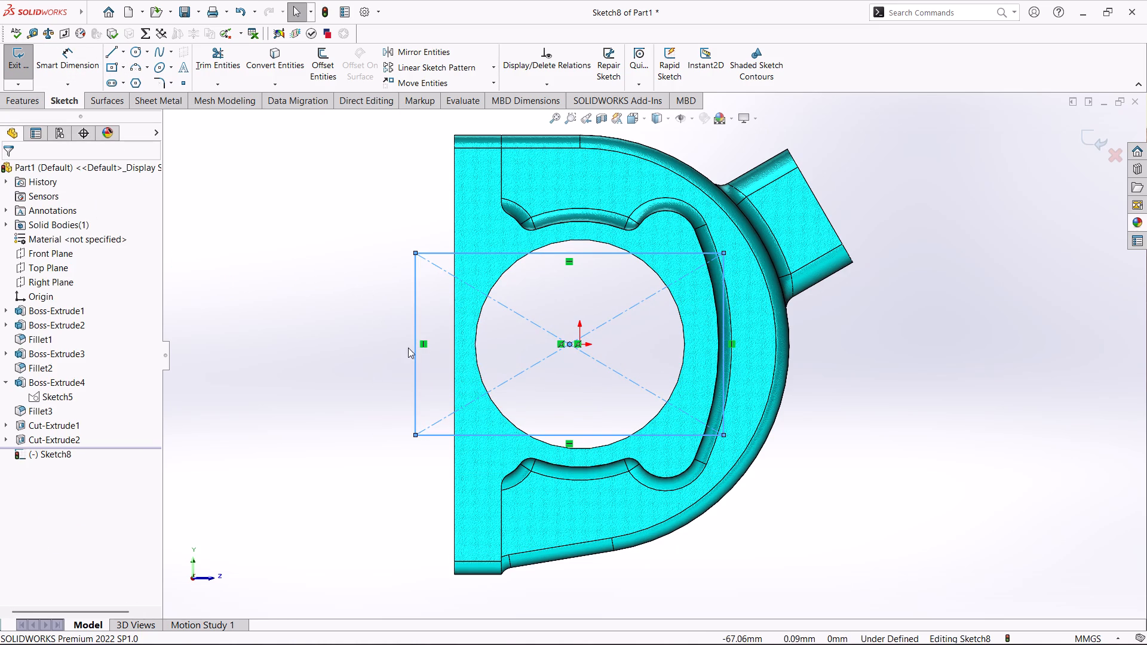
# Make the rectangle's vertical side nearest the housing's flat side collinear with the housing's straight vertical edge.
pyautogui.keyDown('ctrl'); pyautogui.click(415, 336); pyautogui.keyUp('ctrl')
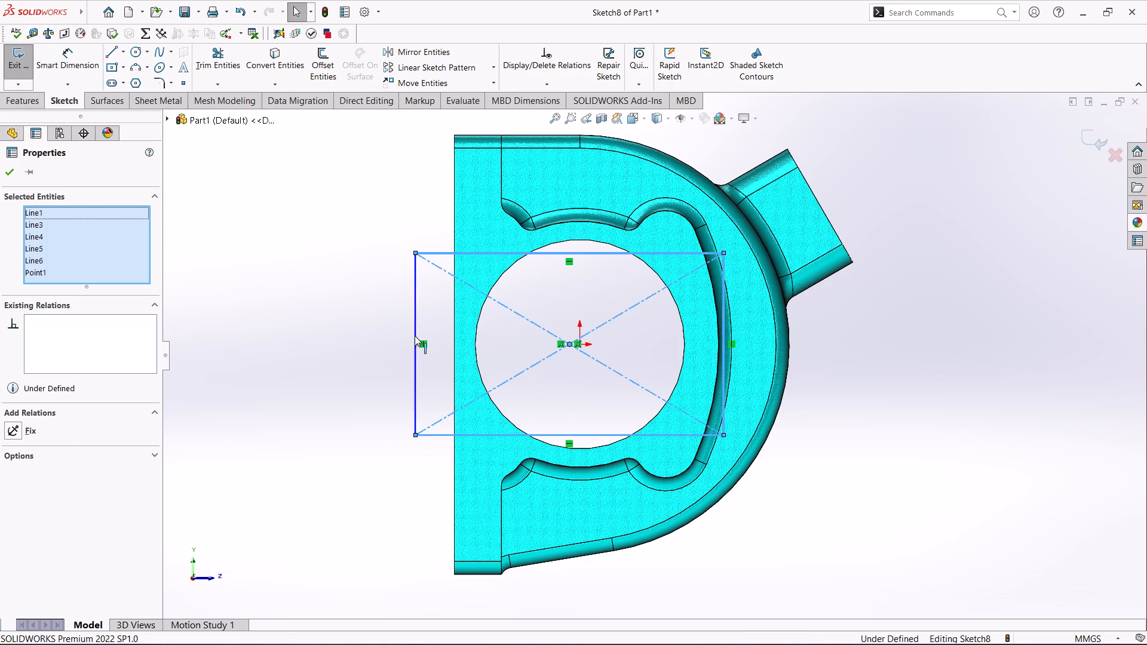
pyautogui.rightClick(128, 257)
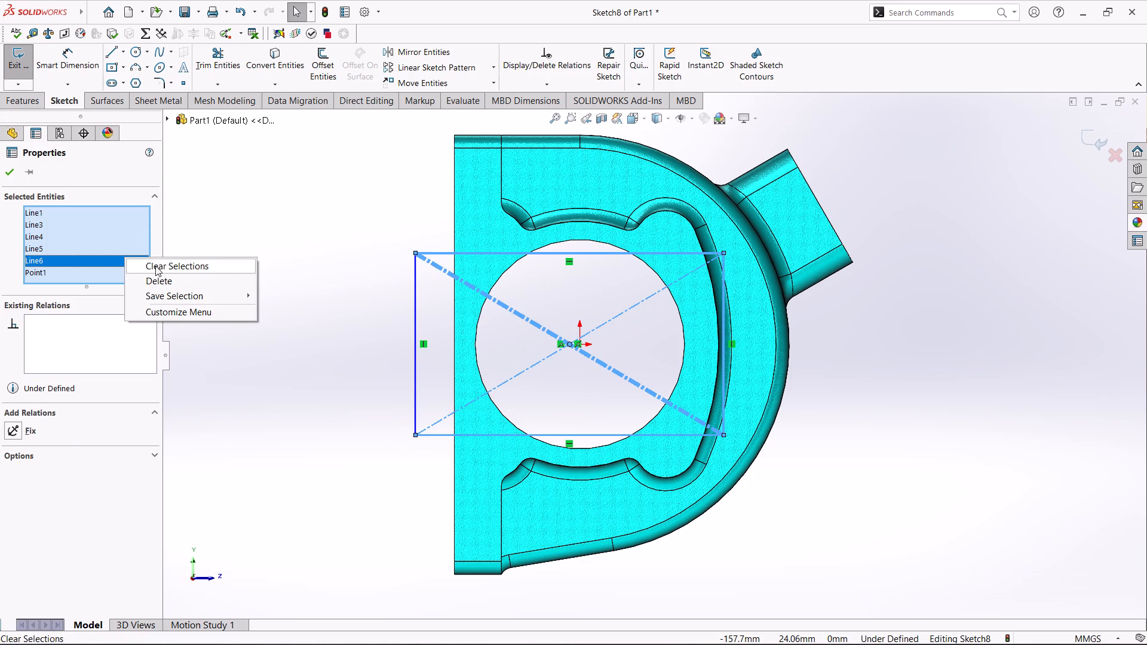
pyautogui.click(157, 265)
pyautogui.click(413, 315)
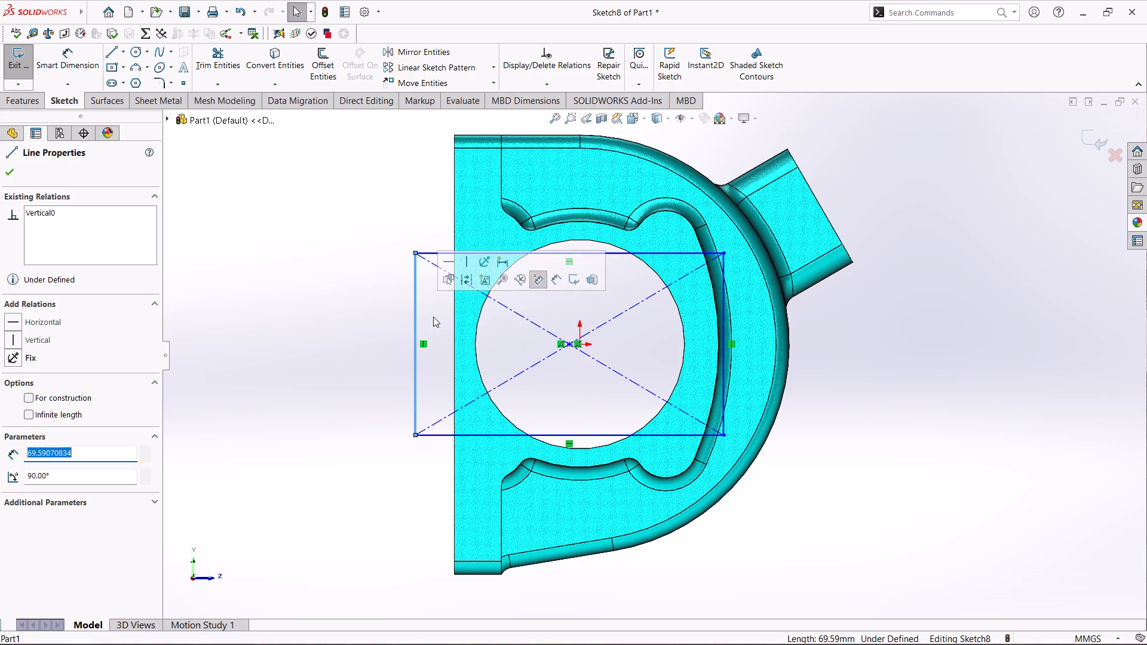
pyautogui.keyDown('ctrl'); pyautogui.click(455, 318); pyautogui.keyUp('ctrl')
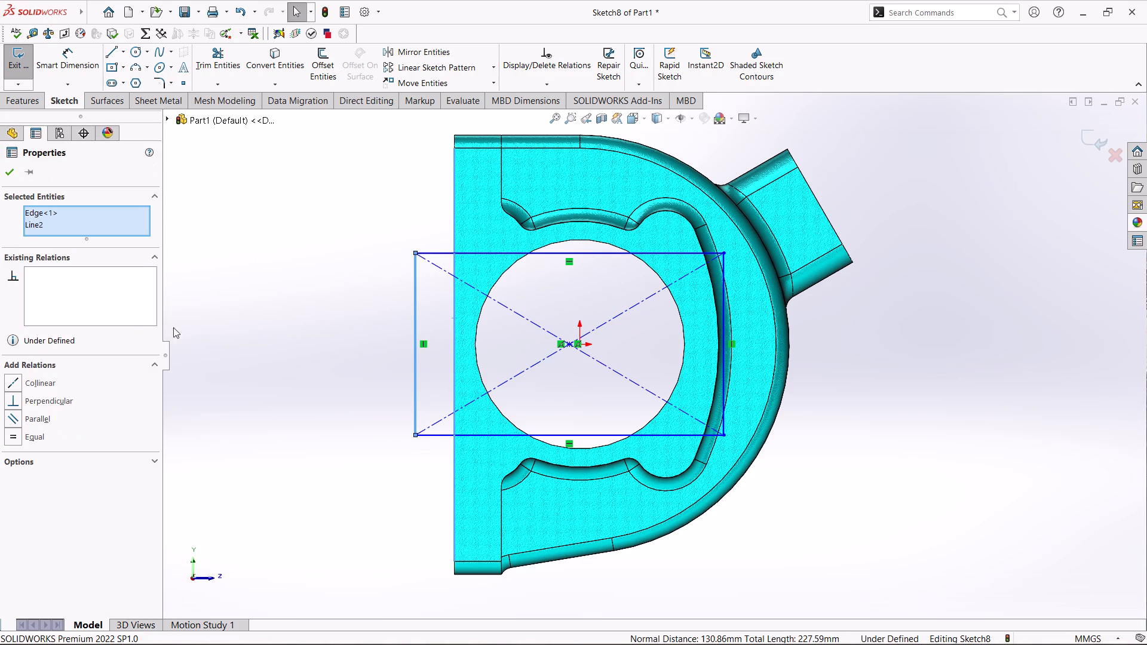
pyautogui.click(17, 385)
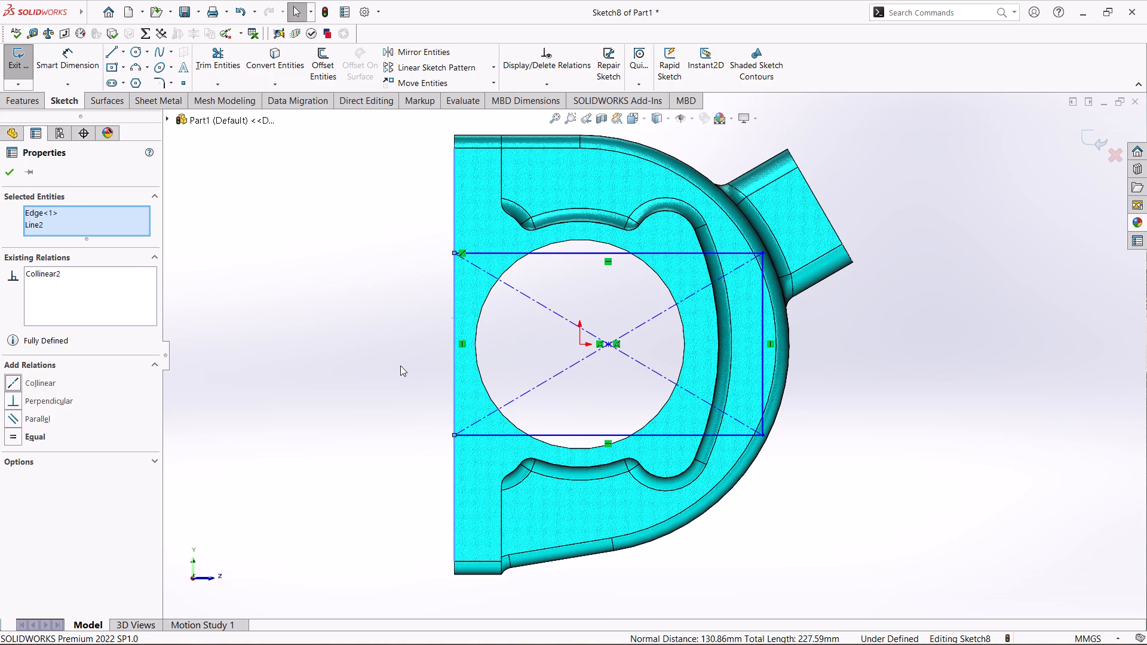
# Dimension the sketched rectangle 50 mm high and 90 mm wide.
pyautogui.click(75, 62)
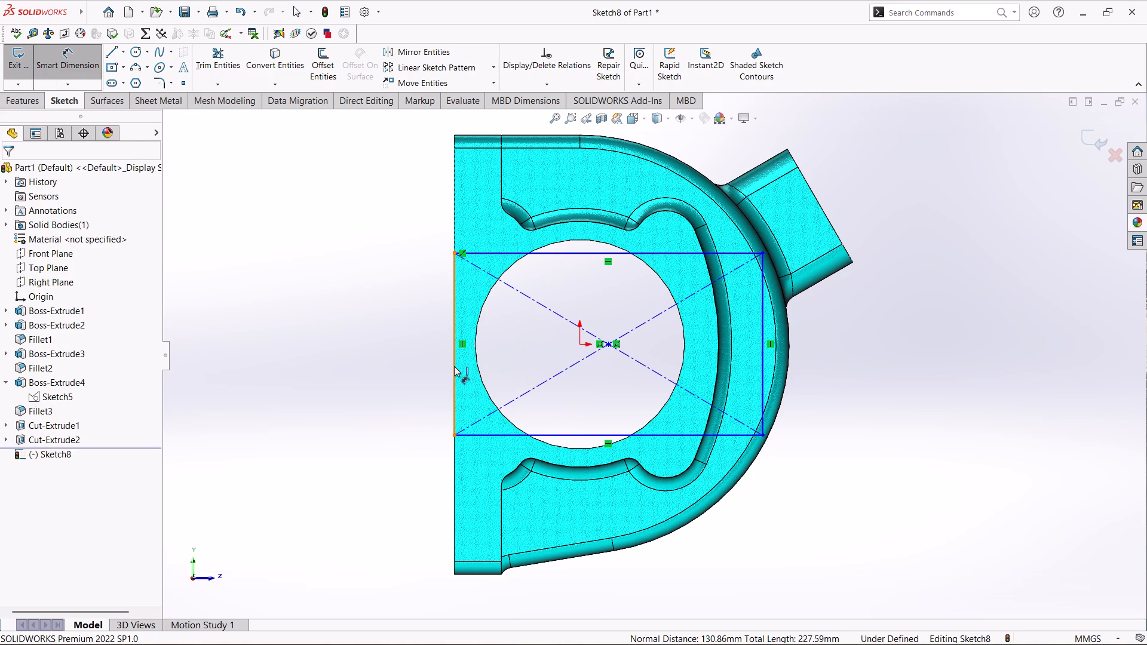
pyautogui.click(454, 366)
pyautogui.click(396, 368)
pyautogui.write('50')
pyautogui.press('Return')
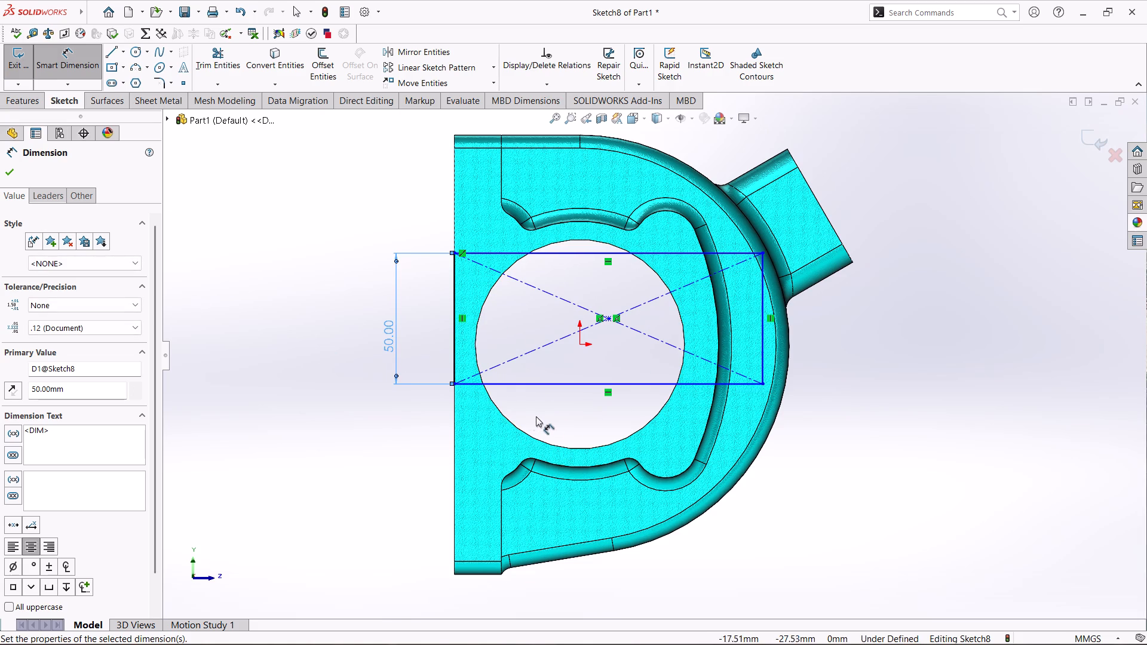
pyautogui.click(578, 385)
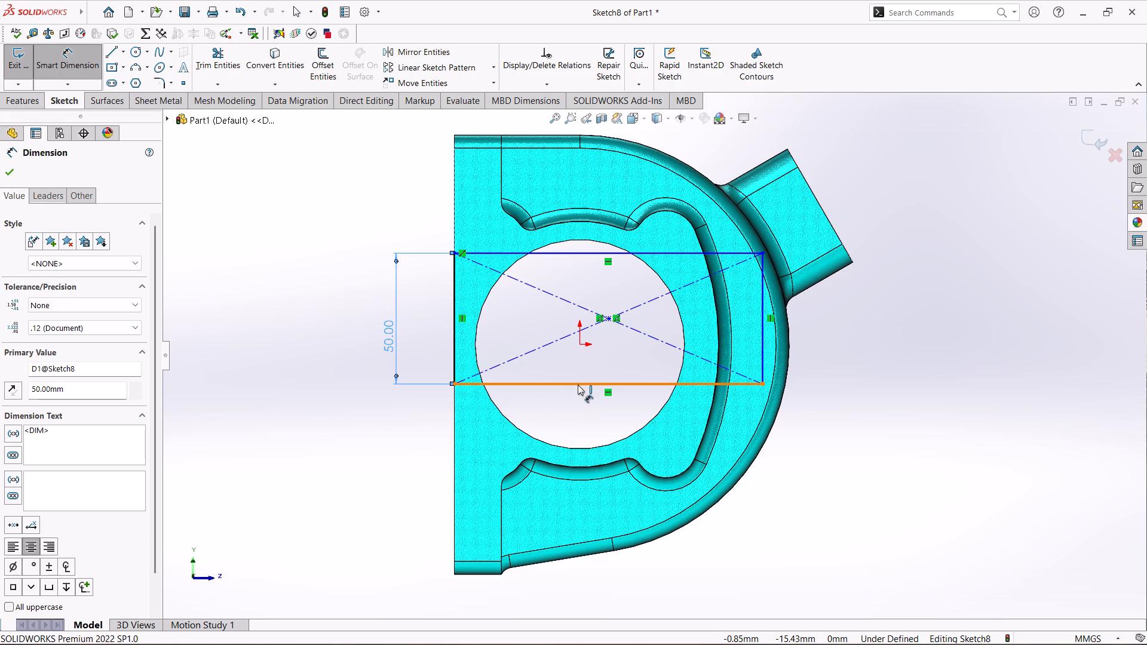
pyautogui.click(578, 411)
pyautogui.write('90')
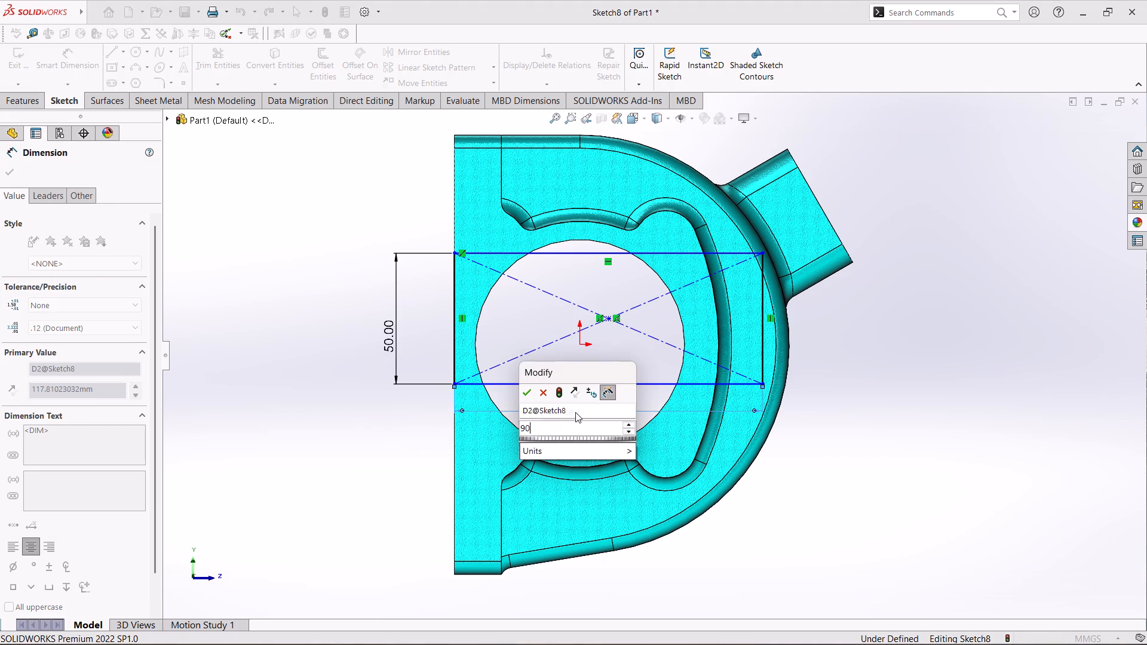
pyautogui.press('Return')
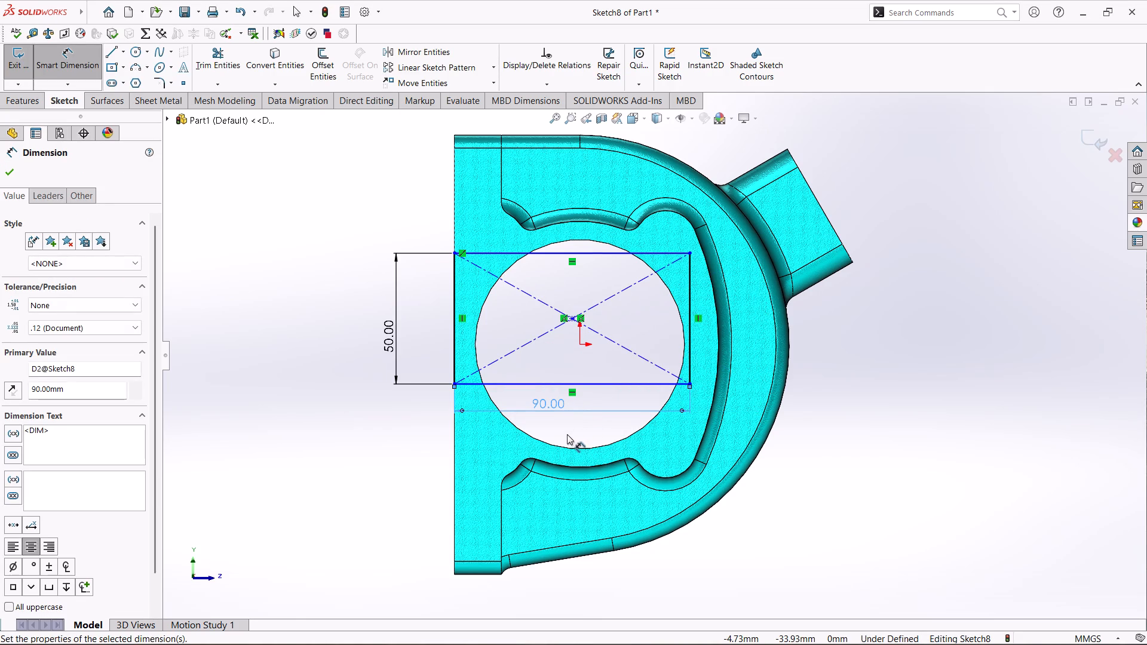
# Add a horizontal relation between the rectangle's centre point and the origin.
pyautogui.scroll(-4, 559, 325)
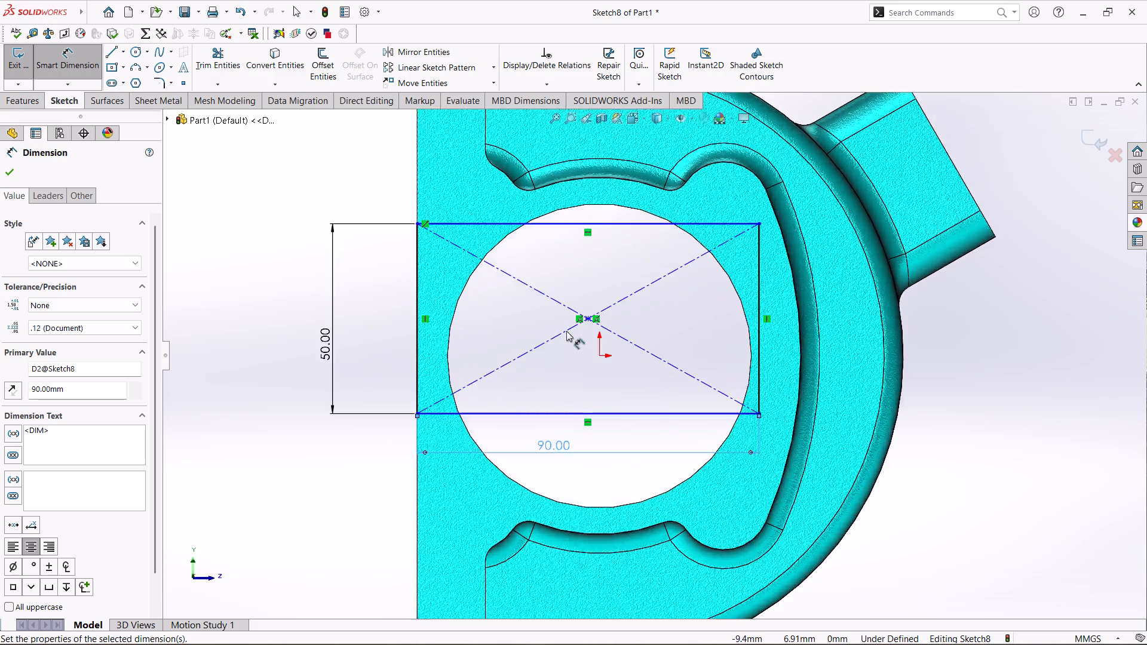
pyautogui.scroll(-4, 566, 331)
pyautogui.scroll(-5, 719, 304)
pyautogui.scroll(6, 697, 308)
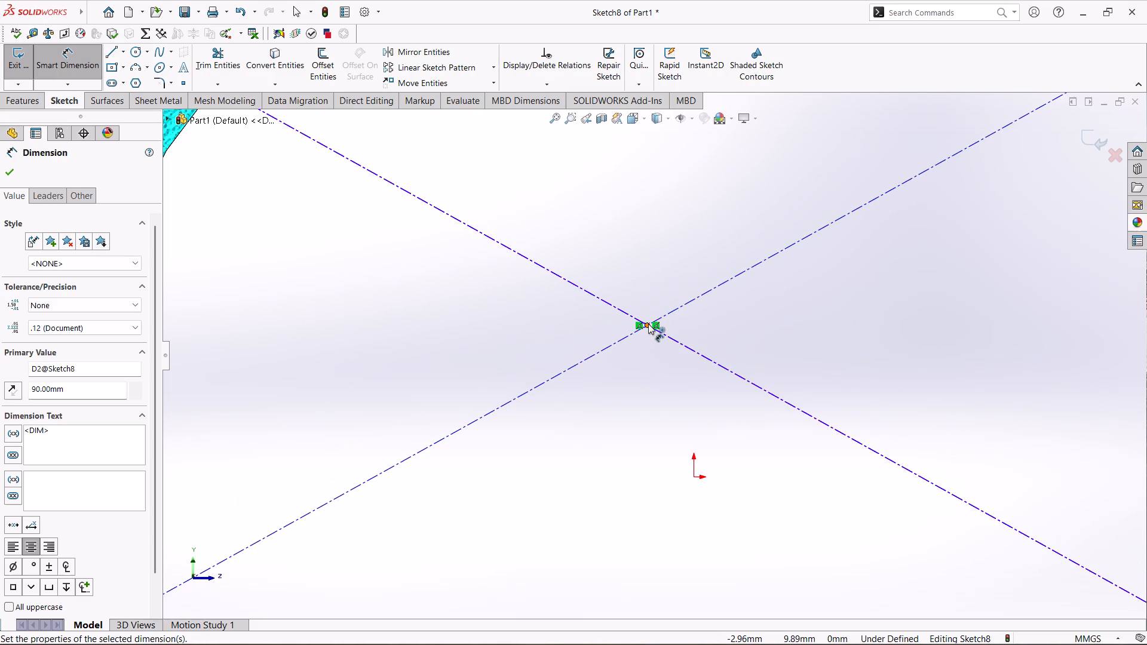
pyautogui.click(14, 174)
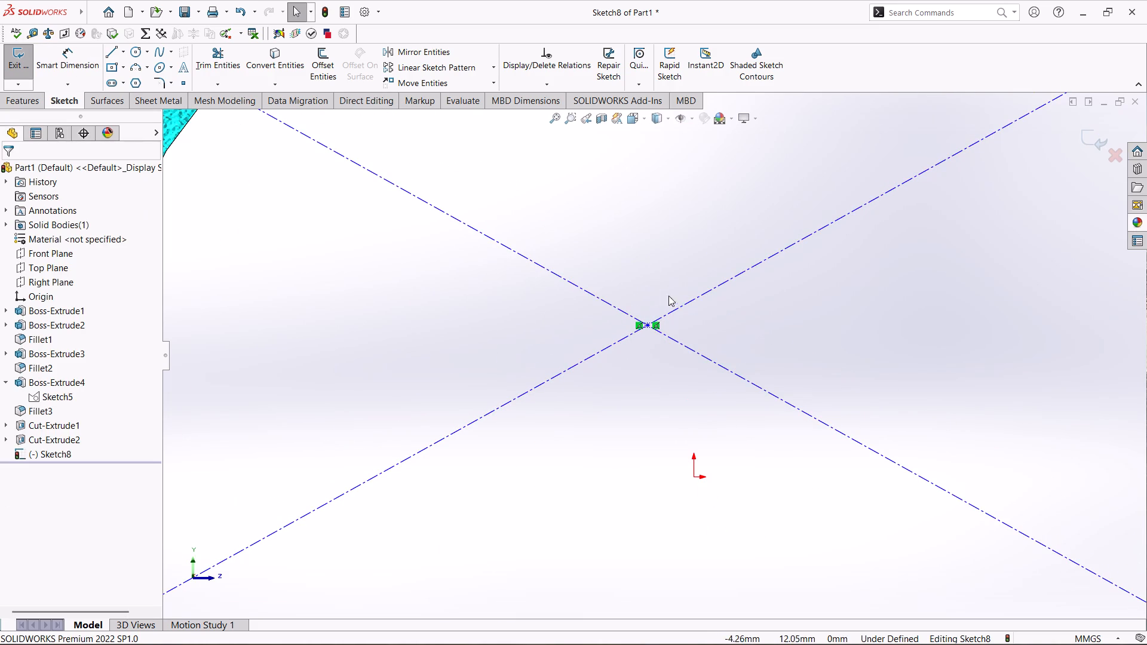
pyautogui.keyDown('ctrl'); pyautogui.click(648, 327); pyautogui.keyUp('ctrl')
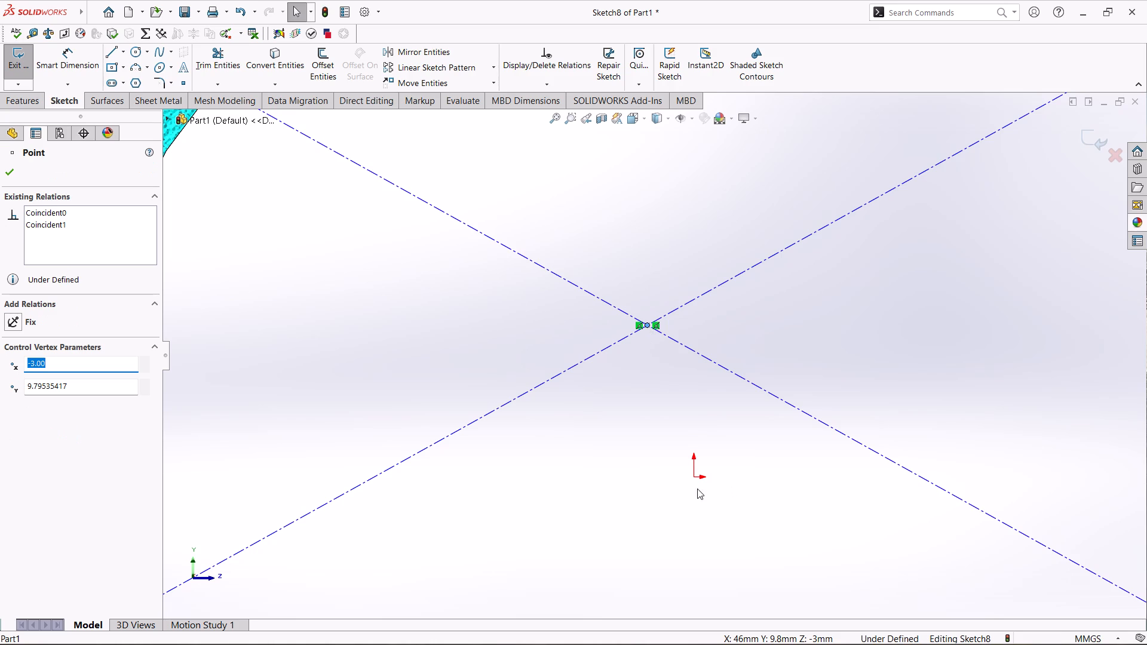
pyautogui.keyDown('ctrl'); pyautogui.click(692, 475); pyautogui.keyUp('ctrl')
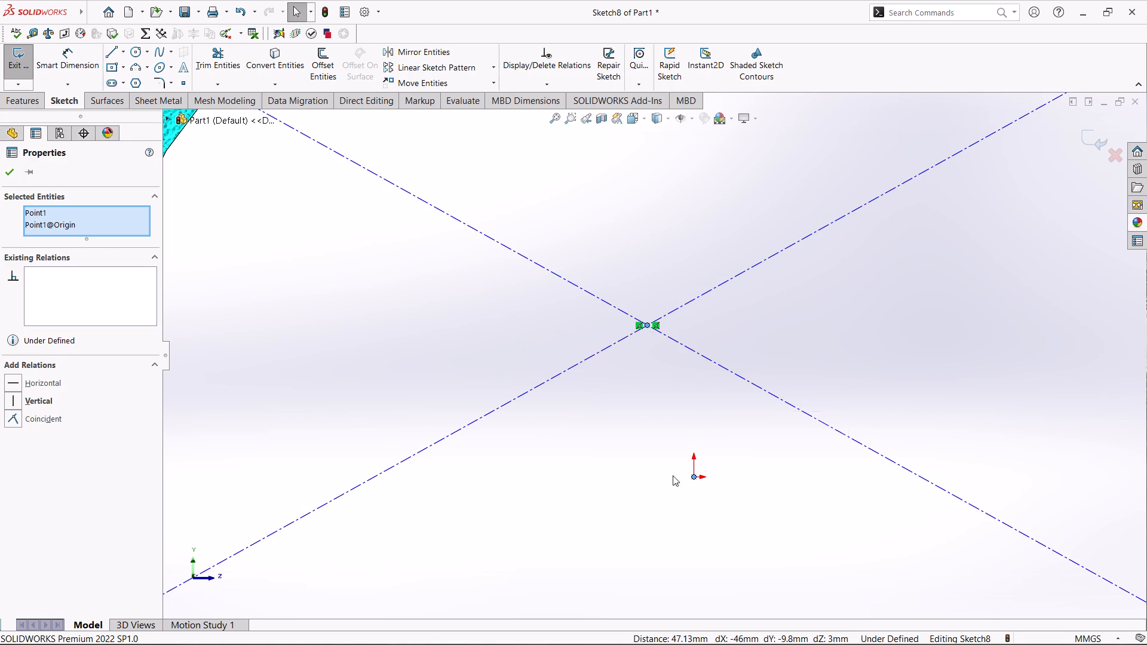
pyautogui.click(15, 379)
pyautogui.scroll(7, 542, 435)
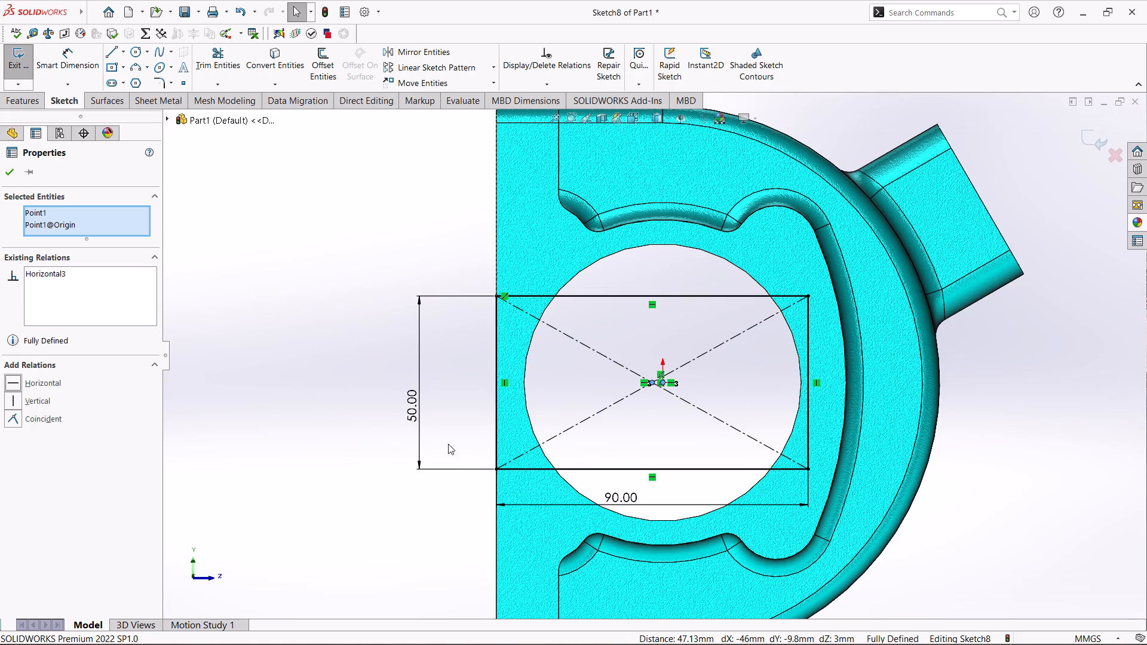
# Sketch a circle about 12 mm in diameter centred on the origin.
pyautogui.click(133, 53)
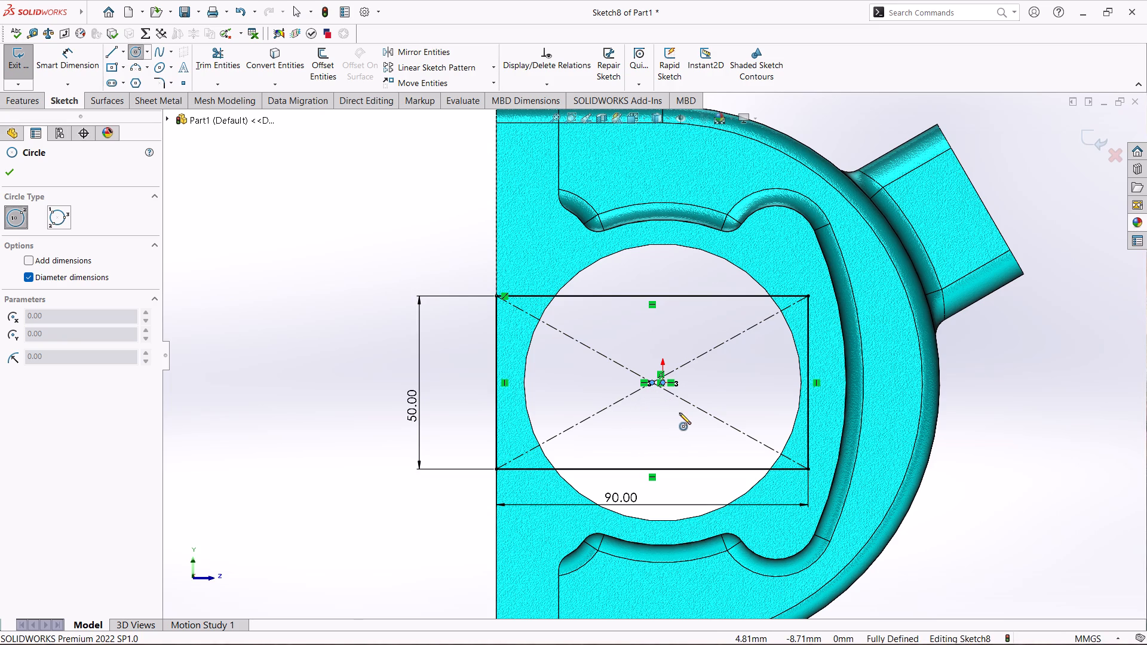
pyautogui.scroll(-6, 689, 418)
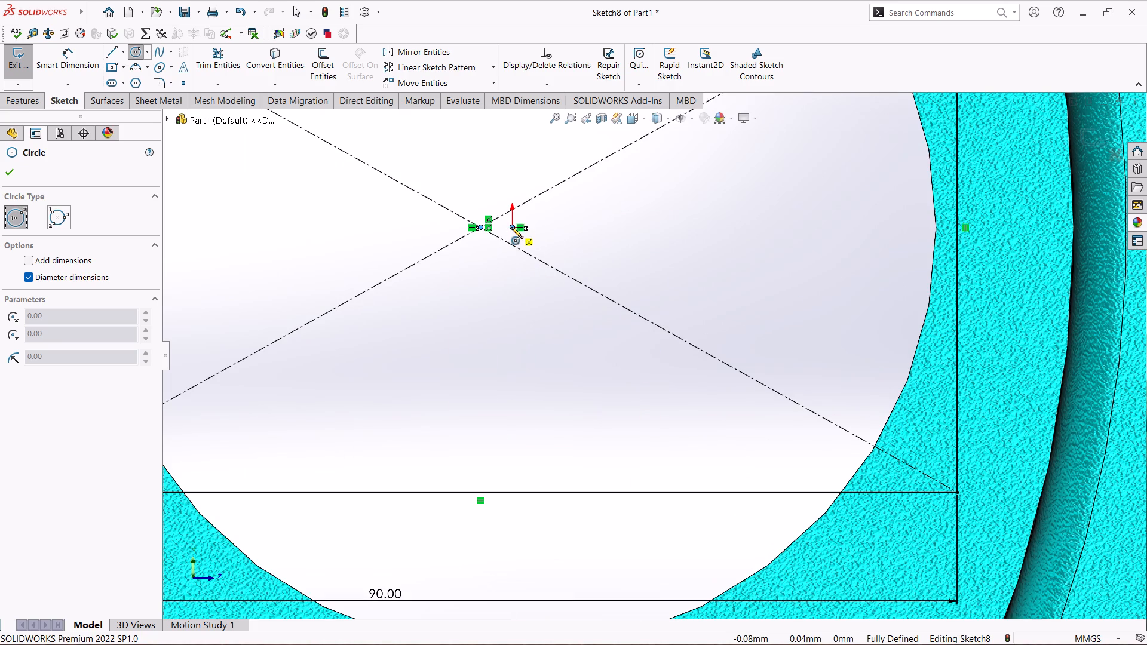
pyautogui.click(511, 227)
pyautogui.scroll(4, 513, 227)
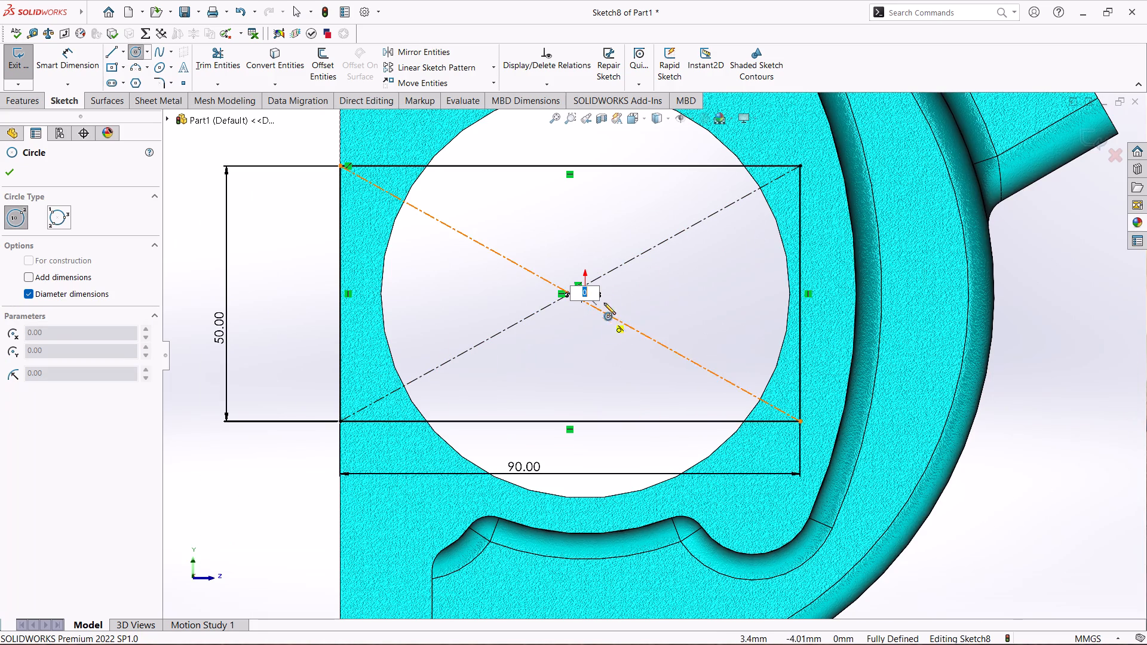
pyautogui.scroll(-5, 589, 294)
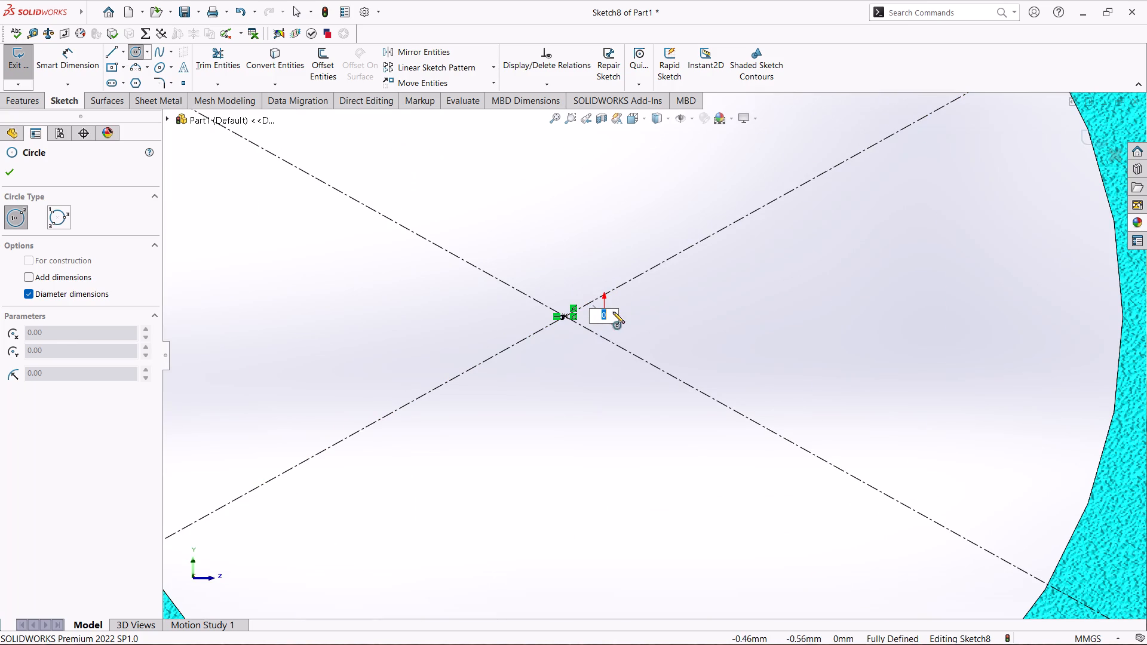
pyautogui.moveTo(622, 309); pyautogui.dragTo(700, 305)
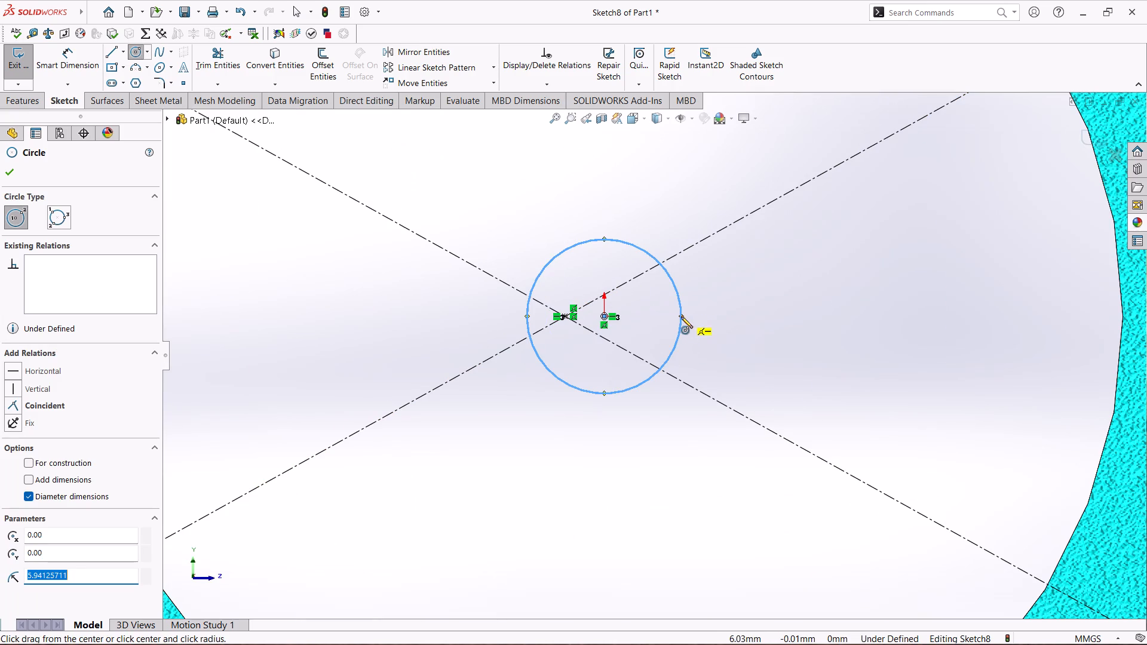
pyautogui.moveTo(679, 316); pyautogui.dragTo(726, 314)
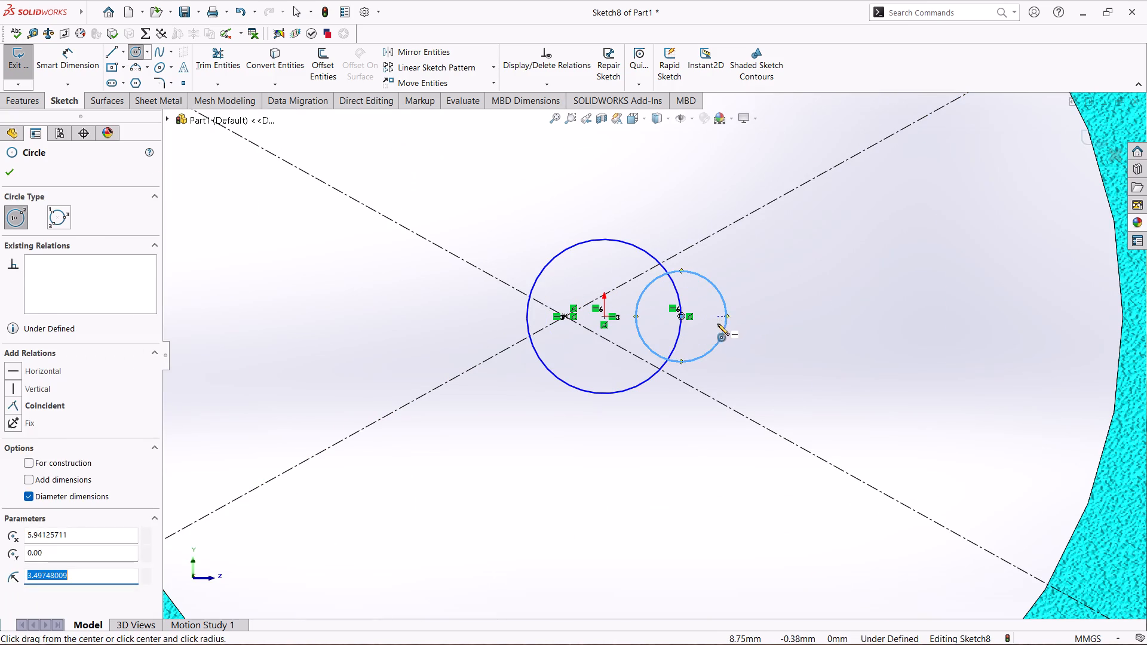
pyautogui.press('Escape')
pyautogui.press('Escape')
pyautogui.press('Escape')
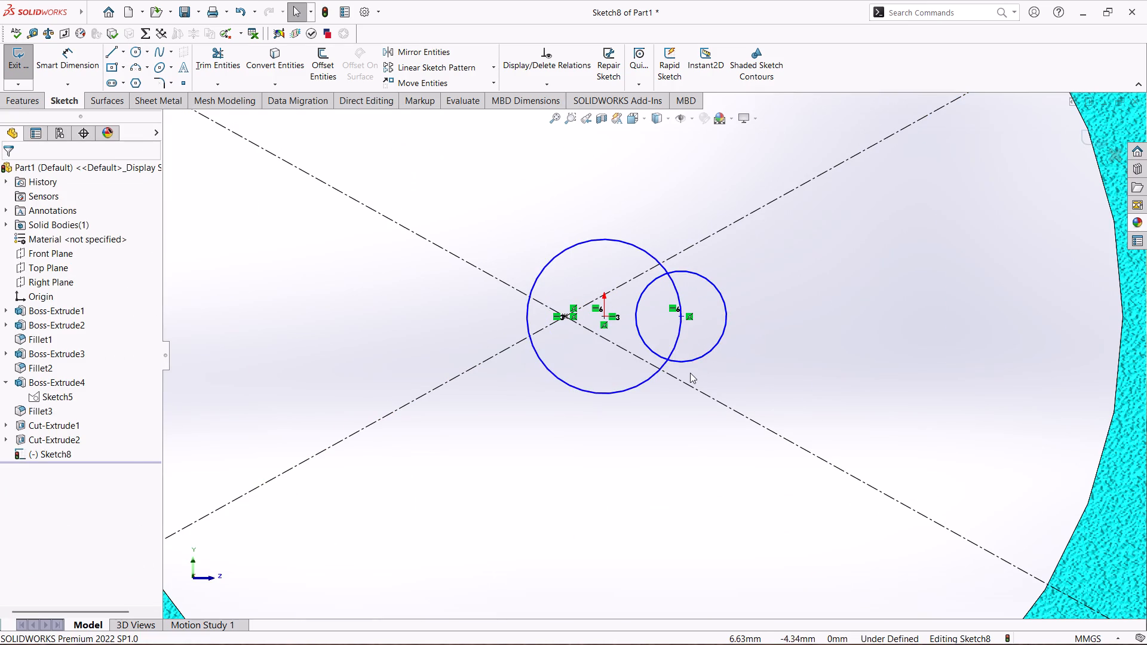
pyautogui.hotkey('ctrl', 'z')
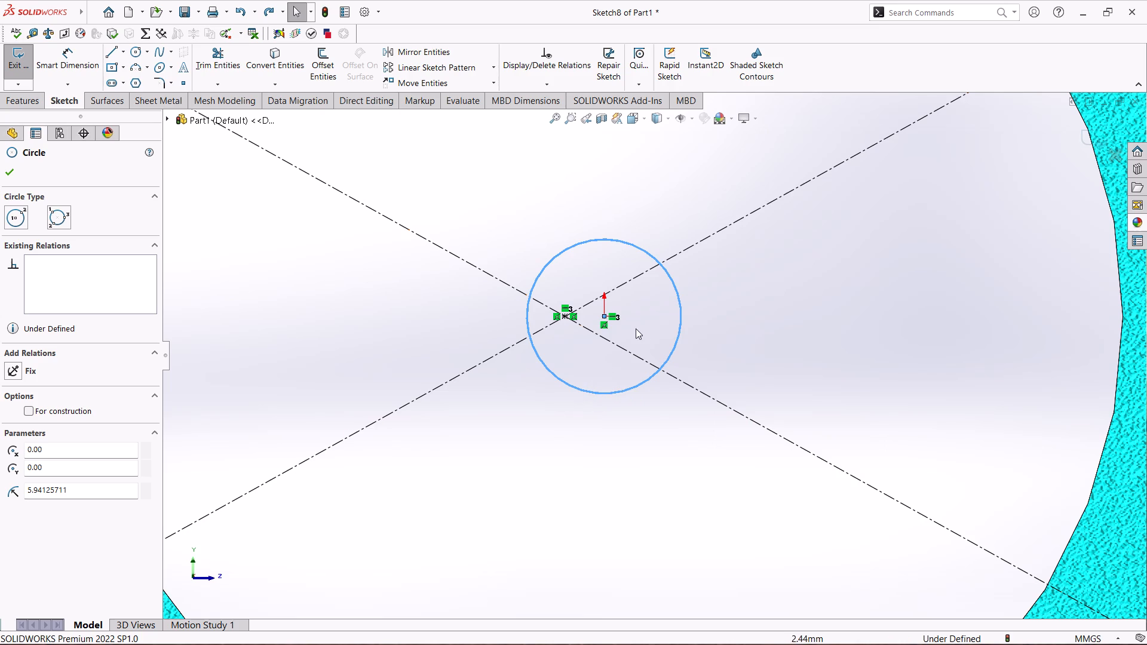
# Dimension the origin-centred circle with a diameter of 82 mm.
pyautogui.click(72, 61)
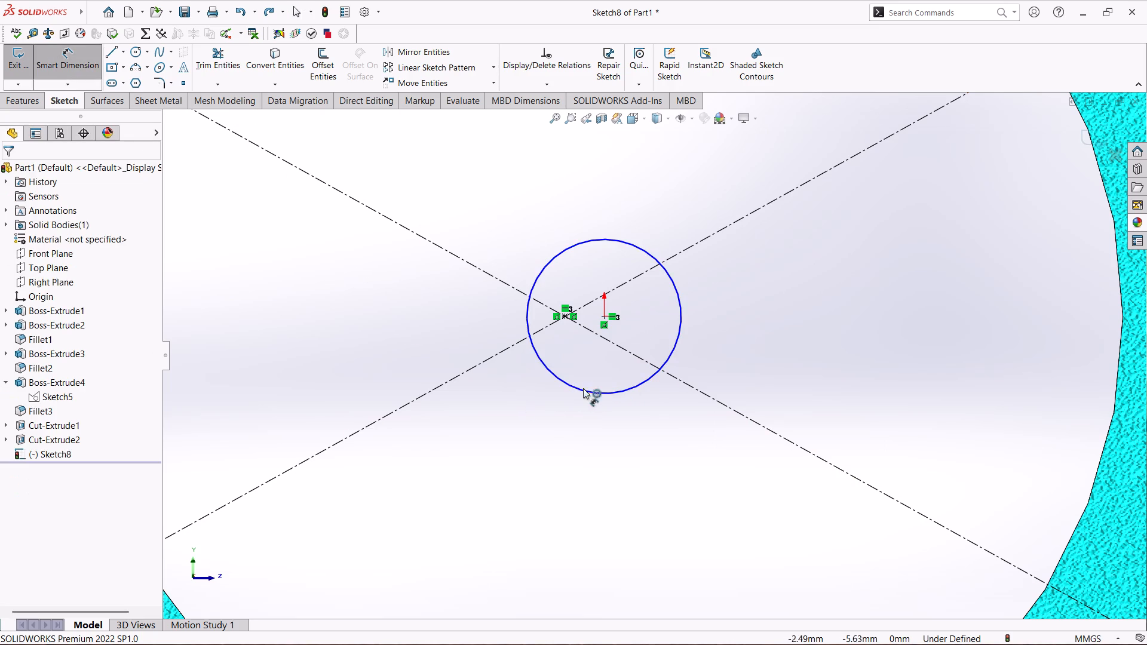
pyautogui.click(627, 389)
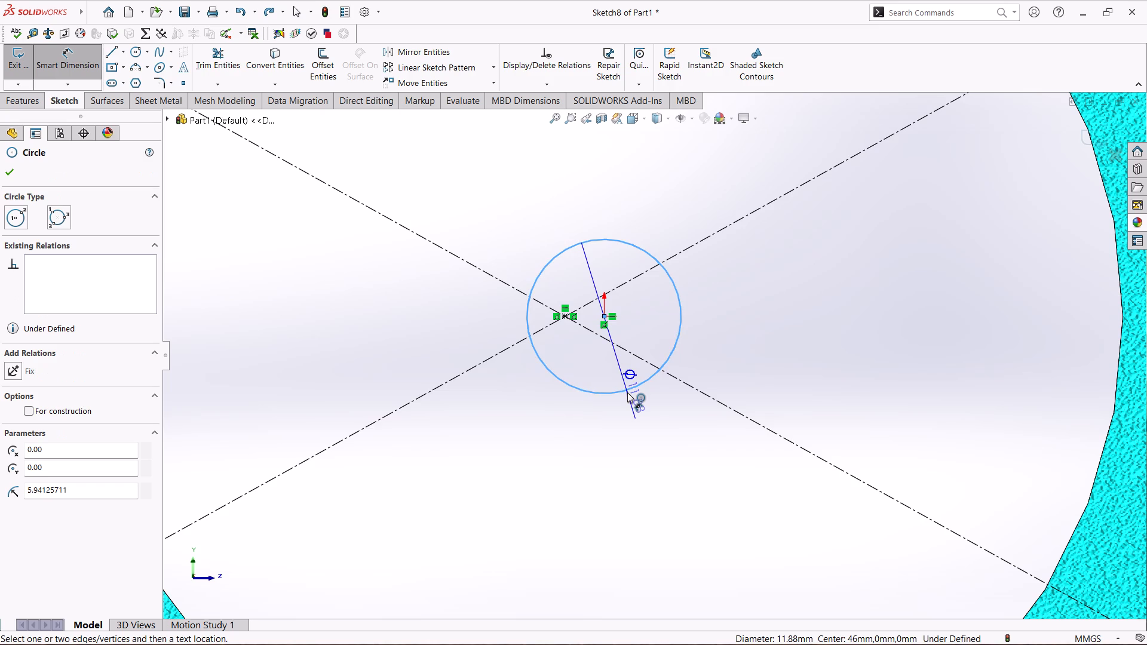
pyautogui.write('82')
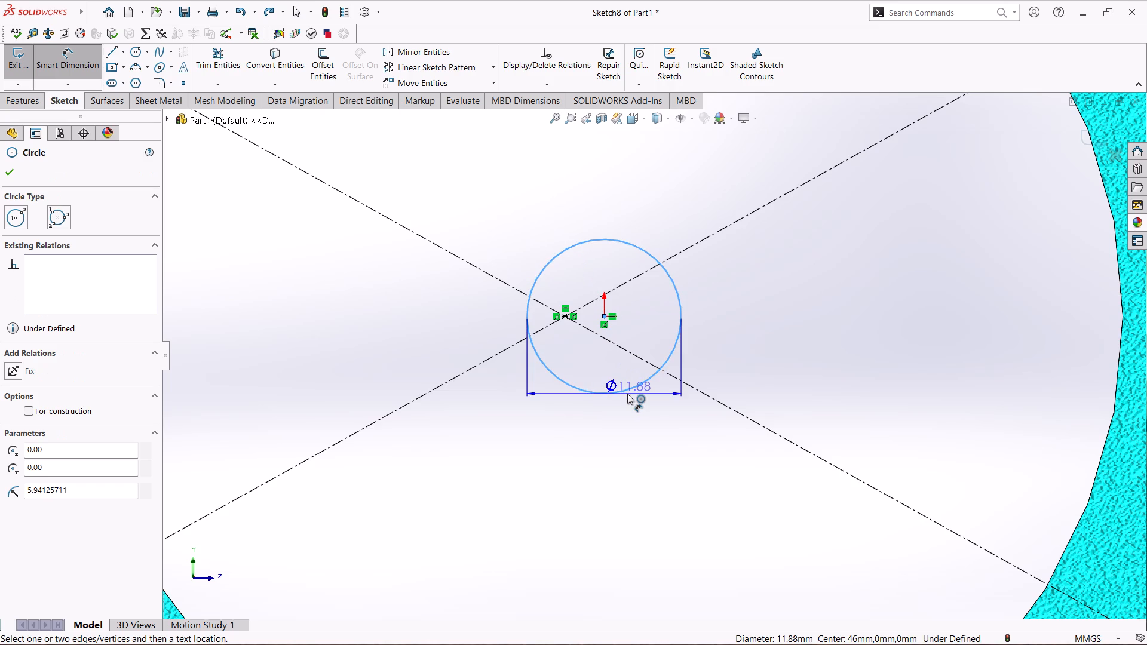
pyautogui.click(621, 428)
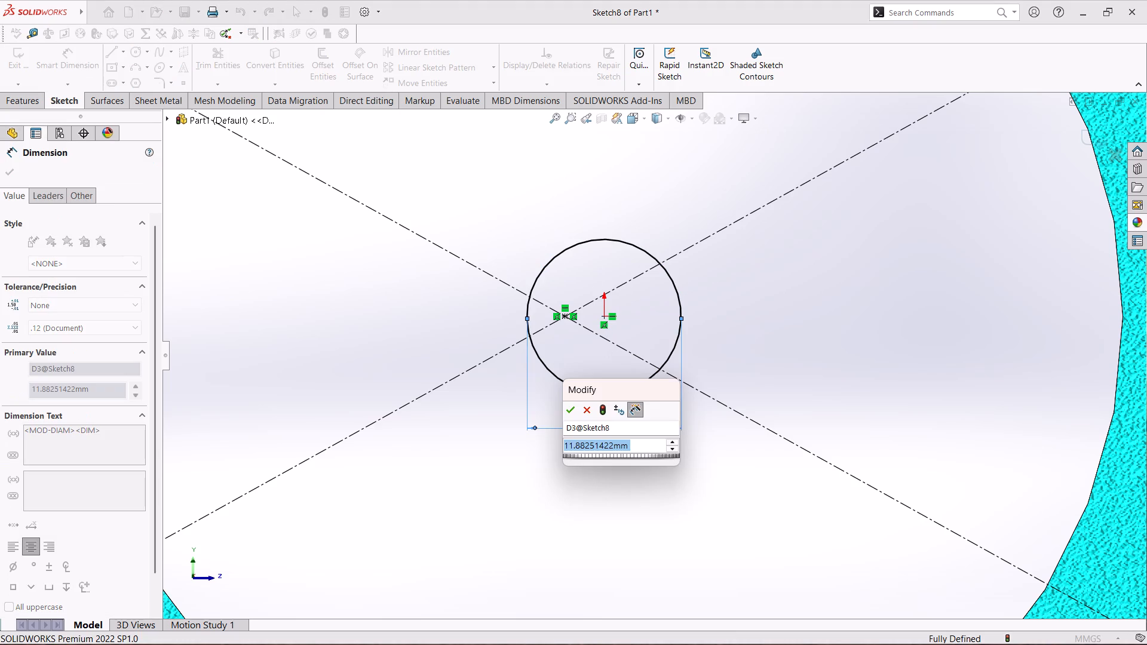
pyautogui.write('82')
pyautogui.press('Return')
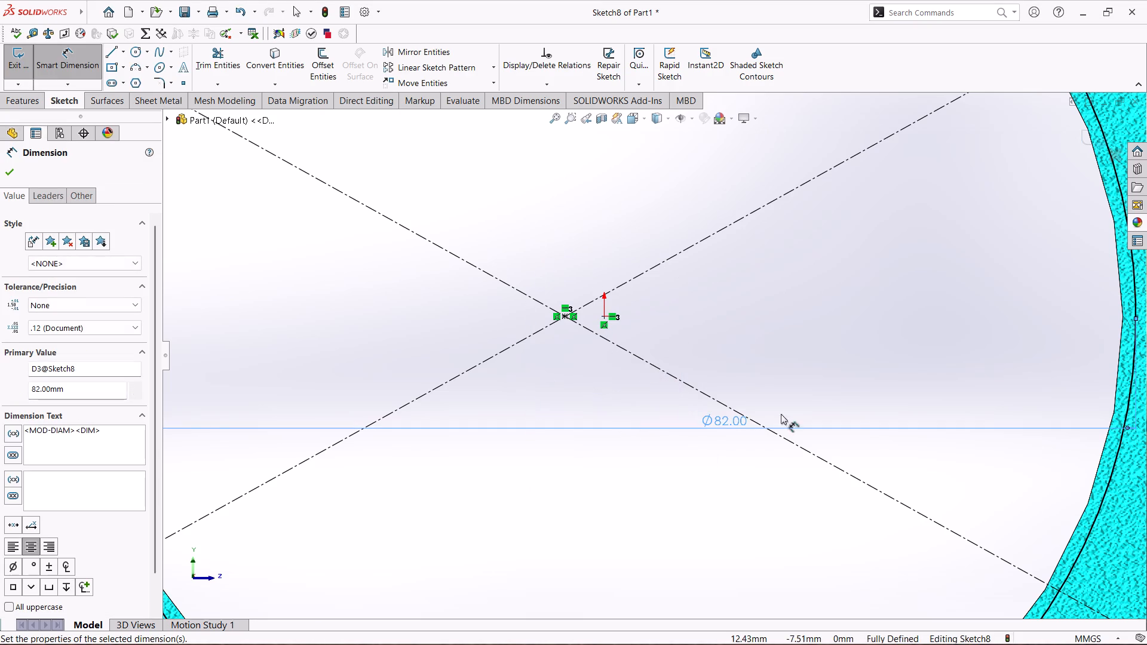
pyautogui.scroll(5, 661, 468)
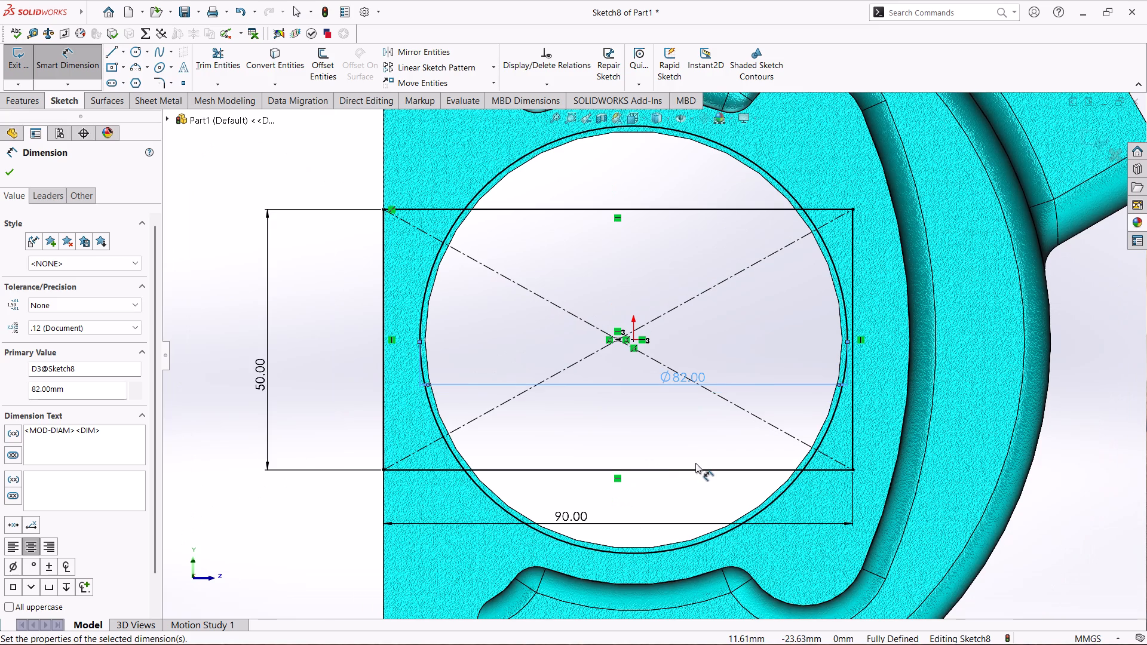
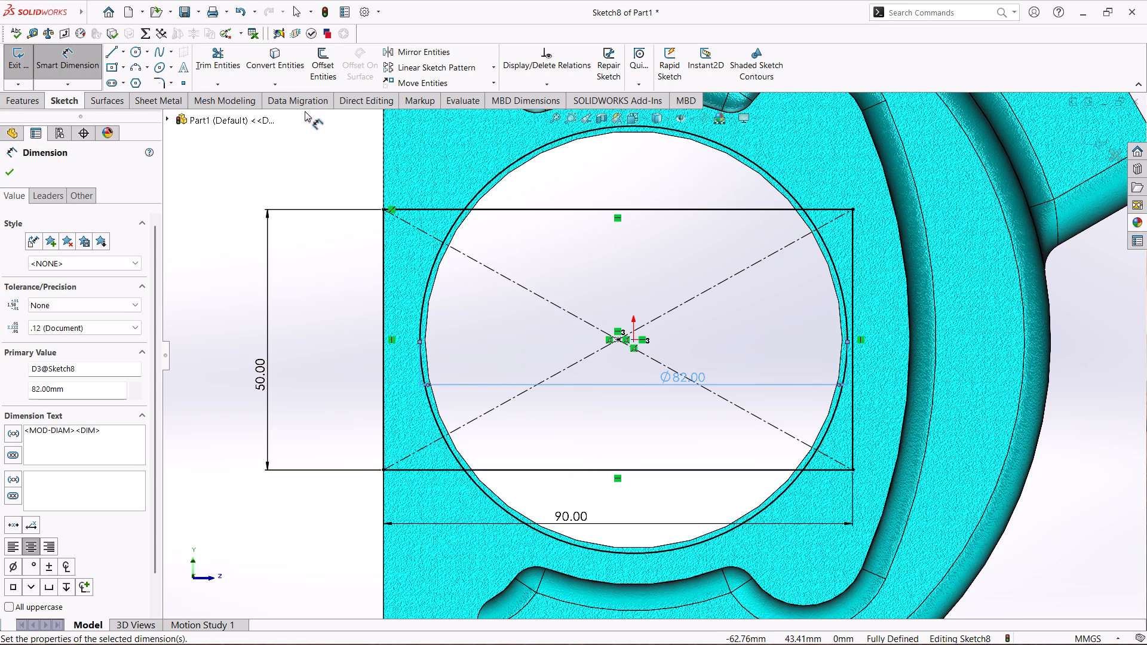
# Trim the circle's arcs inside the rectangle and the rectangle's horizontal sides inside the circle.
pyautogui.click(220, 60)
pyautogui.moveTo(412, 267); pyautogui.dragTo(464, 307)
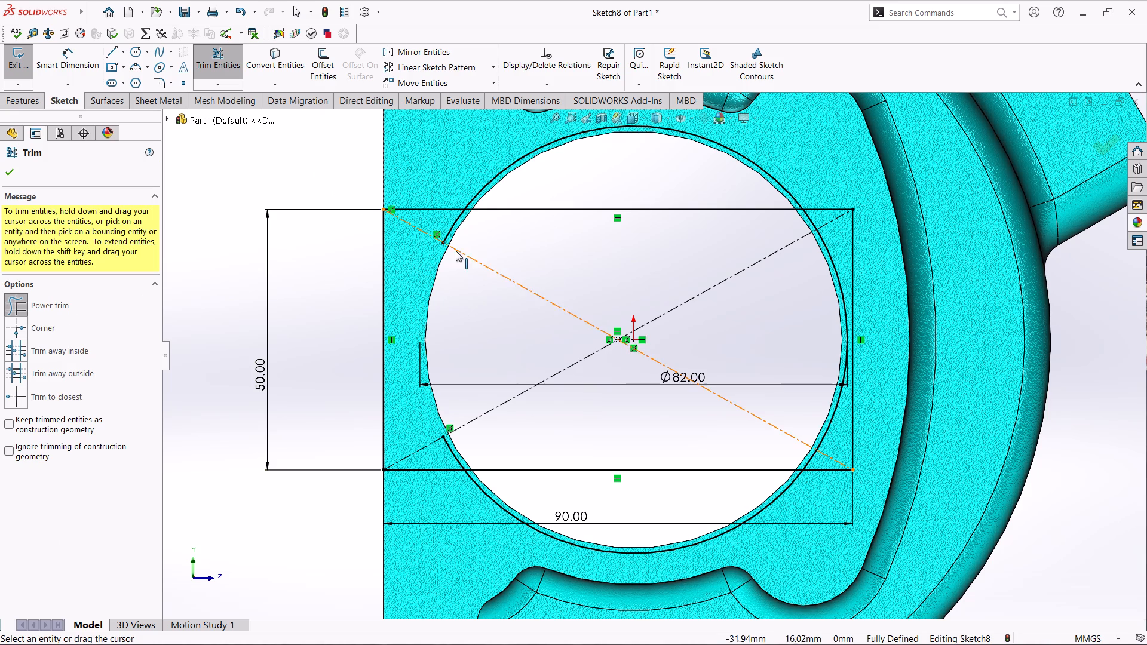
pyautogui.moveTo(436, 213); pyautogui.dragTo(462, 242)
pyautogui.moveTo(483, 426); pyautogui.dragTo(474, 434)
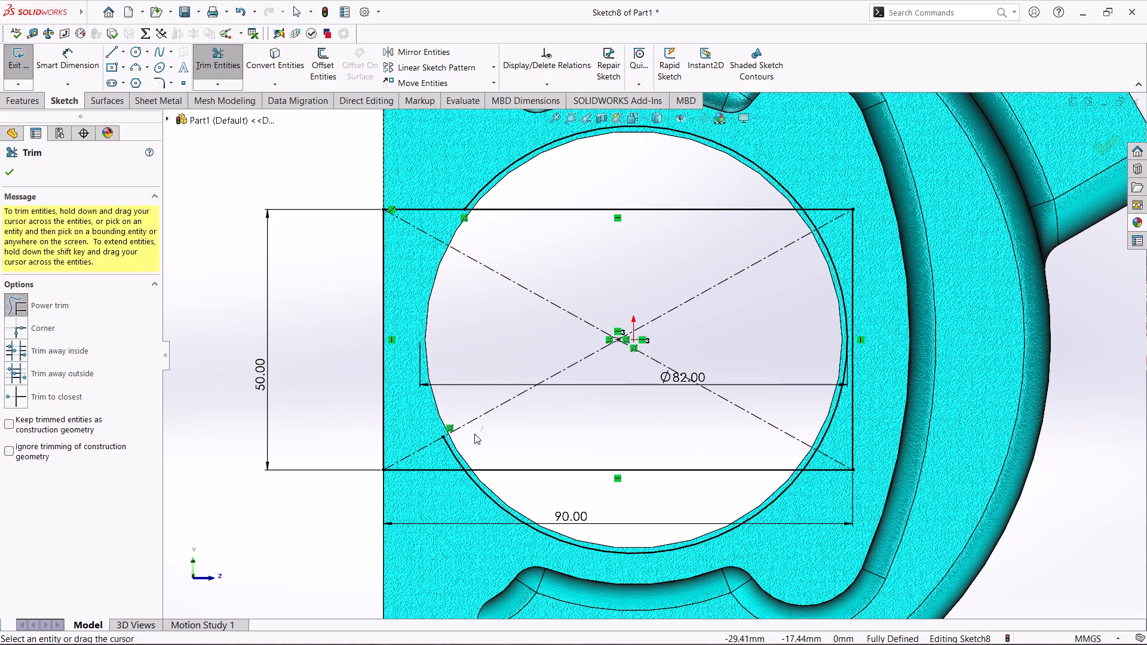
pyautogui.moveTo(474, 434); pyautogui.dragTo(441, 452)
pyautogui.moveTo(521, 432); pyautogui.dragTo(564, 490)
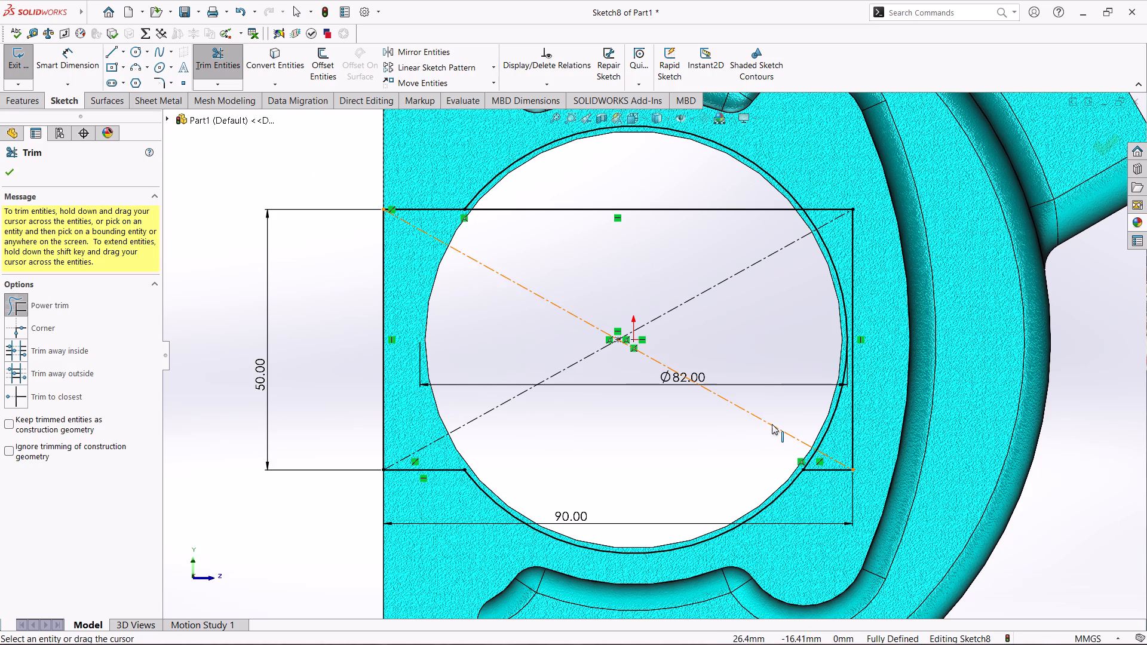
pyautogui.moveTo(734, 241); pyautogui.dragTo(724, 194)
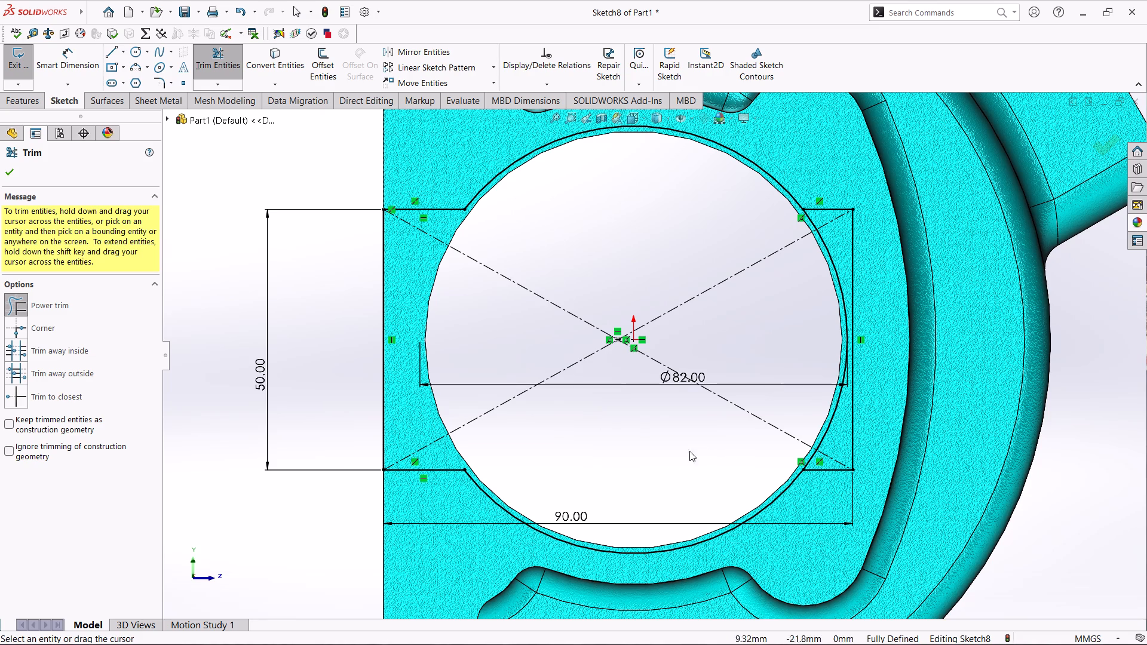
pyautogui.moveTo(815, 257); pyautogui.dragTo(833, 242)
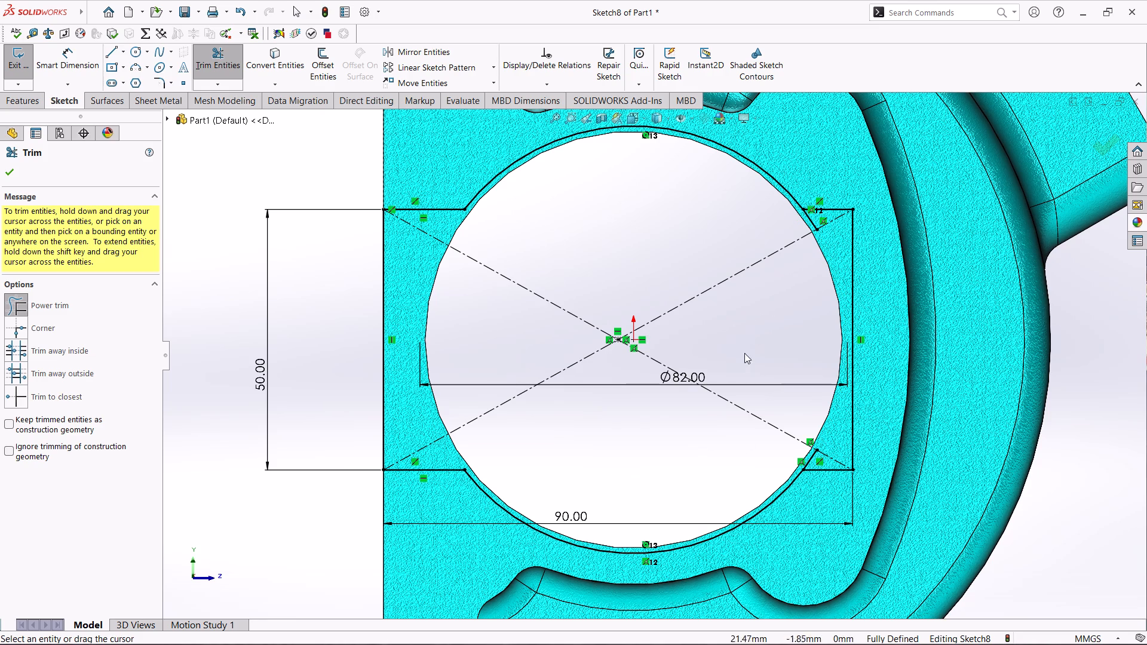
# Trim away the leftover arc piece near the rectangle's lower inner corner and the crossing construction diagonals.
pyautogui.moveTo(787, 446); pyautogui.dragTo(809, 453)
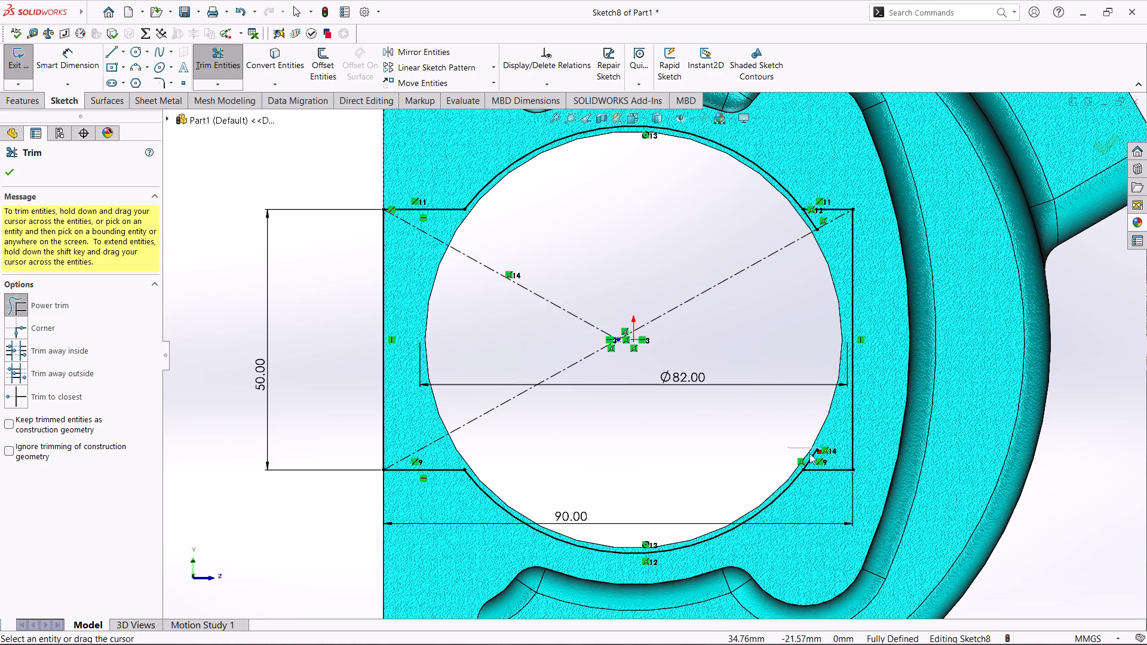
pyautogui.moveTo(809, 453); pyautogui.dragTo(792, 453)
pyautogui.moveTo(706, 306); pyautogui.dragTo(565, 440)
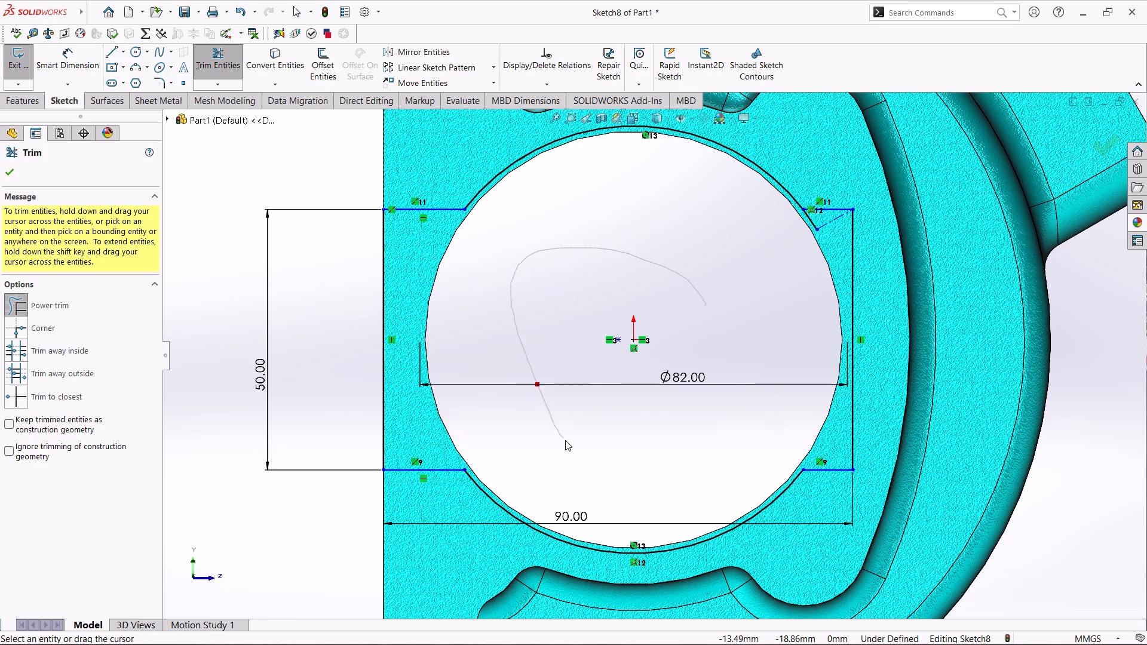
pyautogui.moveTo(565, 440); pyautogui.dragTo(564, 441)
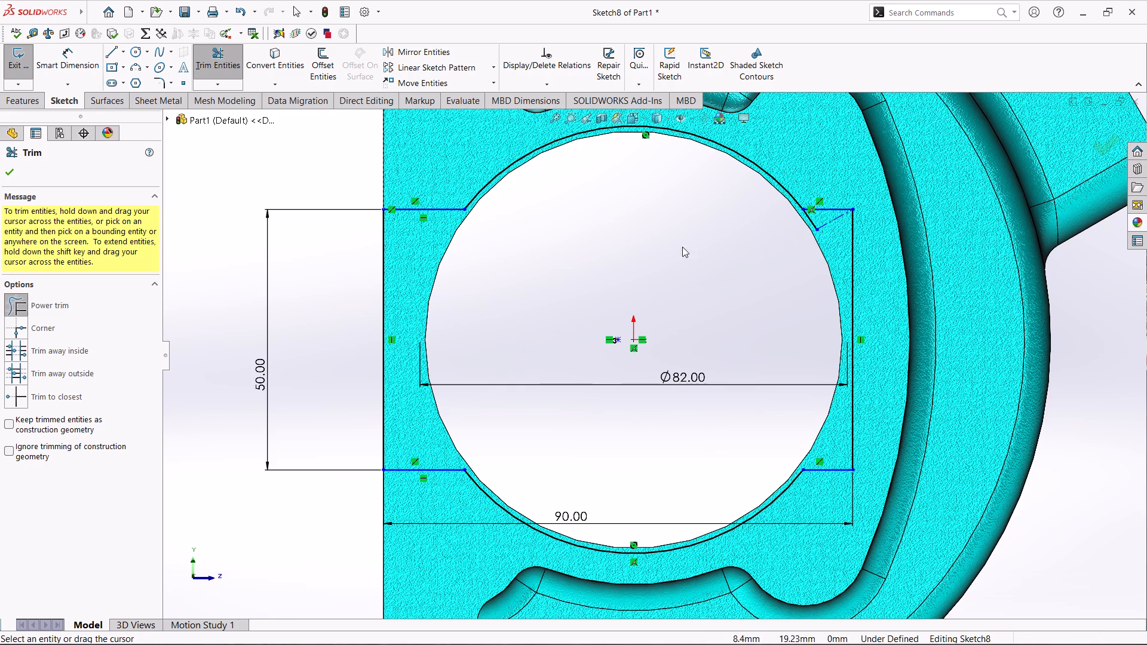
pyautogui.middleClick(577, 301)
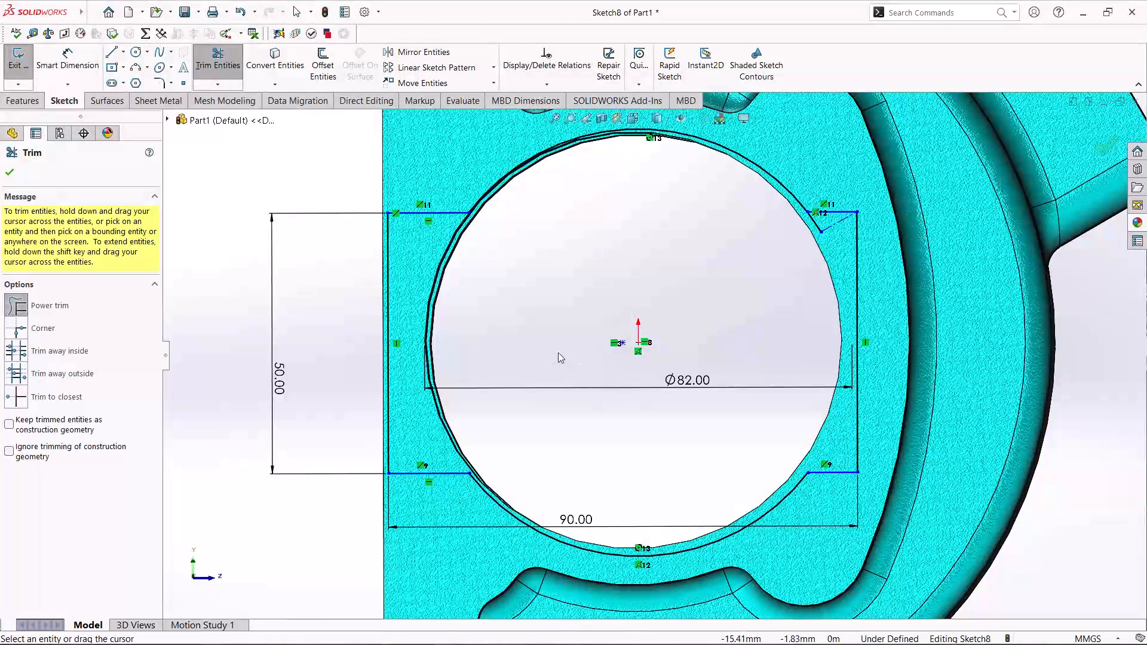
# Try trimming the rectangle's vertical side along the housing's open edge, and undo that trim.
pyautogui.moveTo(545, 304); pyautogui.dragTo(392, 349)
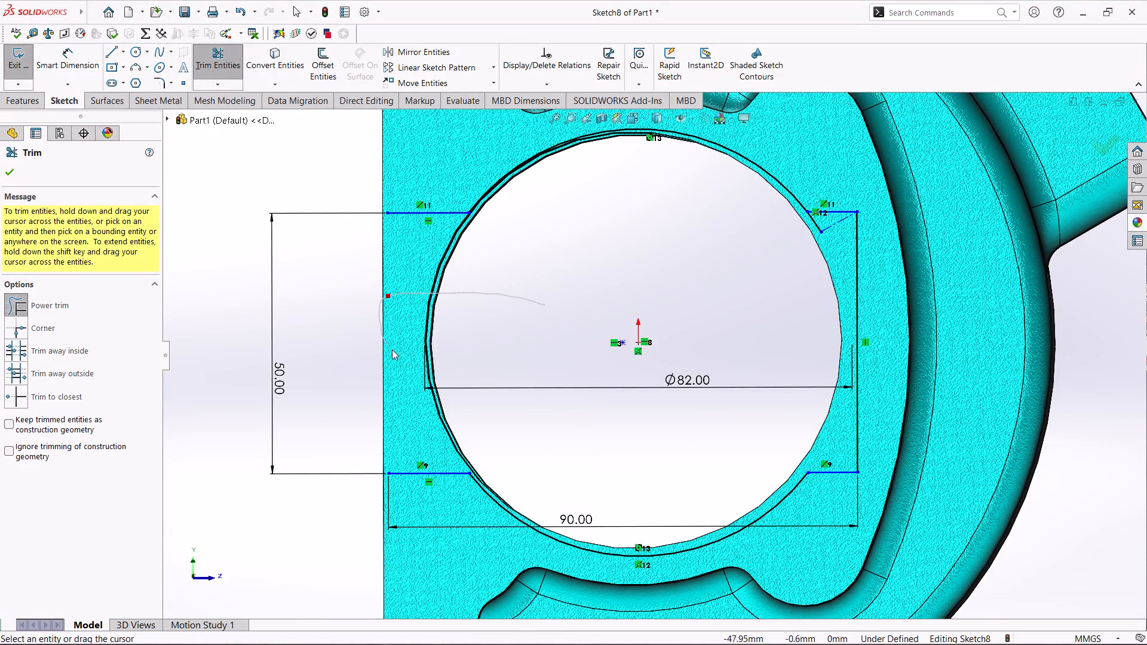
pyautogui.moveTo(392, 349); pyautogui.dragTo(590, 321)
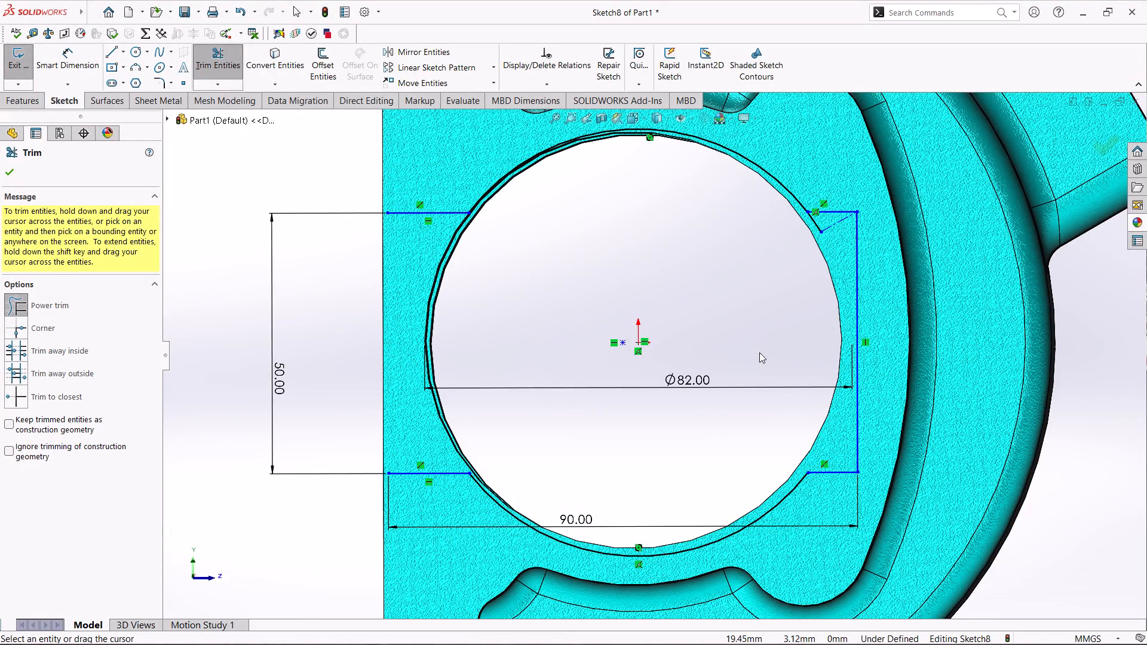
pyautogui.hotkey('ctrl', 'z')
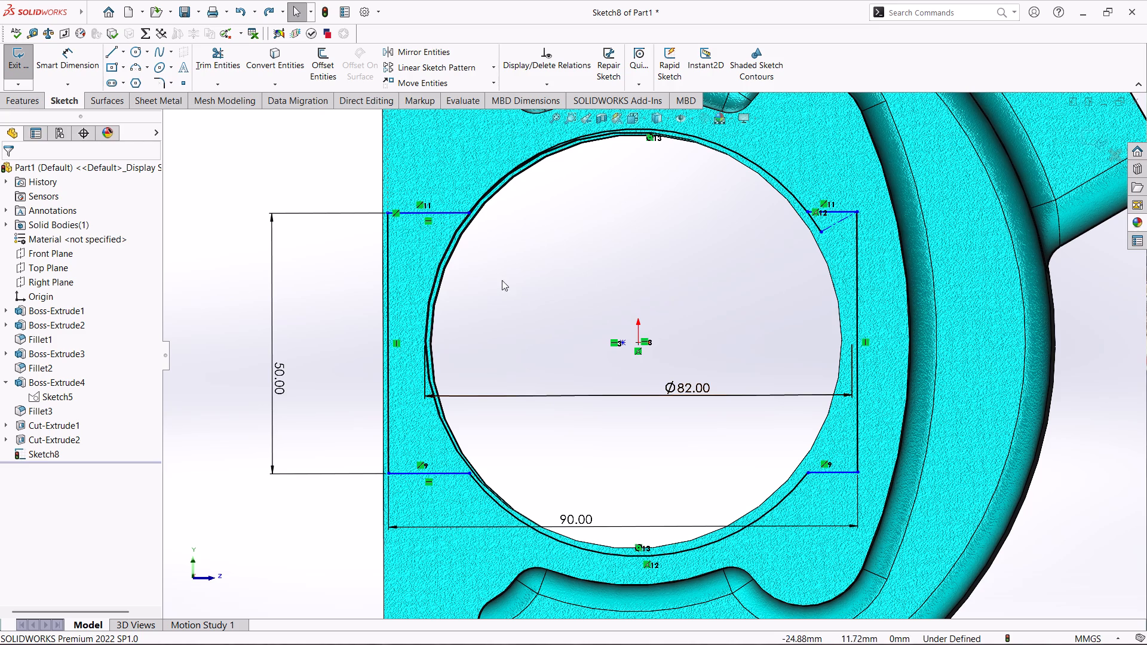
# Trim the remaining arc piece and construction line stub at the rectangle's upper inner corner.
pyautogui.click(217, 58)
pyautogui.moveTo(430, 246); pyautogui.dragTo(438, 251)
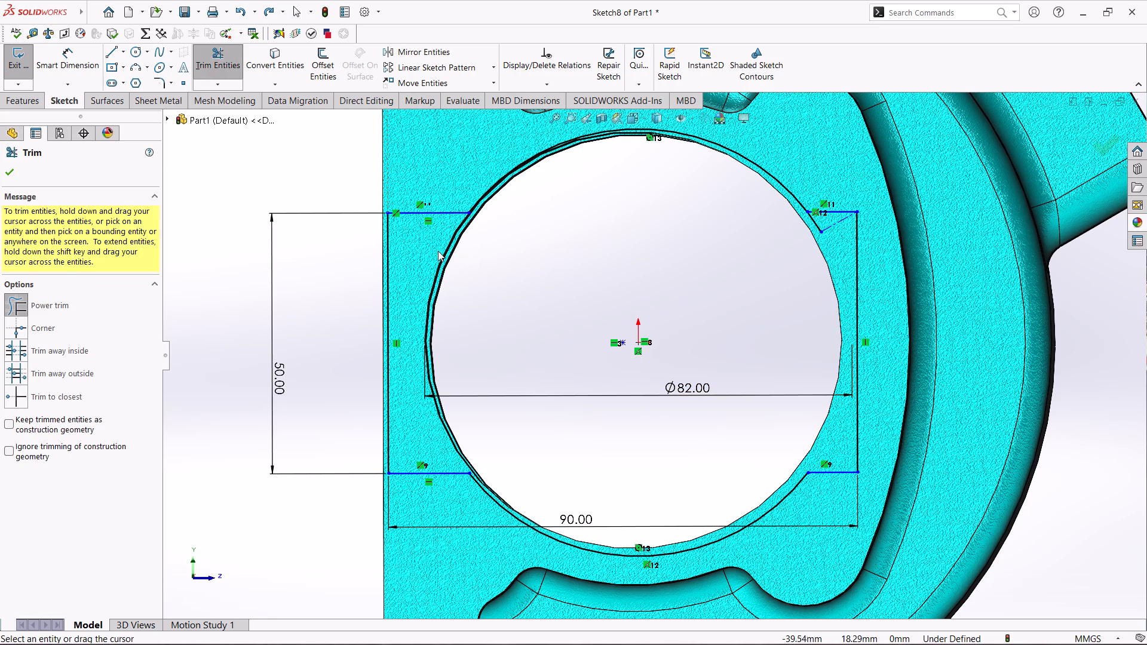
pyautogui.moveTo(438, 251); pyautogui.dragTo(742, 478)
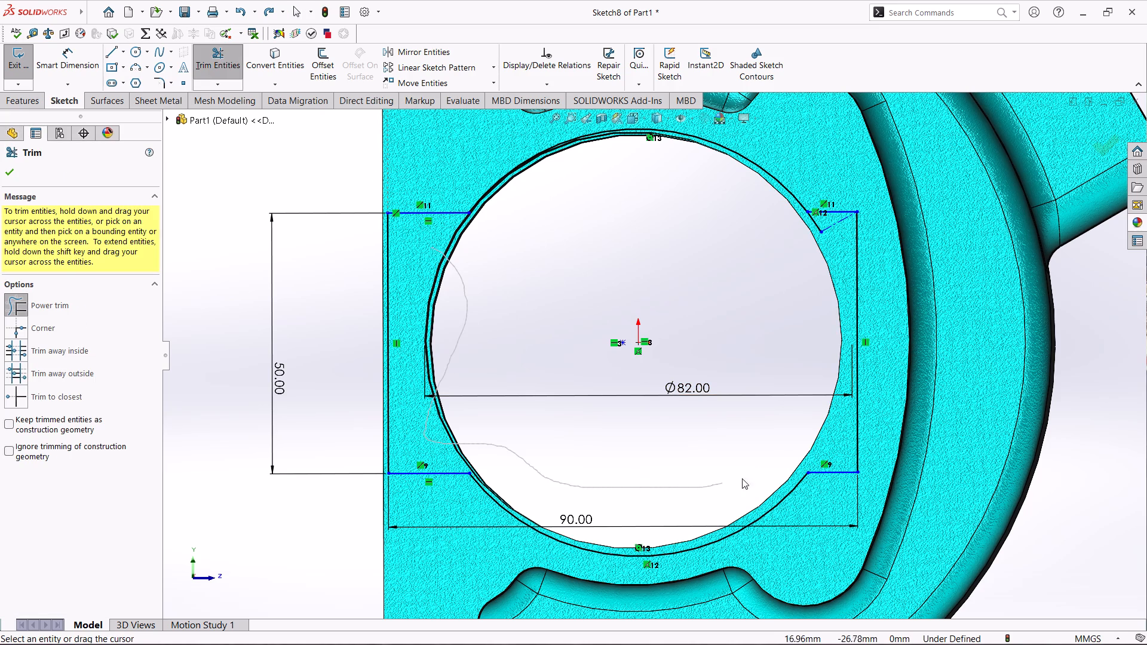
pyautogui.moveTo(742, 478); pyautogui.dragTo(798, 257)
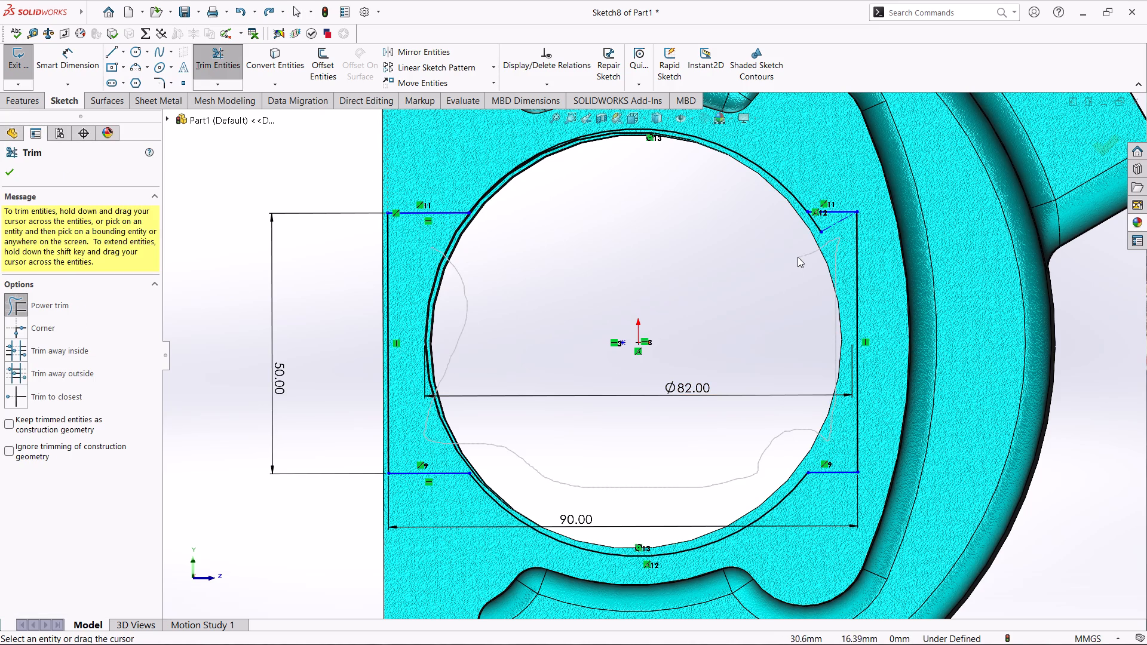
pyautogui.moveTo(798, 257); pyautogui.dragTo(758, 231)
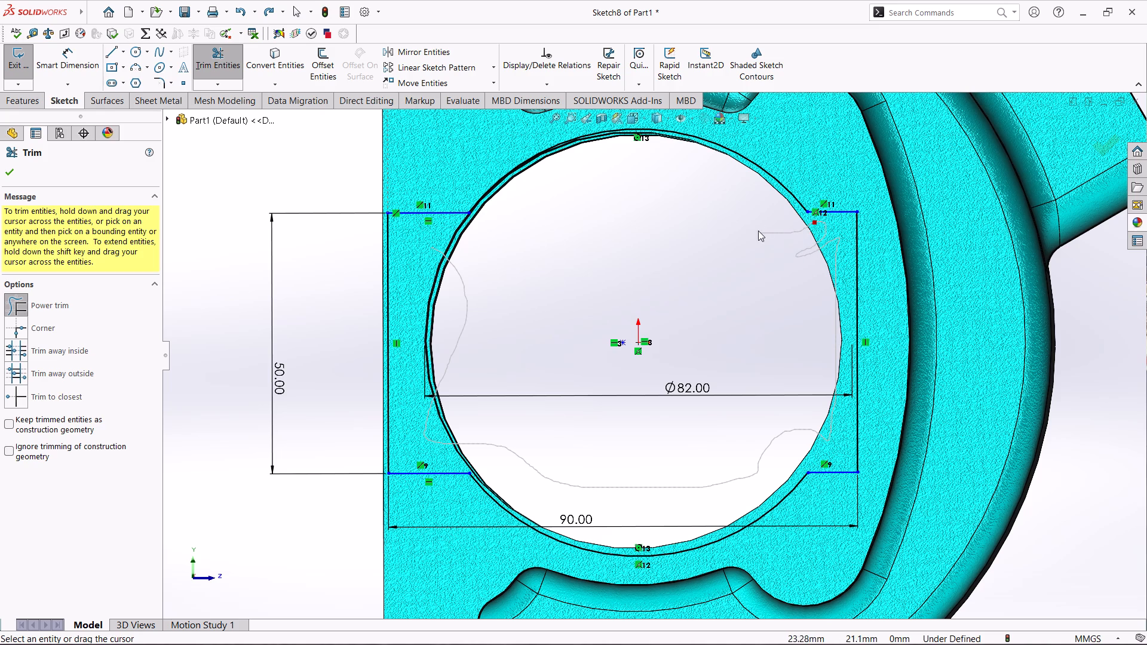
pyautogui.moveTo(758, 231); pyautogui.dragTo(571, 215)
pyautogui.press('Escape')
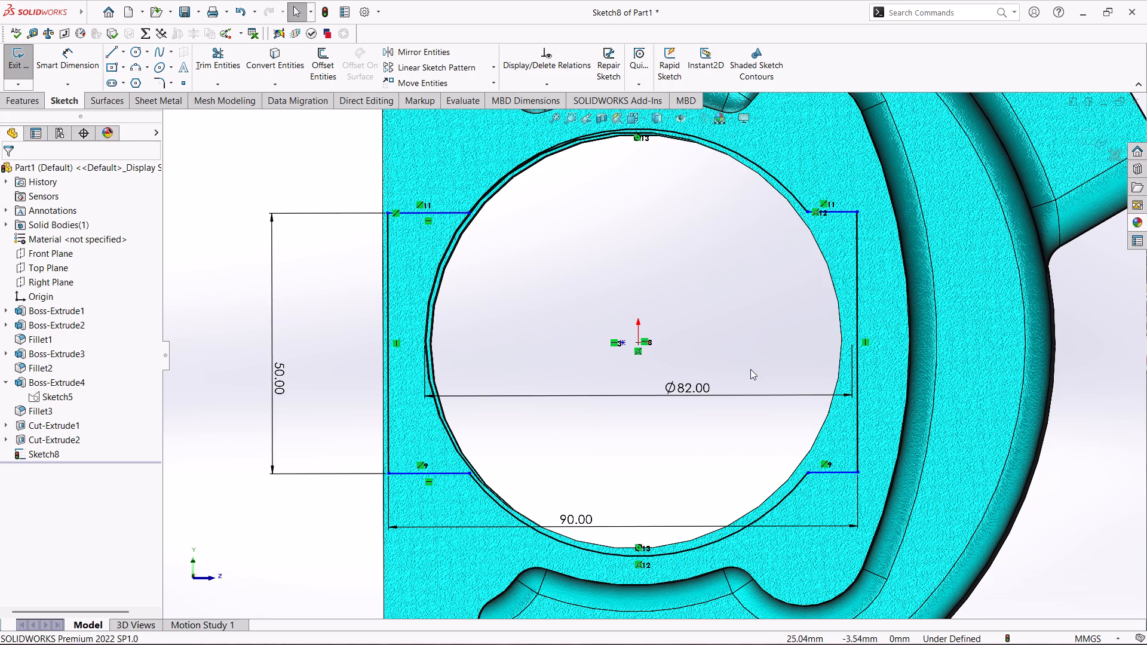
# Cut the trimmed circle-and-rectangle profile into the cavity's inner wall with a Blind Extruded Cut 14 mm deep.
pyautogui.click(11, 102)
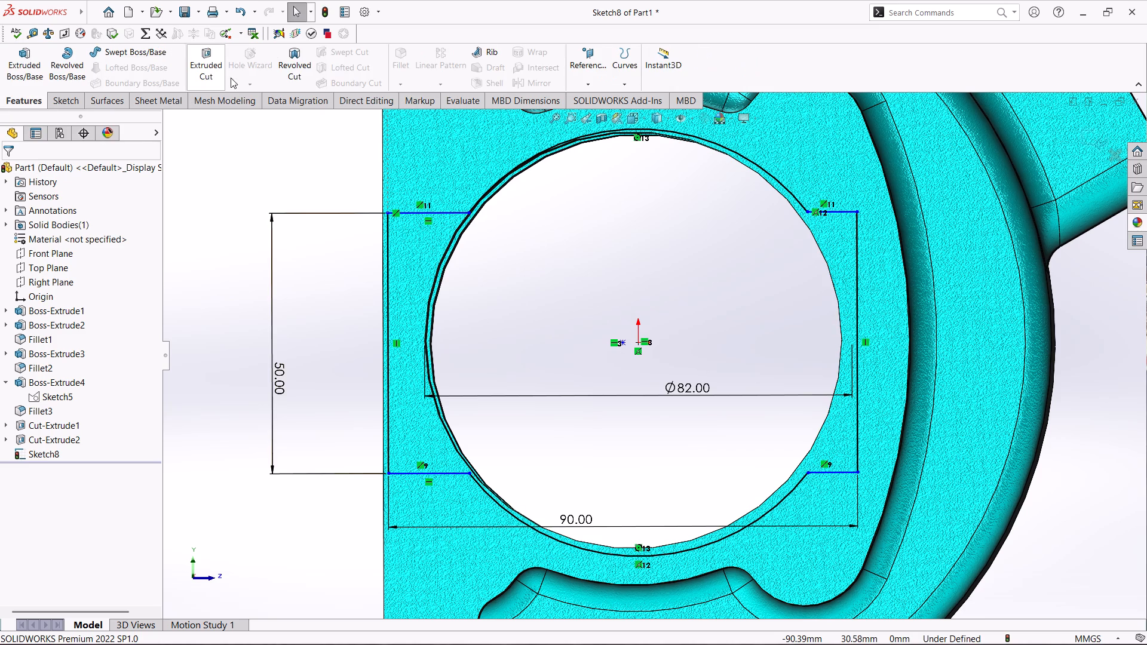
pyautogui.click(217, 76)
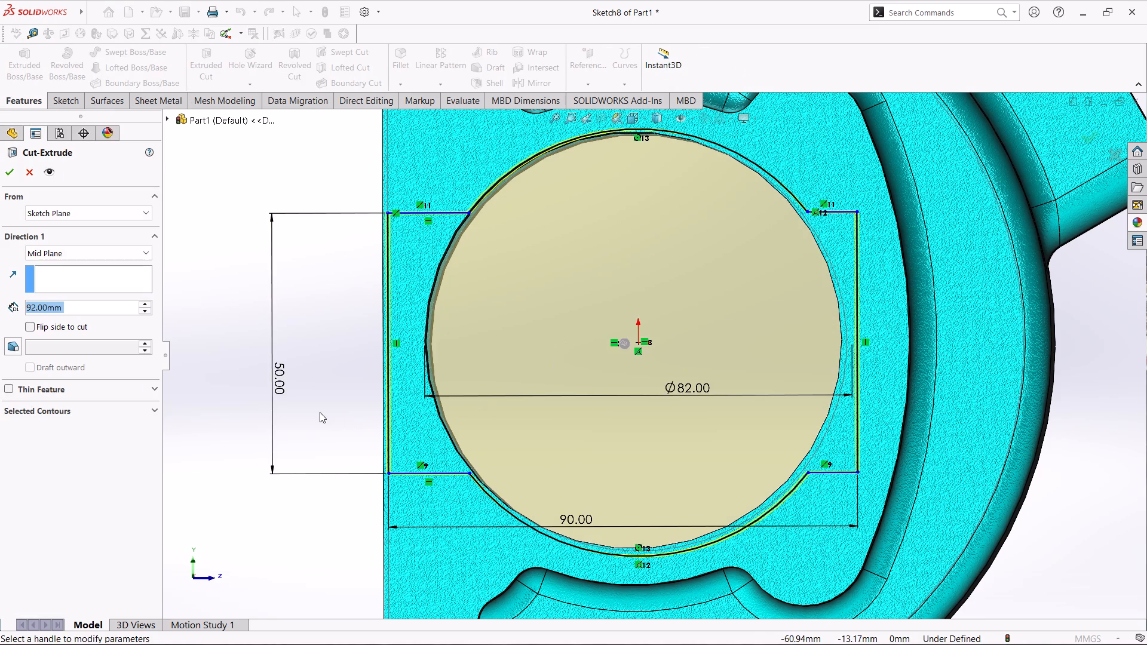
pyautogui.moveTo(326, 412); pyautogui.dragTo(394, 422, button='middle')
pyautogui.scroll(5, 390, 417)
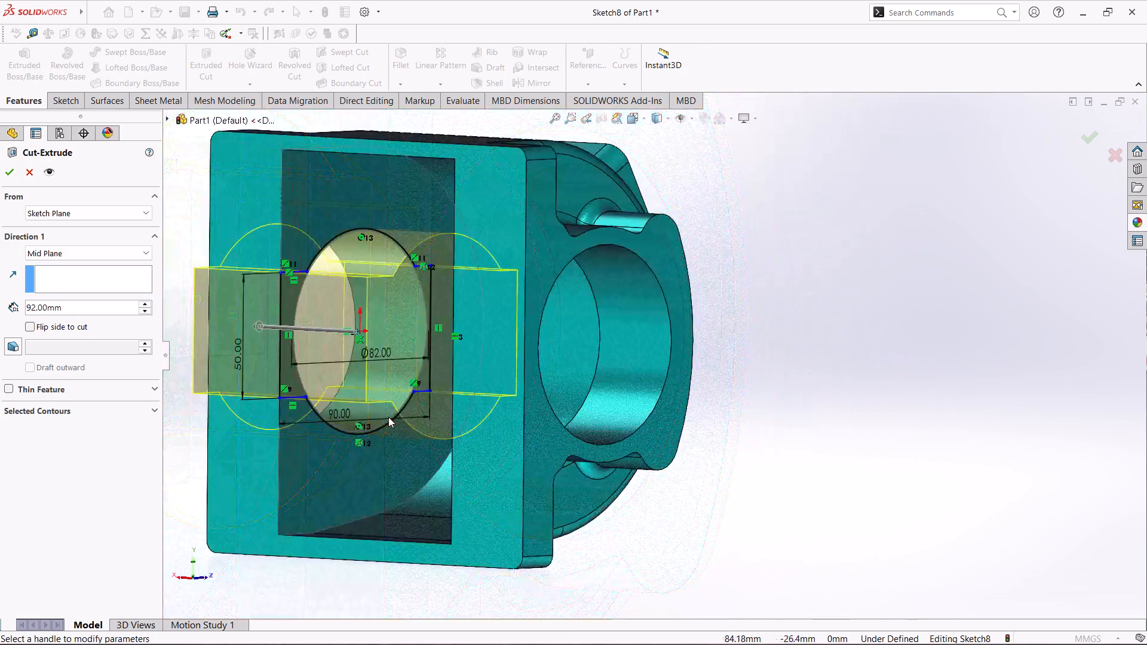
pyautogui.click(68, 256)
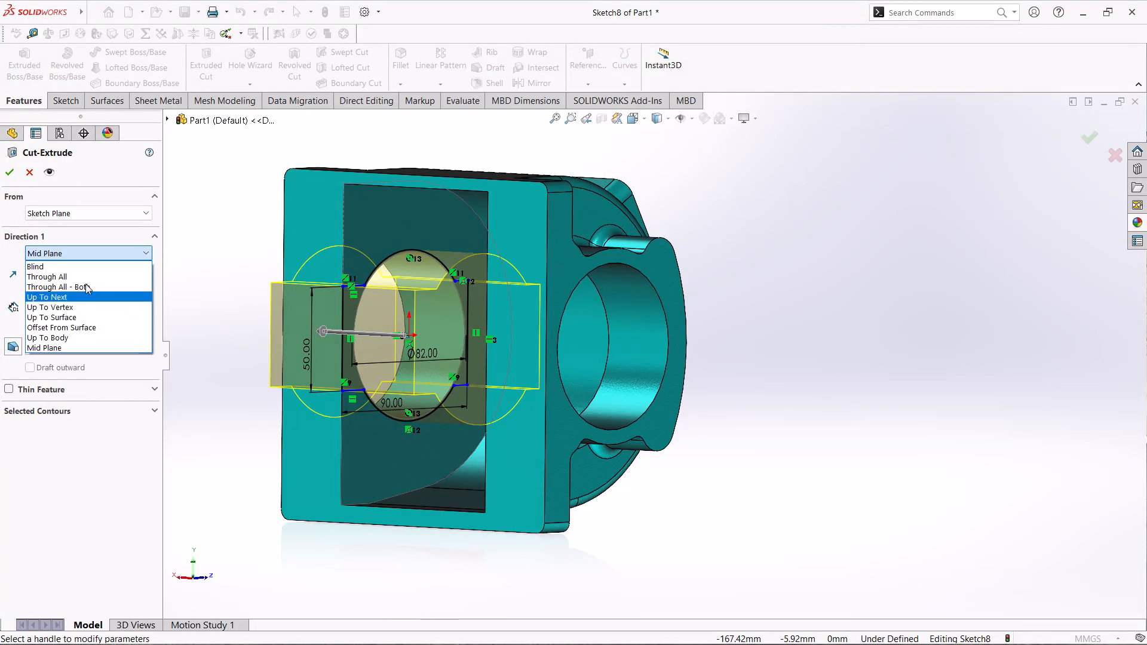
pyautogui.click(87, 271)
pyautogui.write('14')
pyautogui.press('Return')
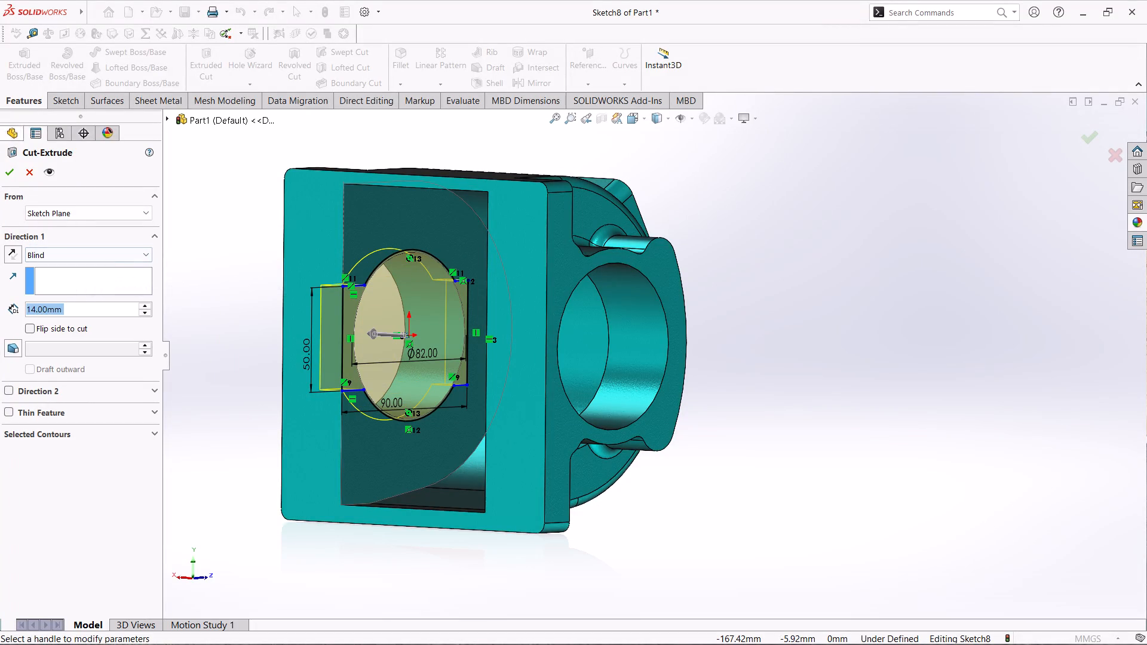
pyautogui.click(10, 171)
# Examine the new recess around the bore and the opposite side wall of the housing from several angles.
pyautogui.moveTo(228, 347); pyautogui.dragTo(238, 352, button='middle')
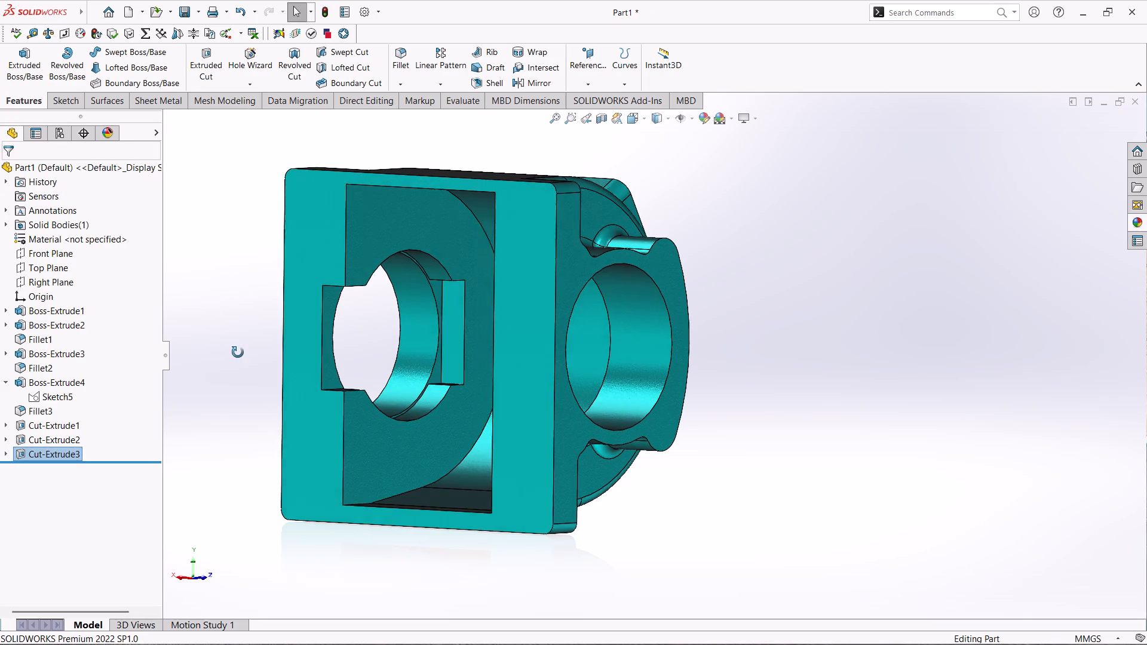
pyautogui.moveTo(238, 352); pyautogui.dragTo(244, 357, button='middle')
pyautogui.scroll(-7, 366, 354)
pyautogui.scroll(5, 569, 395)
pyautogui.scroll(-2, 706, 232)
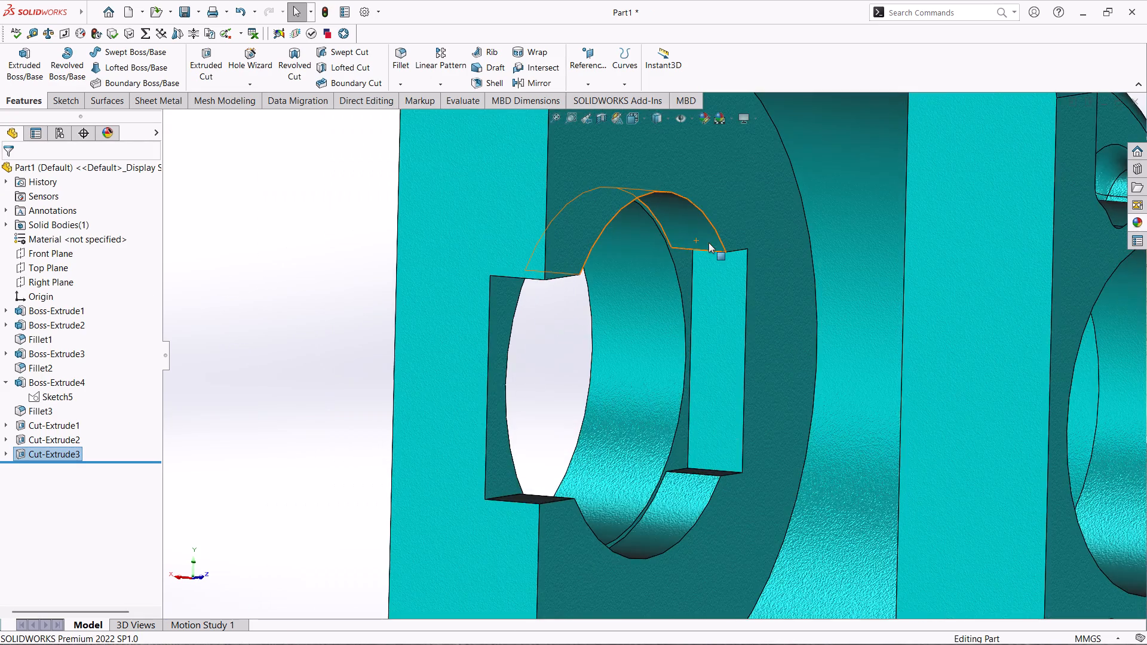
pyautogui.scroll(-2, 705, 264)
pyautogui.scroll(1, 692, 308)
pyautogui.scroll(2, 655, 435)
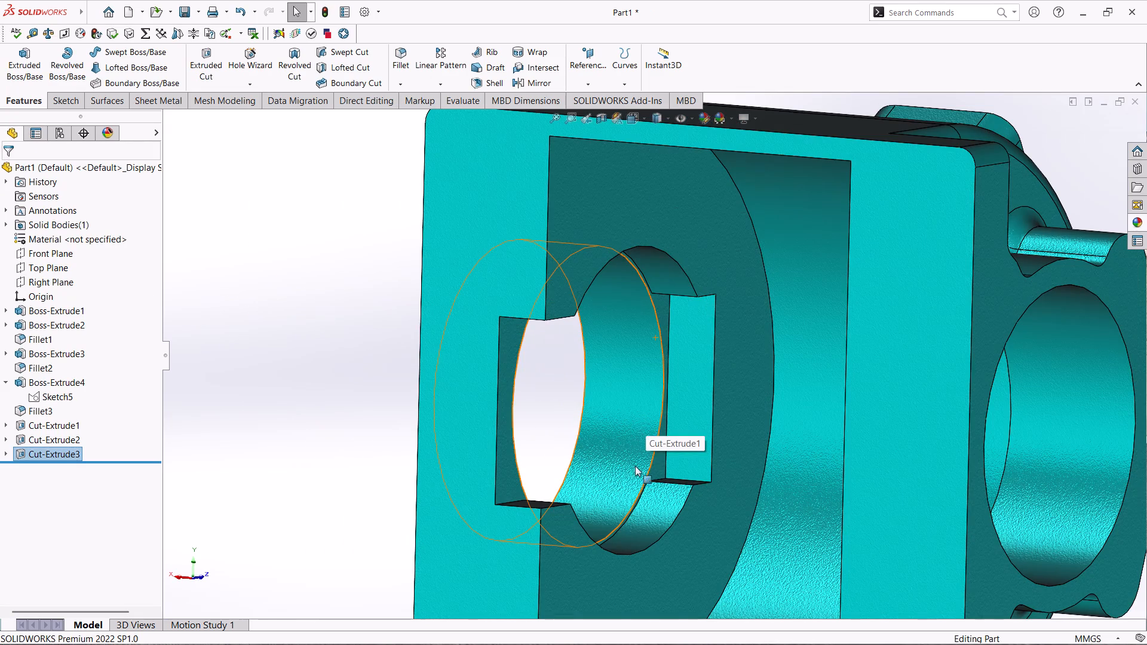
pyautogui.scroll(2, 781, 462)
pyautogui.scroll(2, 722, 454)
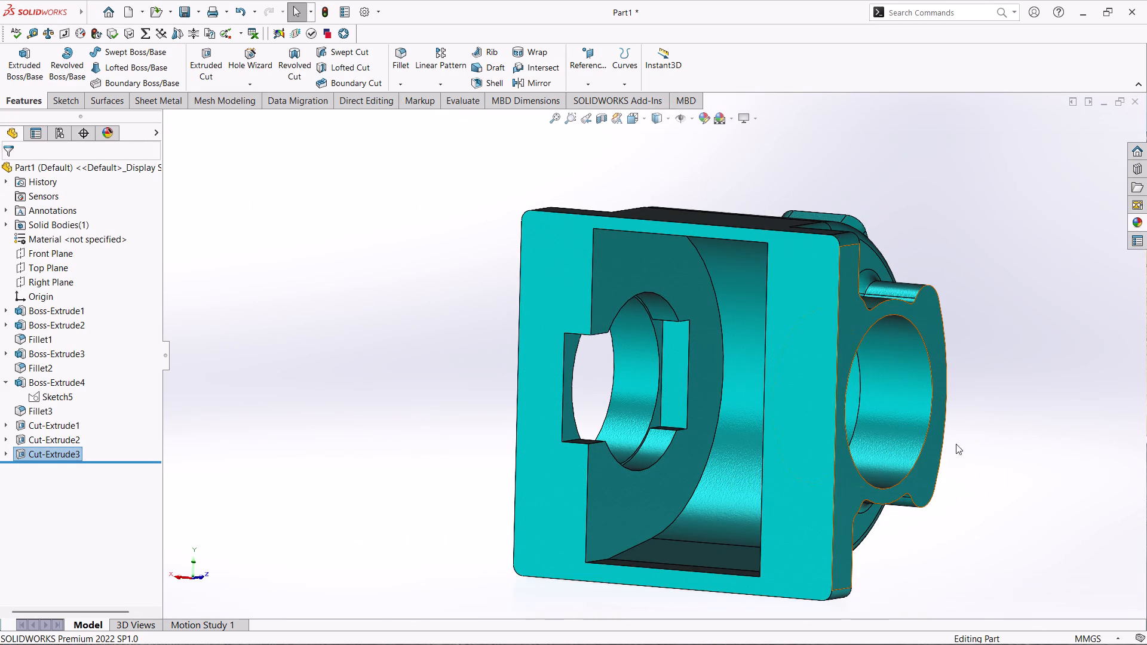
pyautogui.scroll(1, 1024, 422)
pyautogui.moveTo(1020, 437); pyautogui.dragTo(965, 503, button='middle')
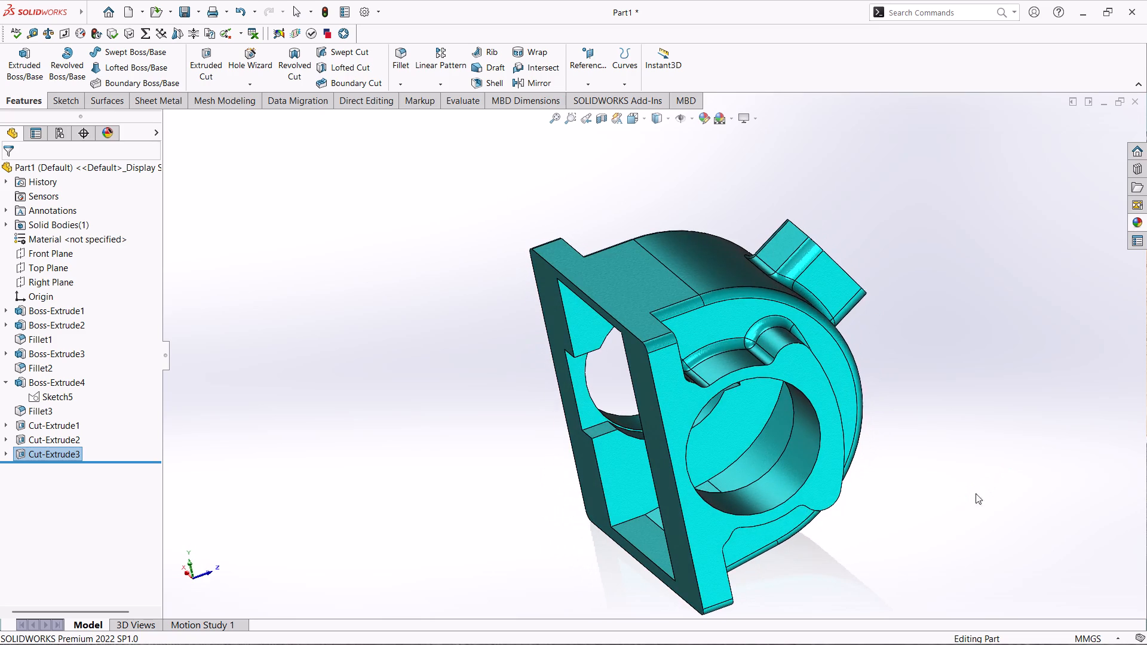
pyautogui.moveTo(922, 345); pyautogui.dragTo(877, 428, button='middle')
pyautogui.moveTo(880, 425); pyautogui.dragTo(897, 346, button='middle')
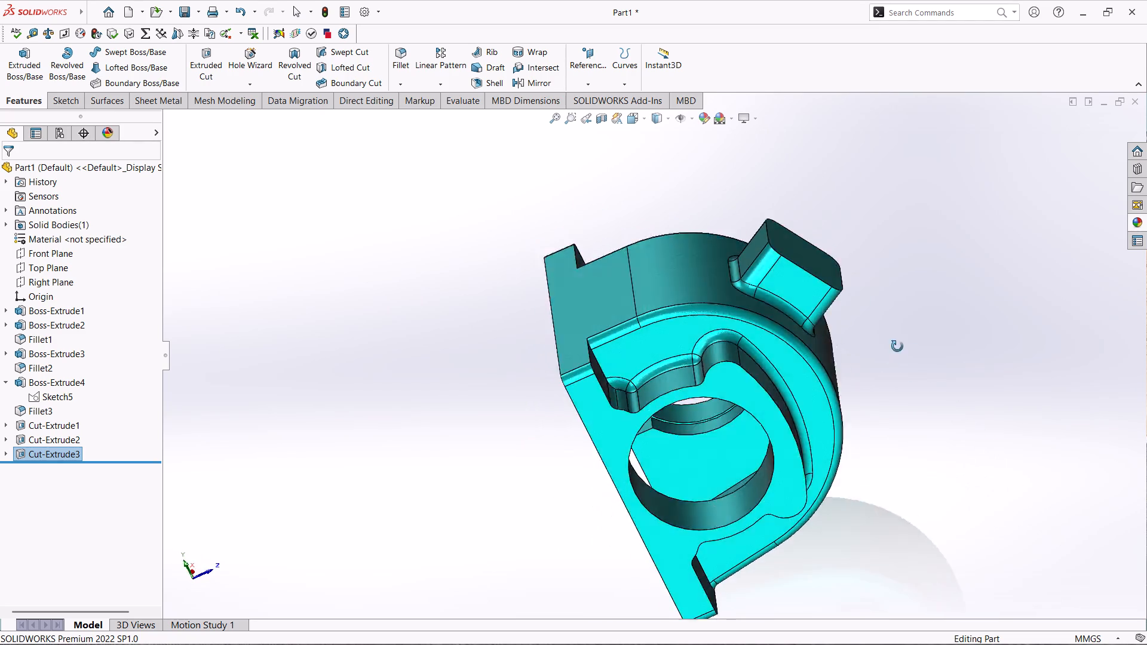
pyautogui.moveTo(897, 346); pyautogui.dragTo(915, 299, button='middle')
pyautogui.scroll(1, 915, 299)
pyautogui.moveTo(893, 370); pyautogui.dragTo(915, 315, button='middle')
pyautogui.moveTo(882, 345); pyautogui.dragTo(893, 326, button='middle')
pyautogui.moveTo(881, 330); pyautogui.dragTo(808, 406, button='middle')
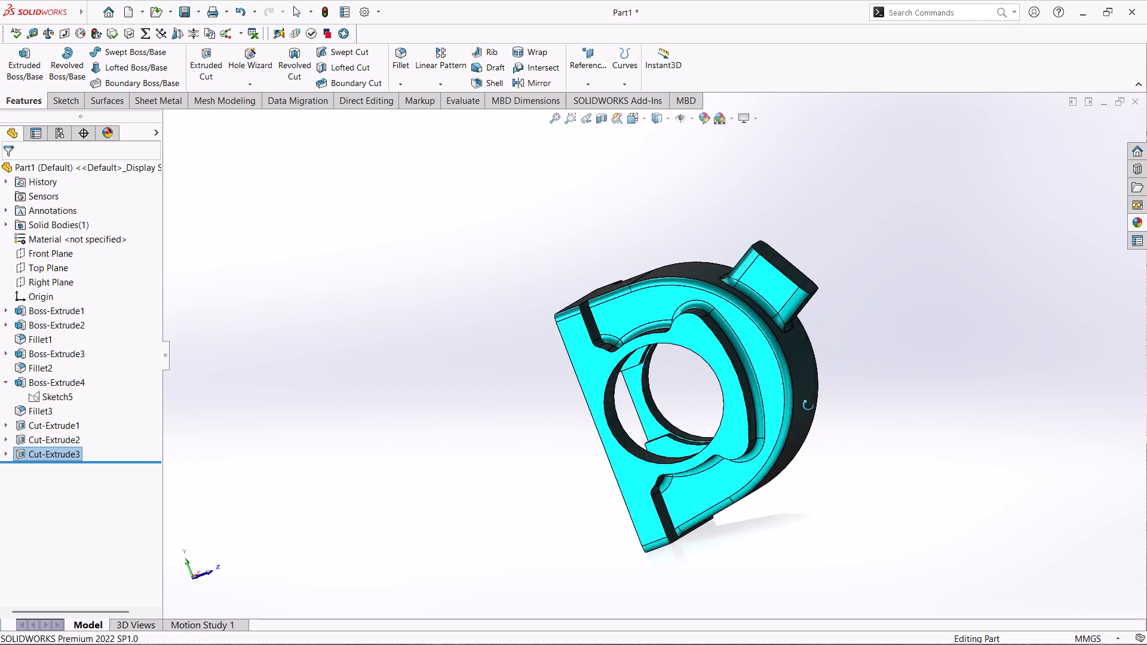
pyautogui.moveTo(808, 406); pyautogui.dragTo(897, 374, button='middle')
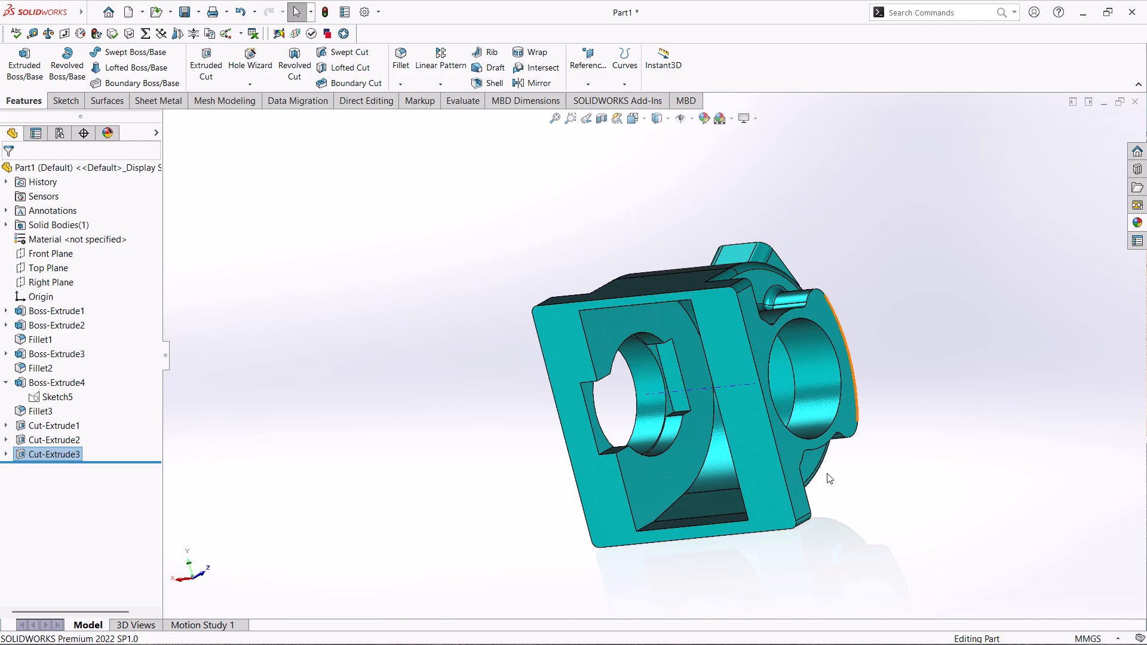
# Mirror the 14 mm recess cut about the Right Plane onto the cavity's opposite wall.
pyautogui.click(532, 80)
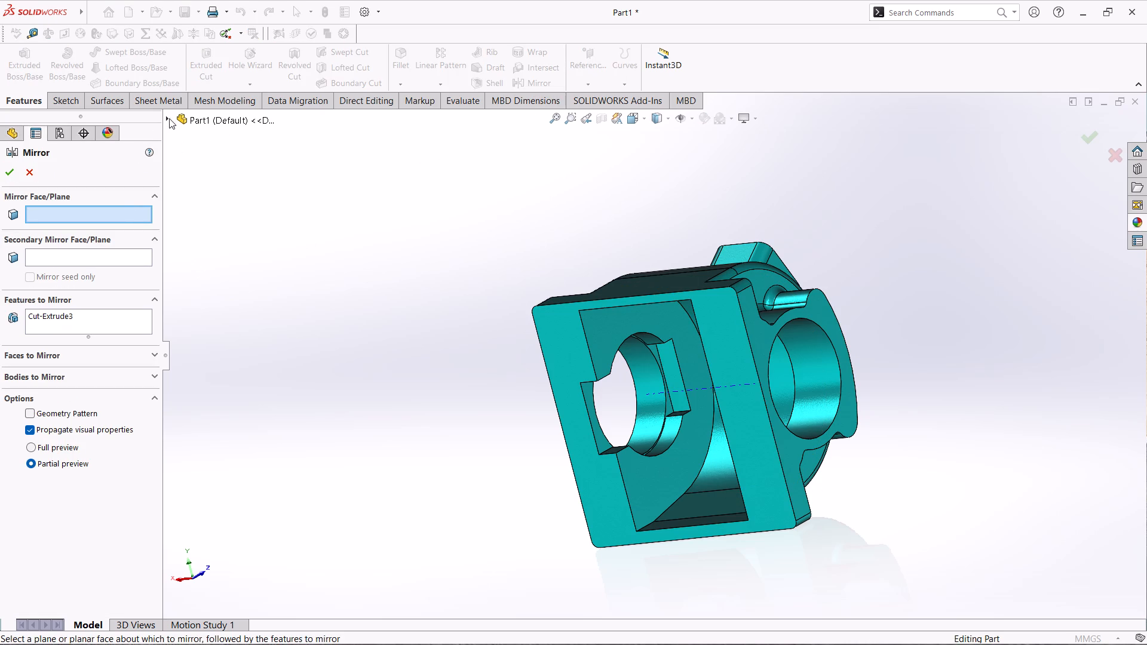
pyautogui.click(167, 117)
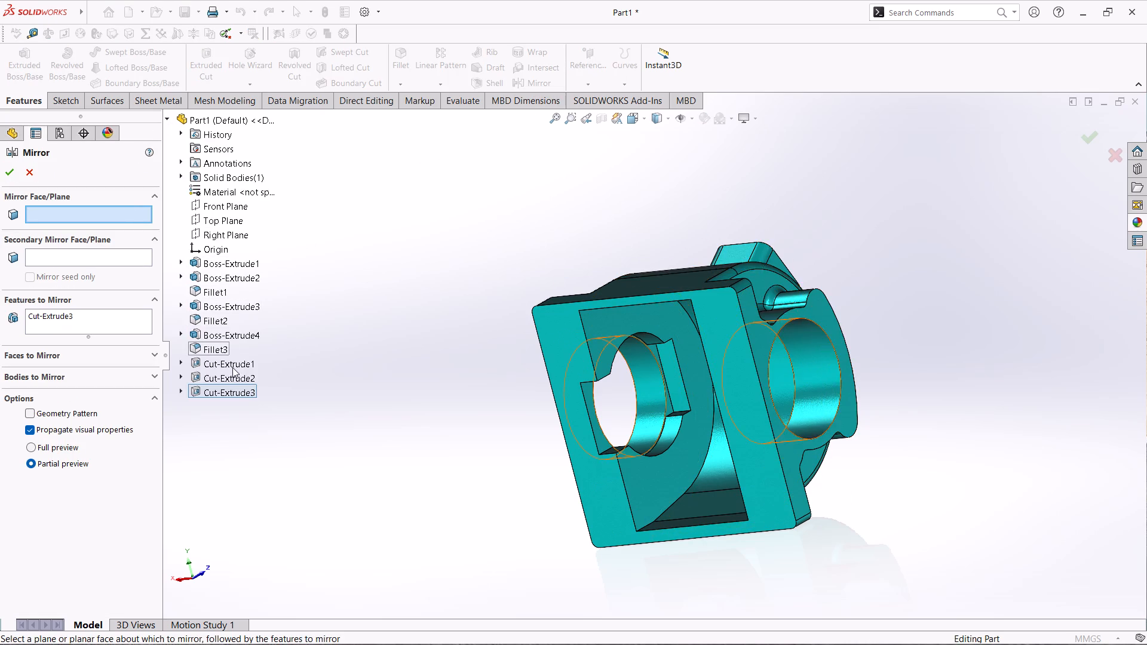
pyautogui.click(238, 235)
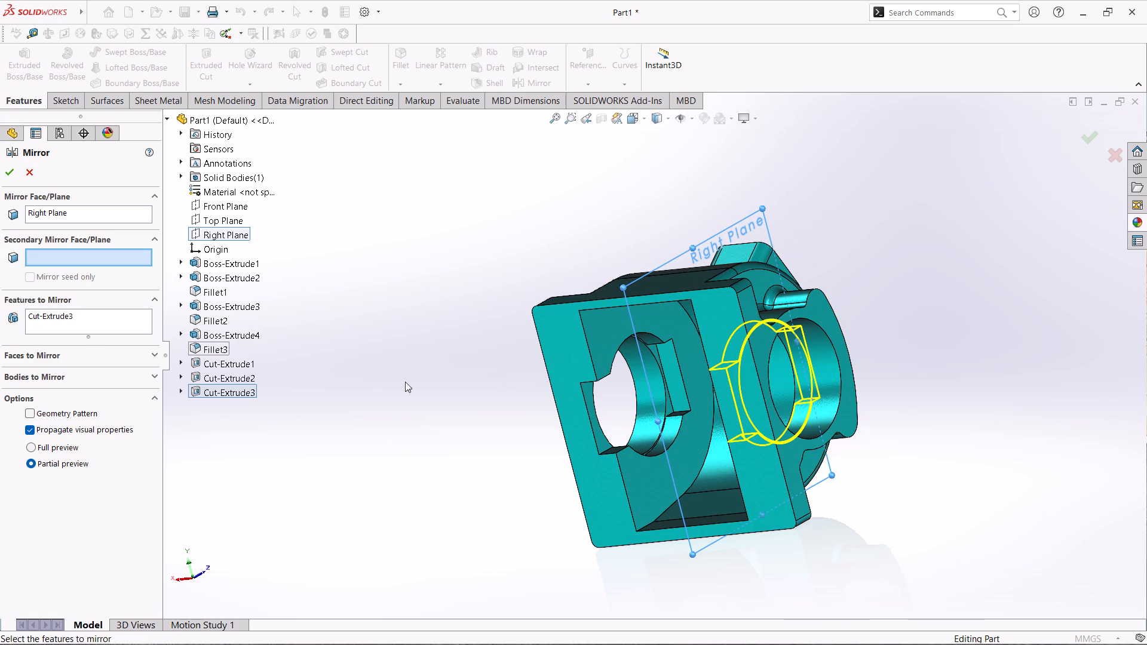
pyautogui.moveTo(351, 400); pyautogui.dragTo(437, 397, button='middle')
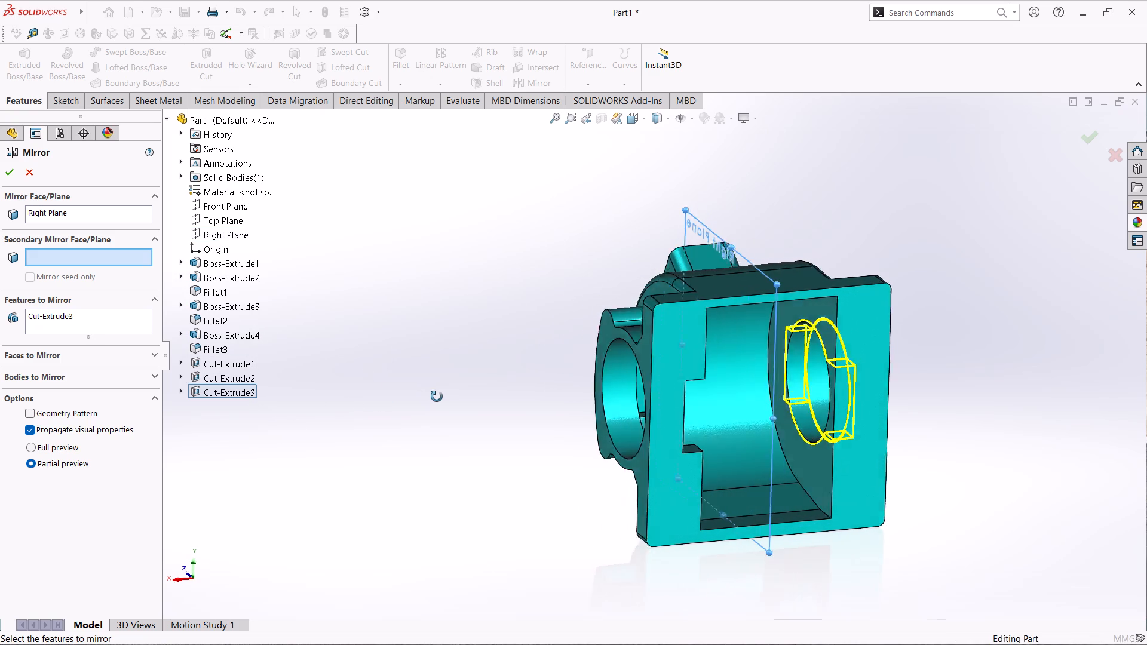
pyautogui.moveTo(437, 397); pyautogui.dragTo(426, 400, button='middle')
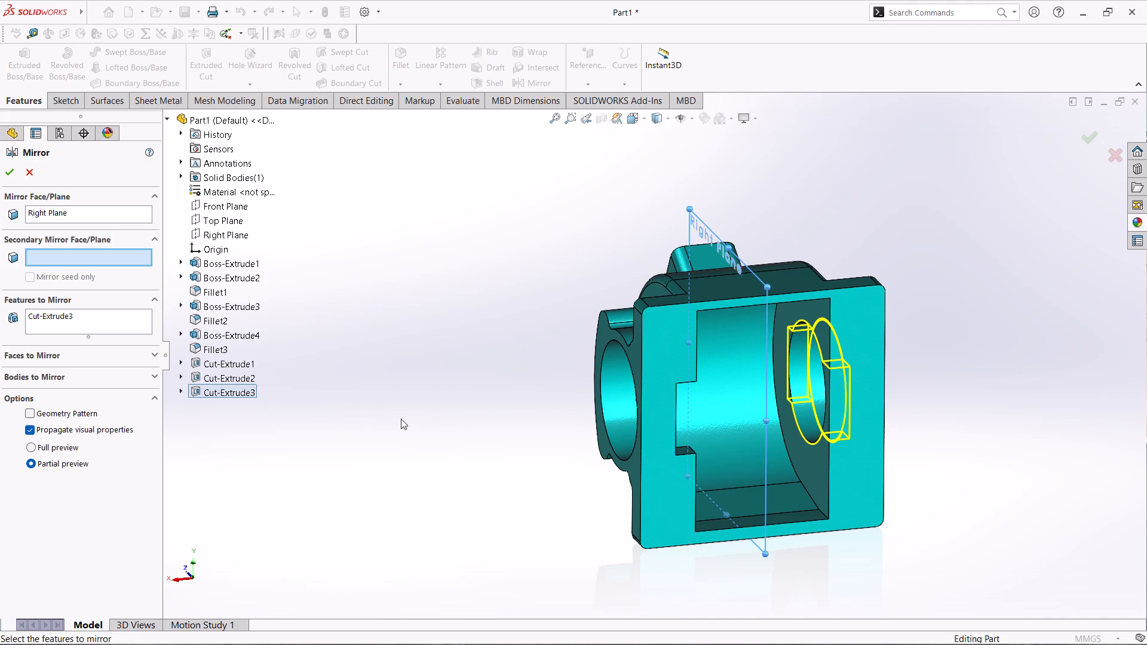
pyautogui.click(6, 169)
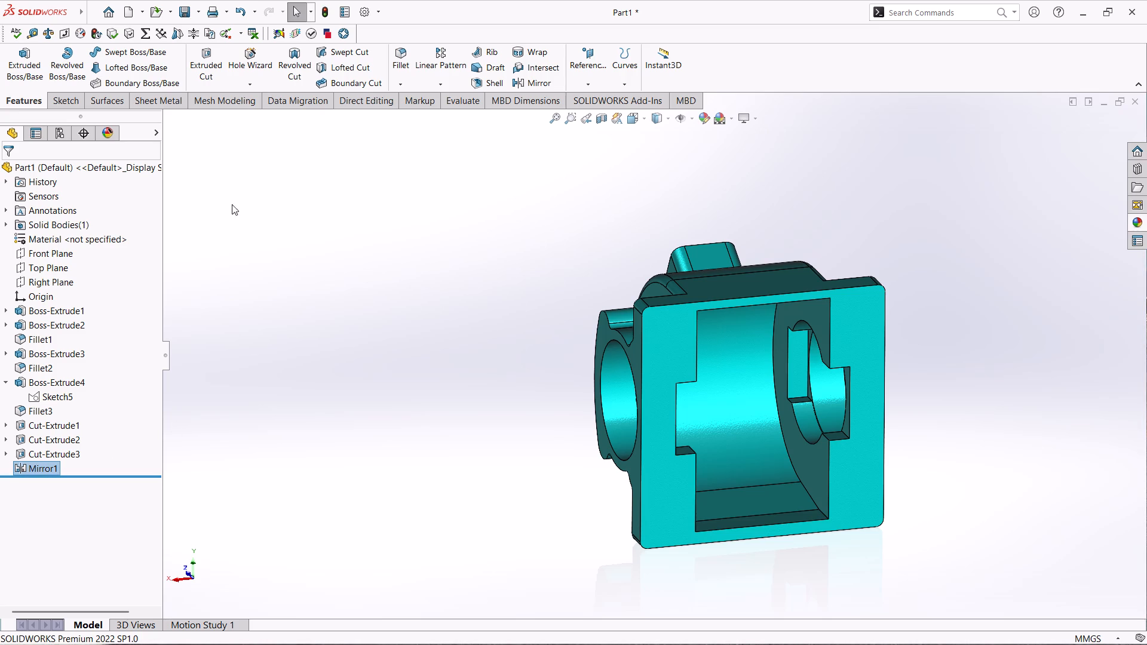
# Translate the mirrored recess 9 mm with Move Face, using the recess's ring-shaped floor face as the direction reference and reversing the direction.
pyautogui.click(375, 103)
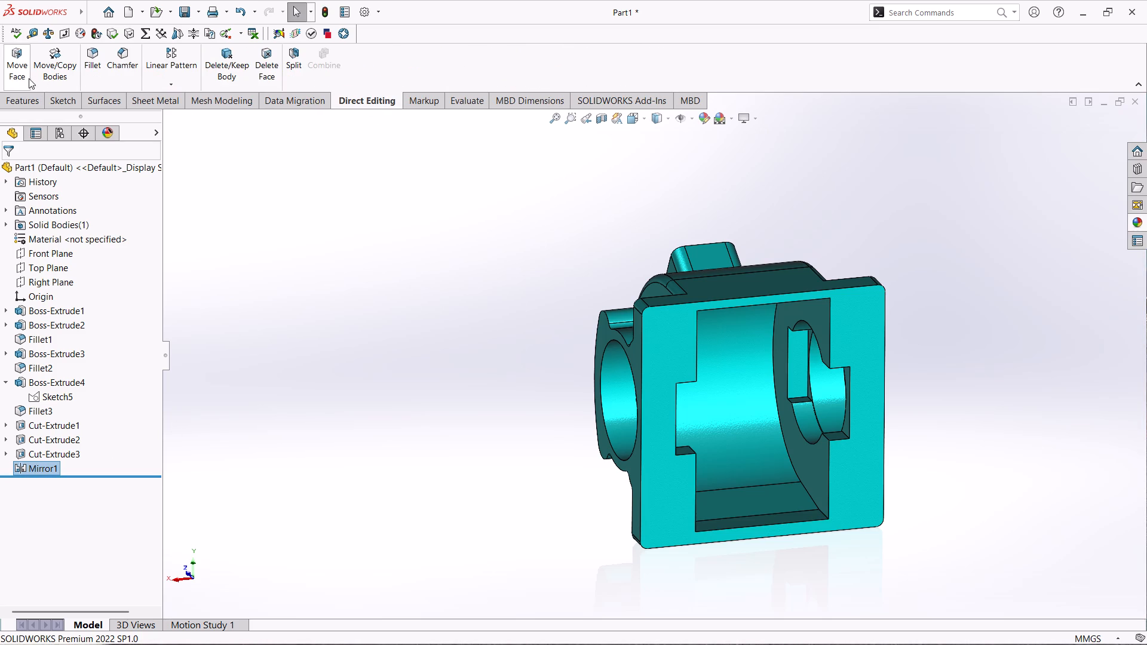
pyautogui.click(26, 78)
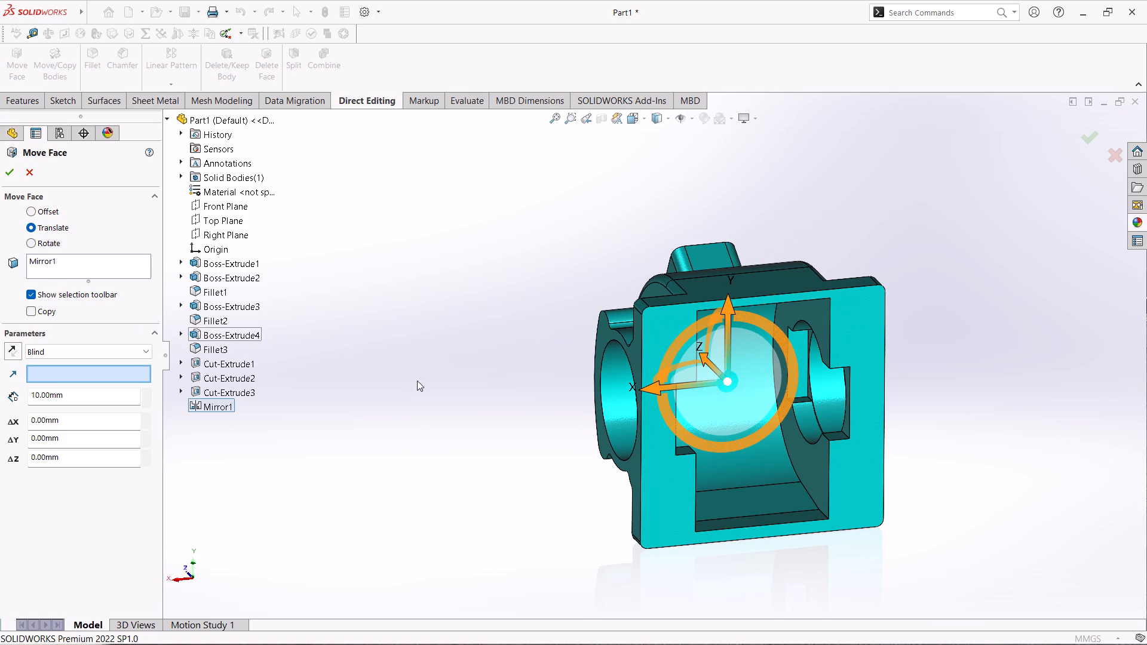
pyautogui.moveTo(406, 405); pyautogui.dragTo(434, 406, button='middle')
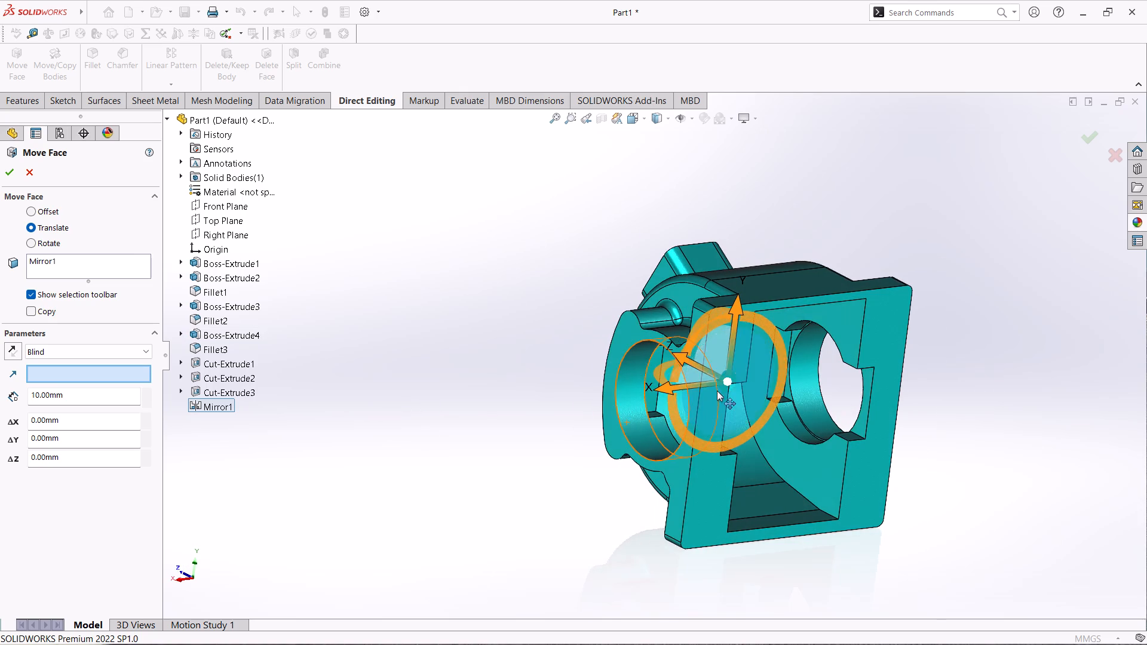
pyautogui.scroll(-7, 718, 390)
pyautogui.click(780, 361)
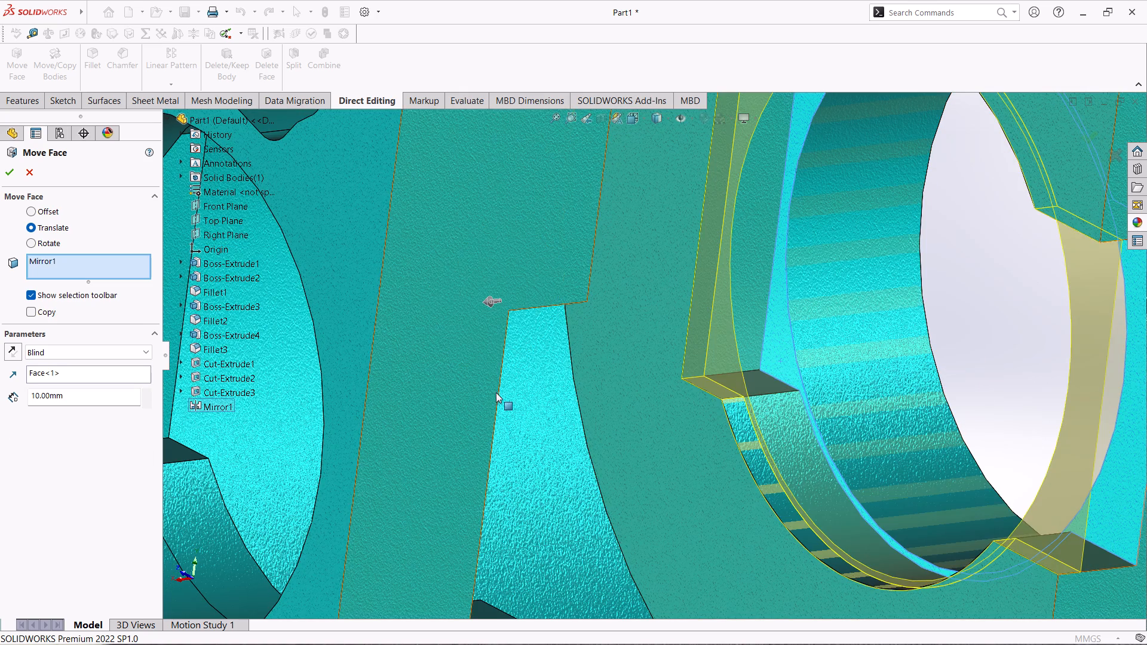
pyautogui.scroll(5, 504, 392)
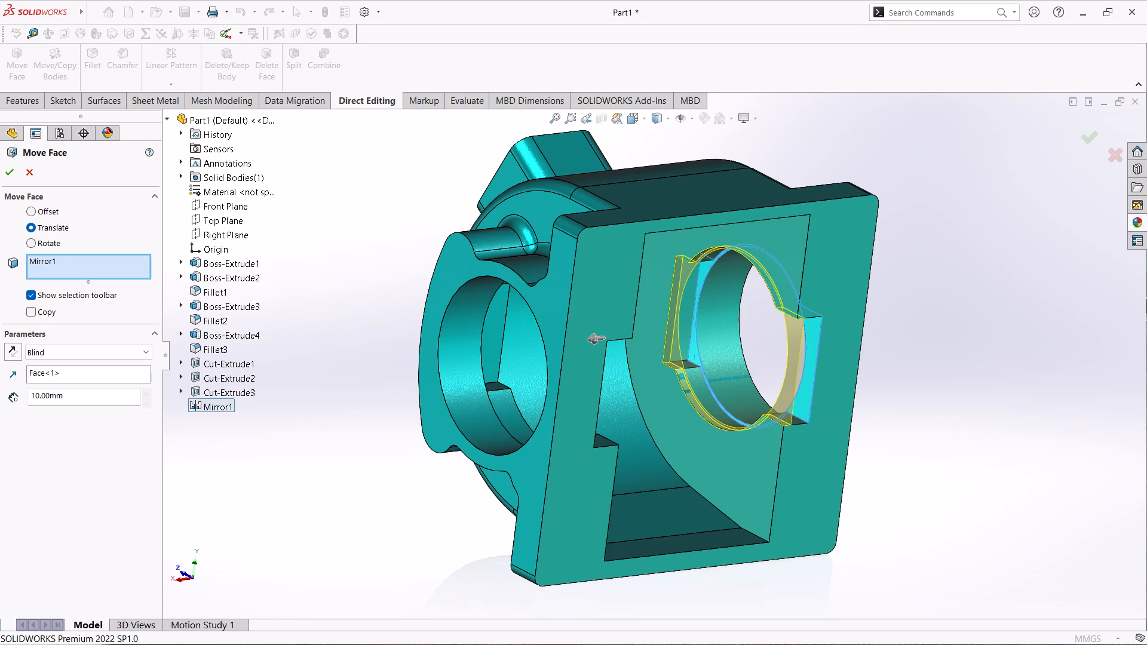
pyautogui.moveTo(72, 394); pyautogui.dragTo(10, 398)
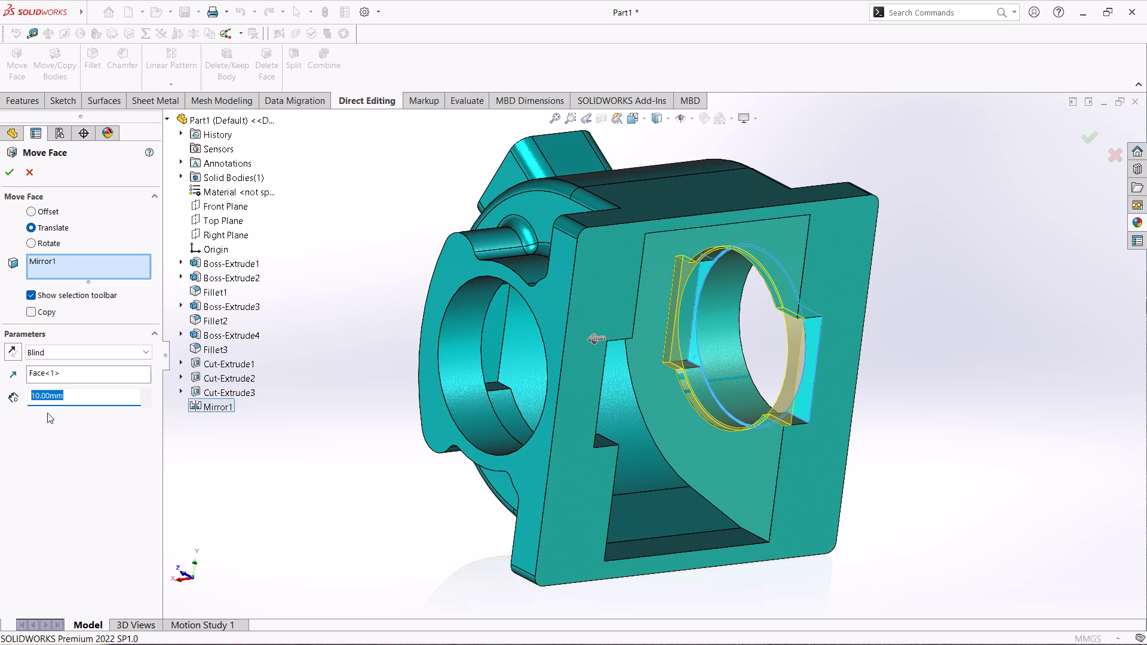
pyautogui.press('9')
pyautogui.press('Return')
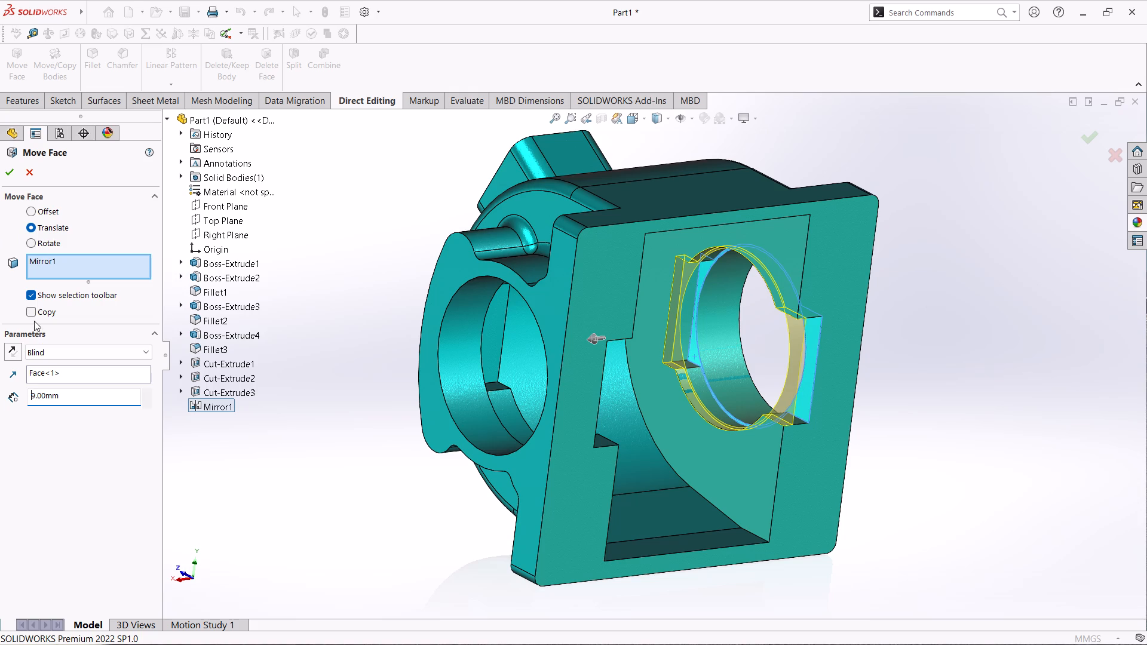
pyautogui.click(11, 353)
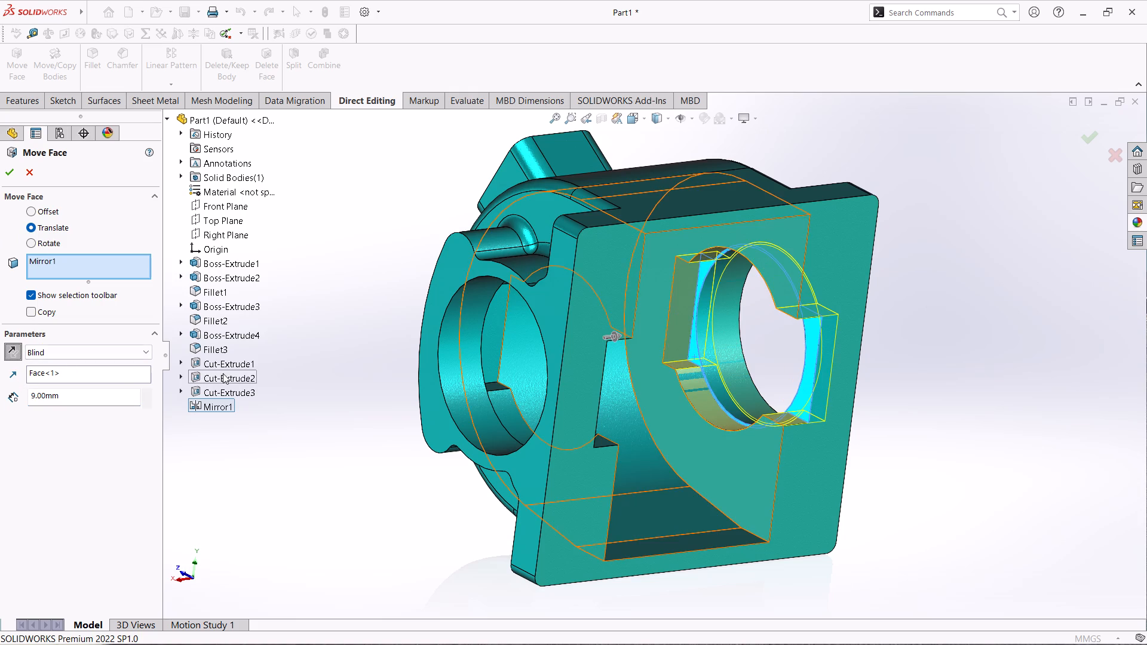
pyautogui.moveTo(261, 373); pyautogui.dragTo(252, 367, button='middle')
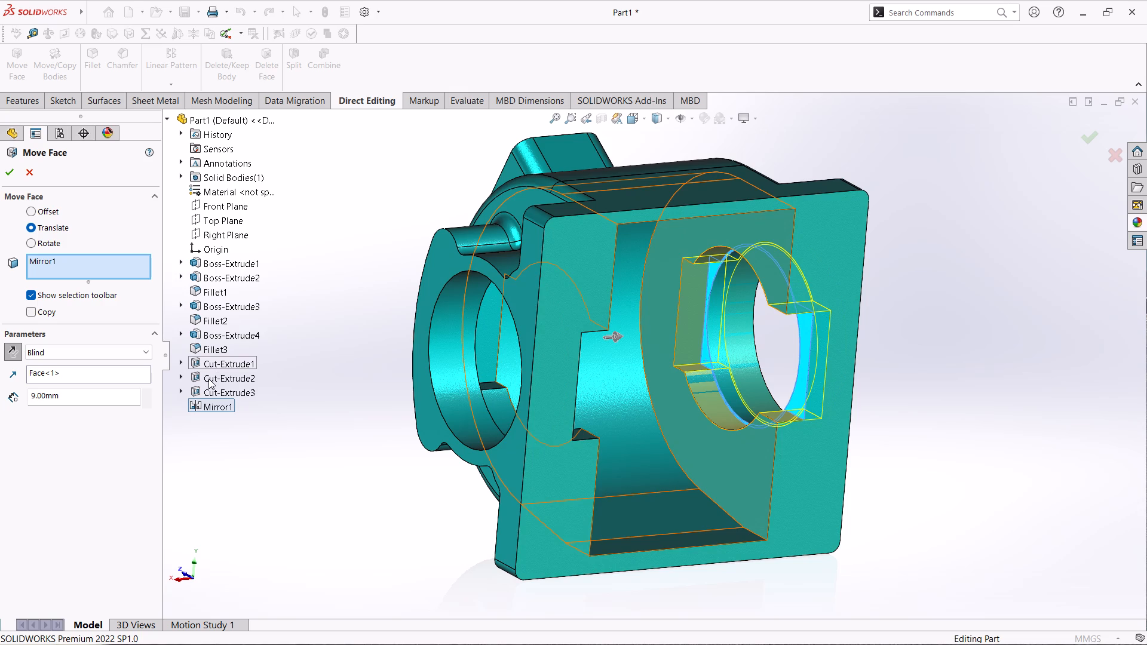
pyautogui.scroll(2, 335, 420)
pyautogui.scroll(-1, 392, 404)
pyautogui.scroll(-1, 513, 376)
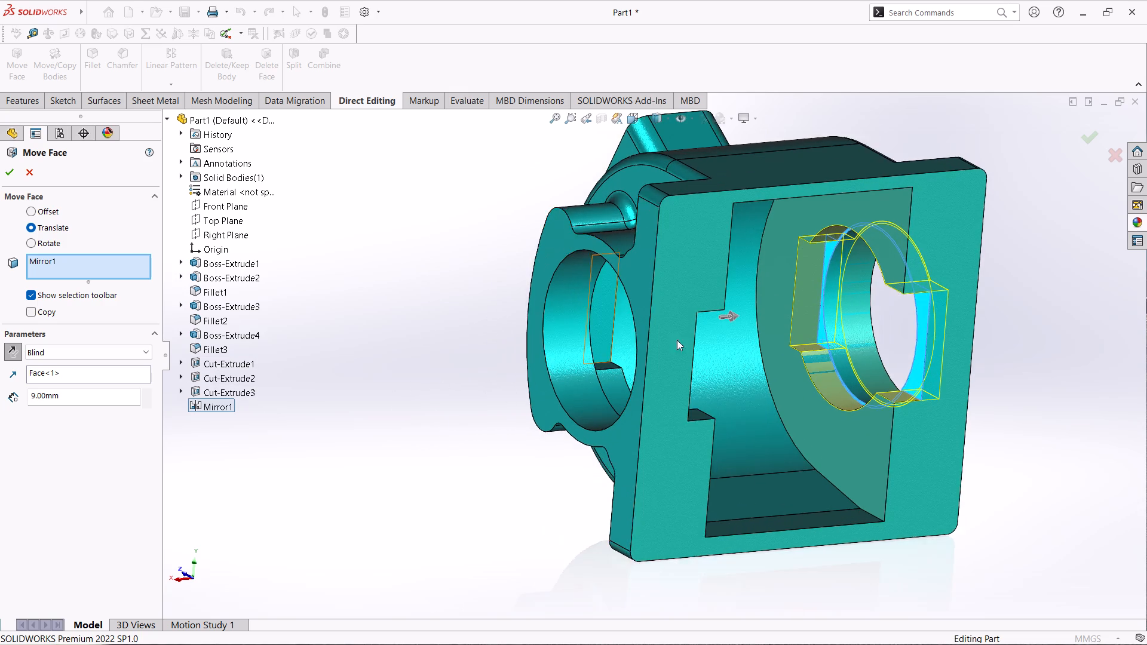
pyautogui.scroll(2, 716, 336)
pyautogui.scroll(-2, 835, 226)
pyautogui.scroll(-1, 656, 277)
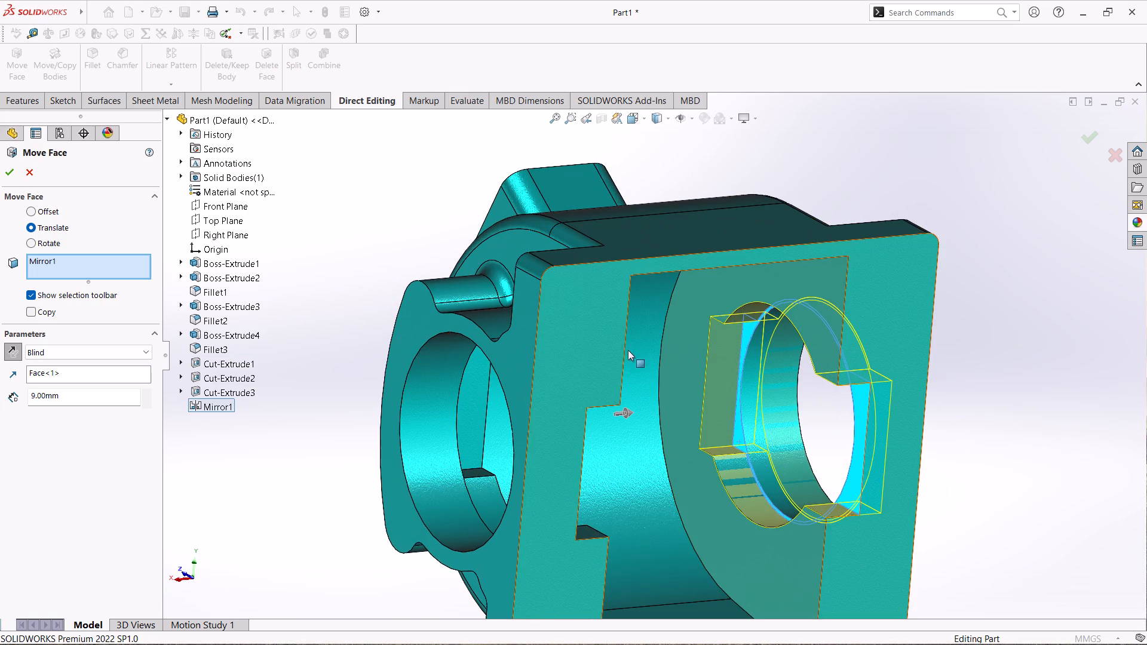
pyautogui.scroll(1, 632, 337)
pyautogui.scroll(1, 582, 343)
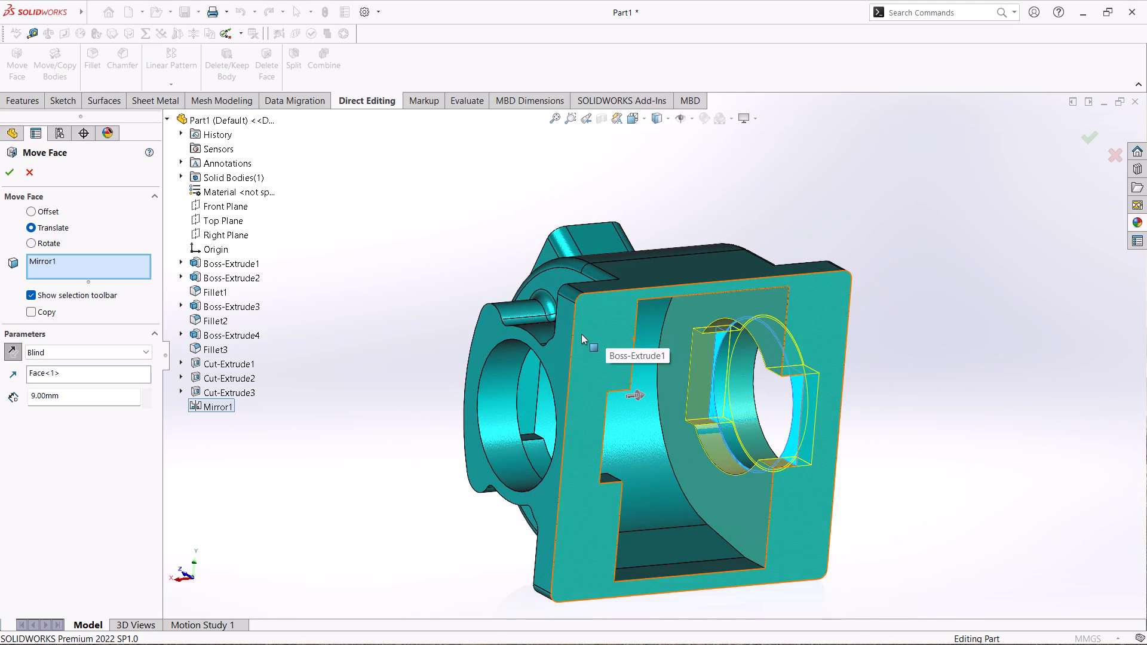
pyautogui.scroll(-1, 605, 392)
pyautogui.scroll(1, 605, 408)
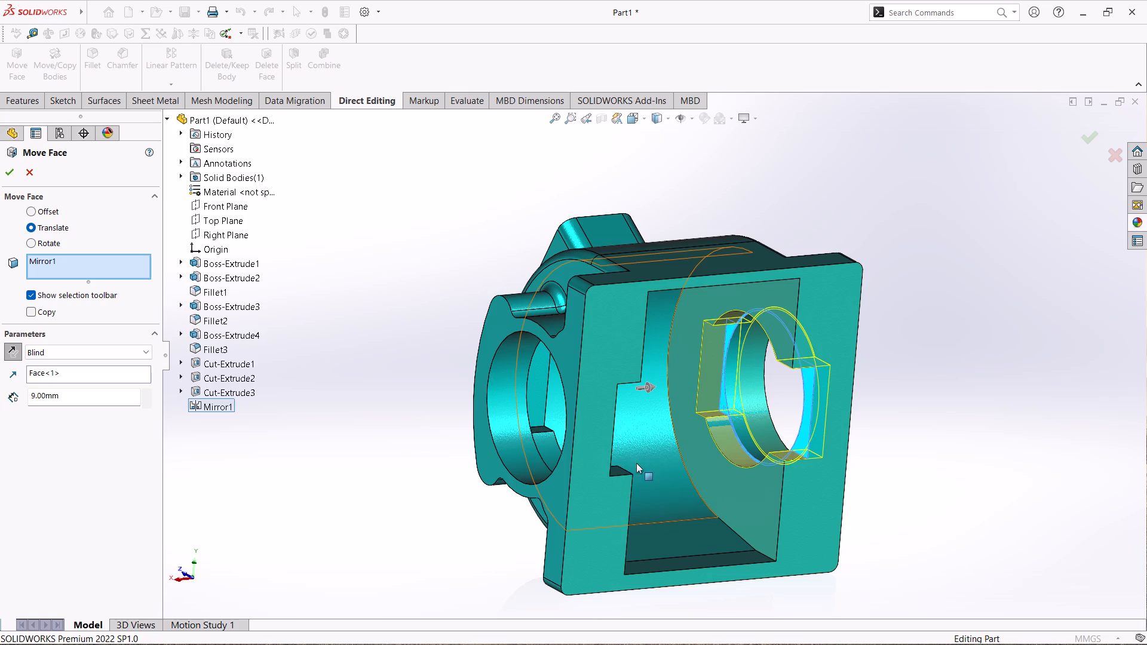
pyautogui.scroll(-2, 625, 472)
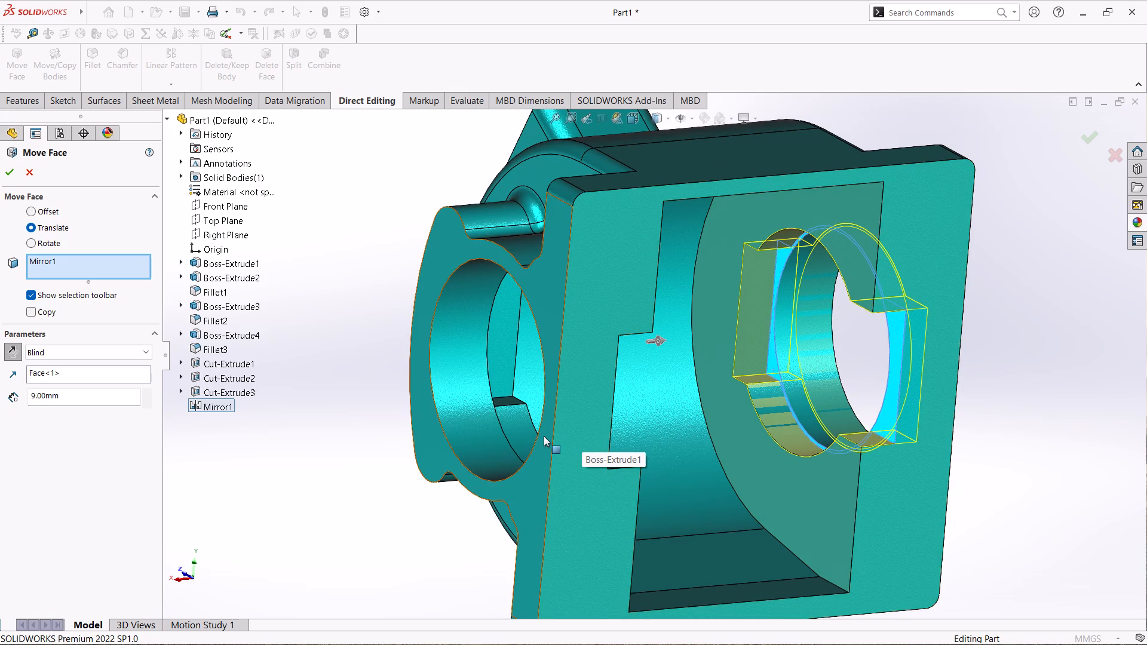
pyautogui.scroll(2, 532, 438)
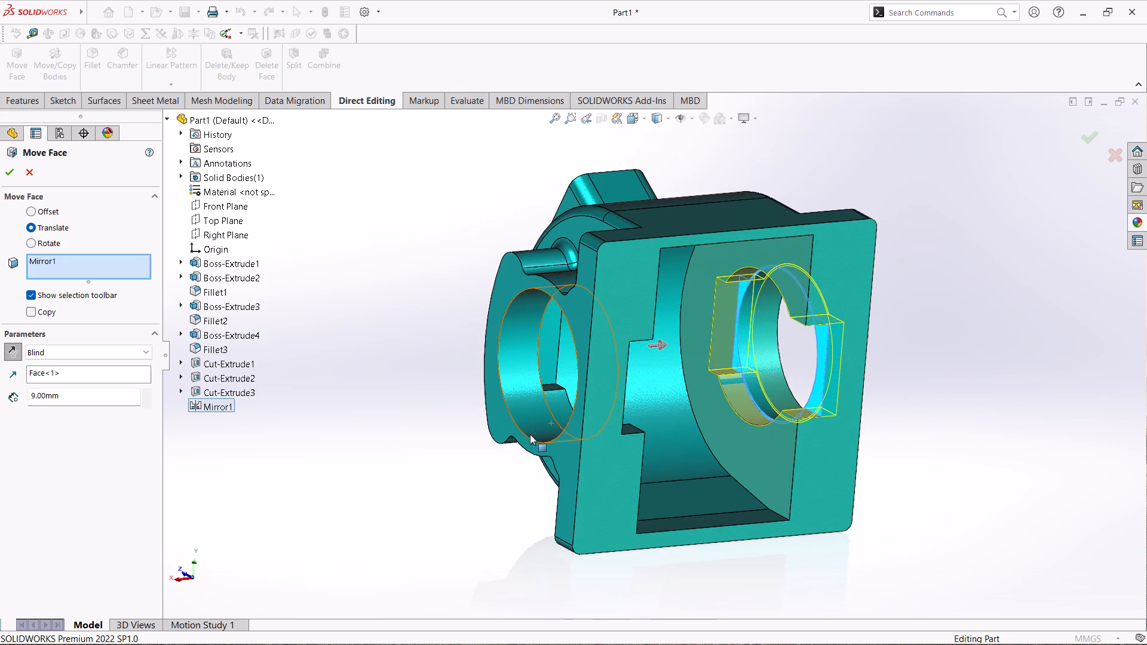
pyautogui.scroll(-3, 528, 435)
pyautogui.scroll(1, 522, 434)
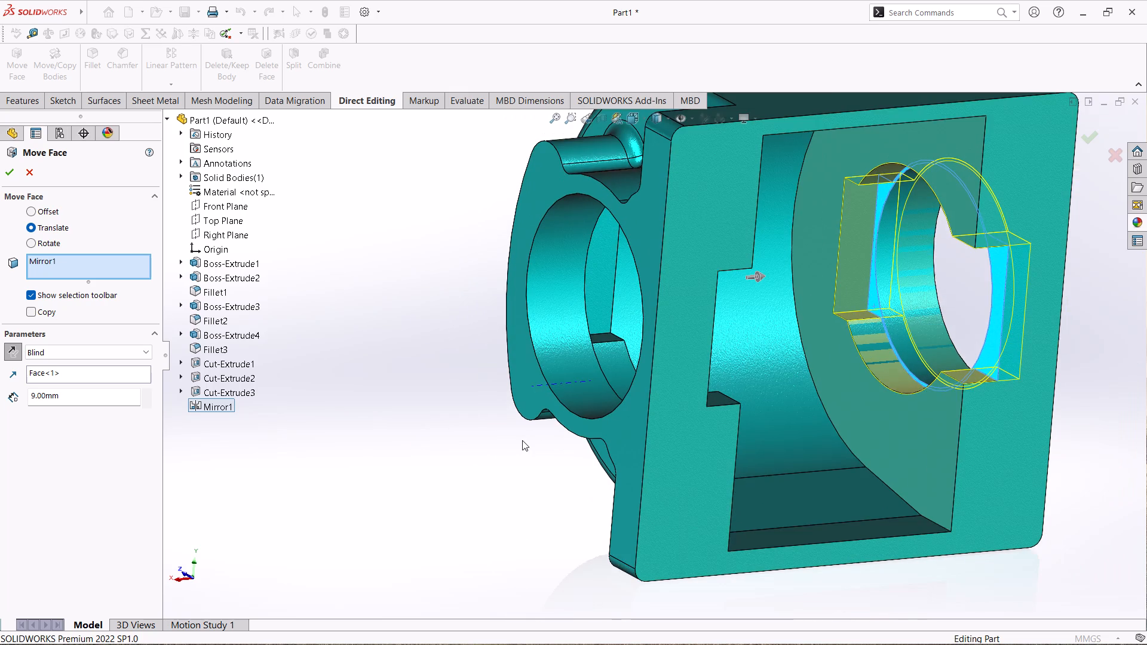
pyautogui.scroll(1, 522, 442)
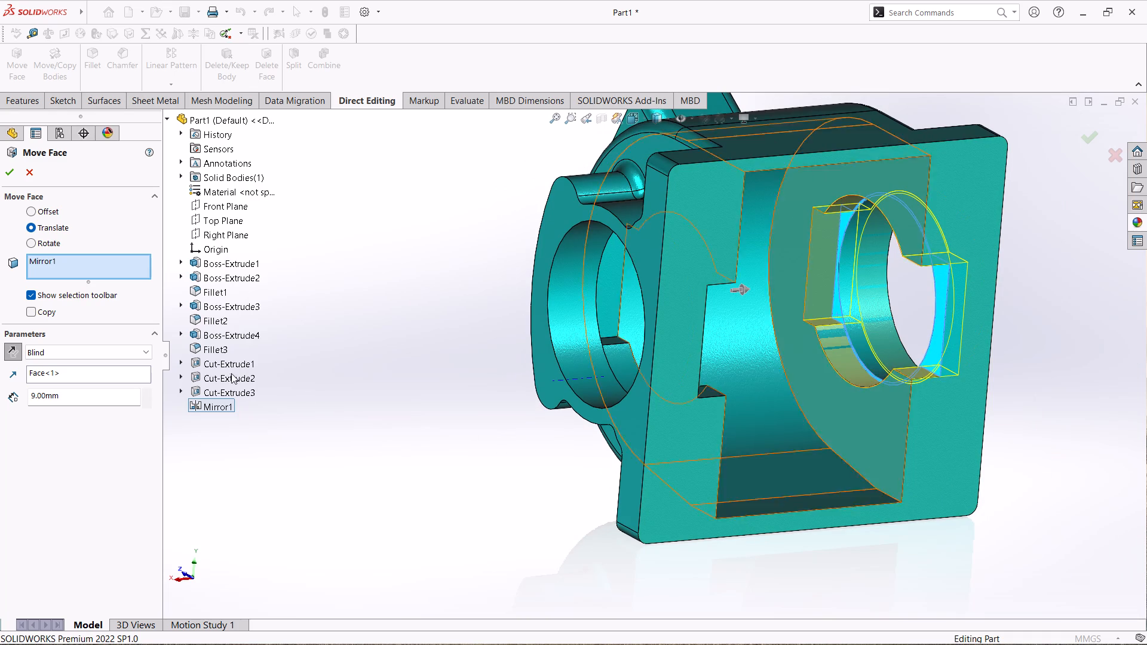
pyautogui.click(7, 179)
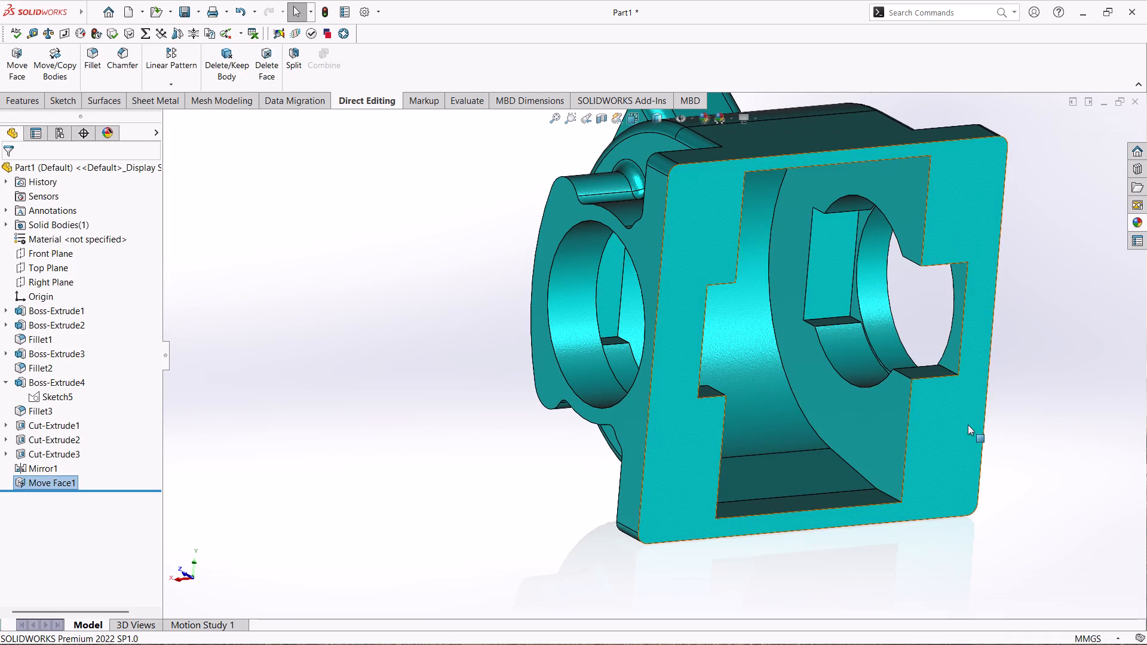
# Examine the moved recess, its floor face and the surrounding cavity wall around the bore.
pyautogui.moveTo(1052, 401); pyautogui.dragTo(1062, 392, button='middle')
pyautogui.scroll(-6, 713, 235)
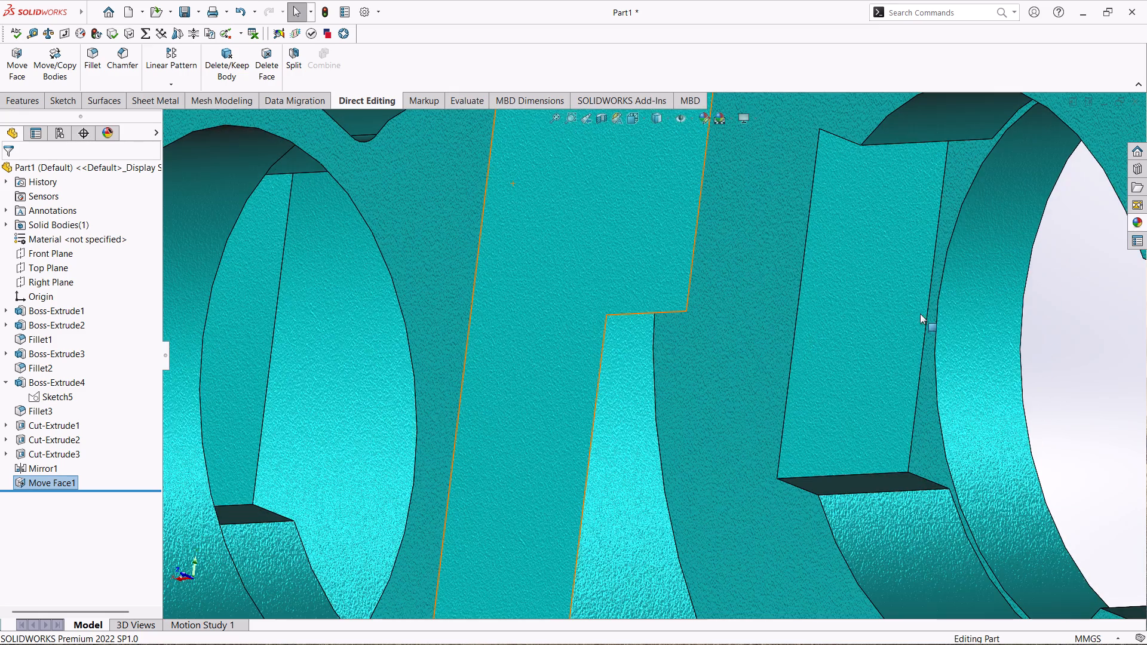
pyautogui.scroll(6, 931, 303)
pyautogui.scroll(1, 864, 339)
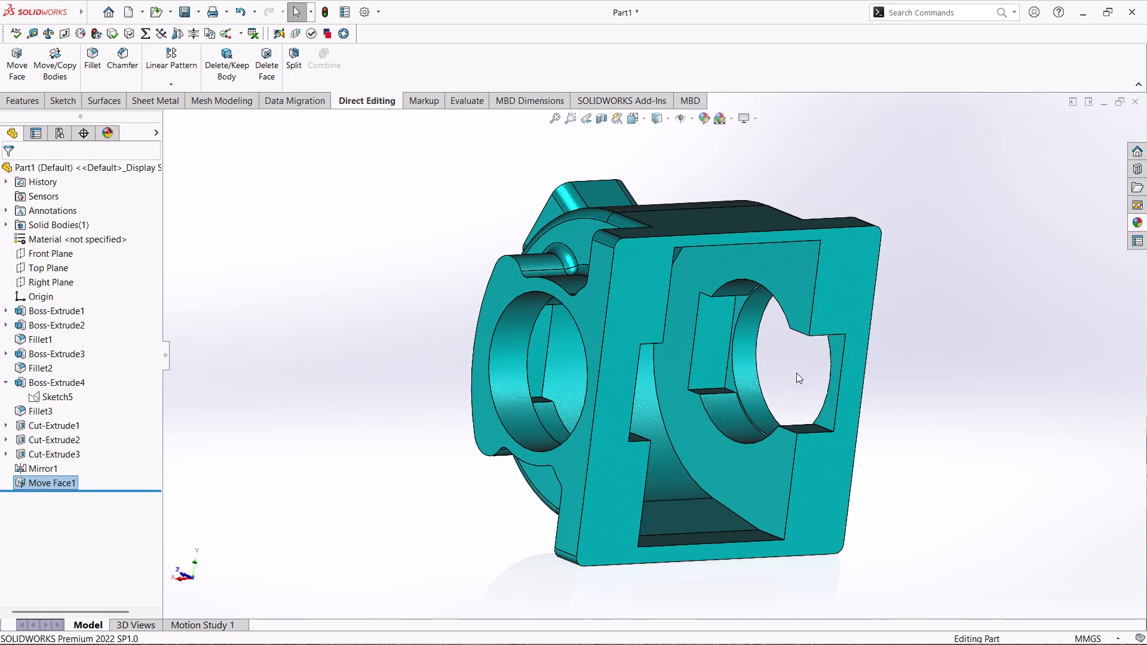
pyautogui.scroll(-4, 740, 344)
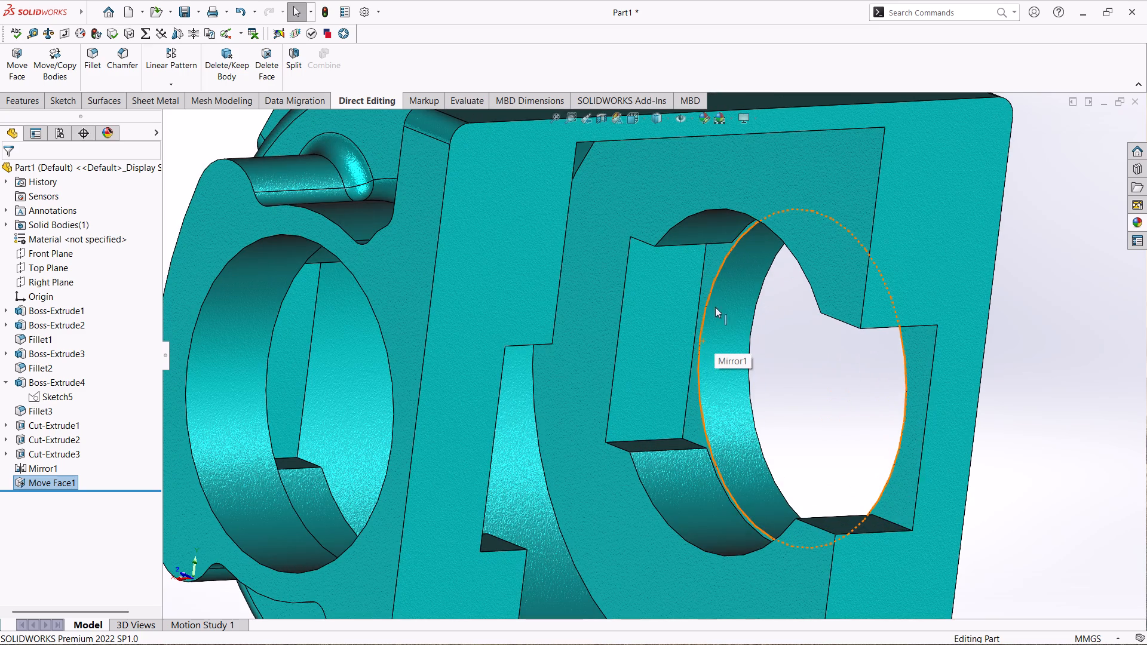
pyautogui.keyDown('ctrl'); pyautogui.click(709, 268); pyautogui.keyUp('ctrl')
pyautogui.keyDown('ctrl'); pyautogui.click(594, 311); pyautogui.keyUp('ctrl')
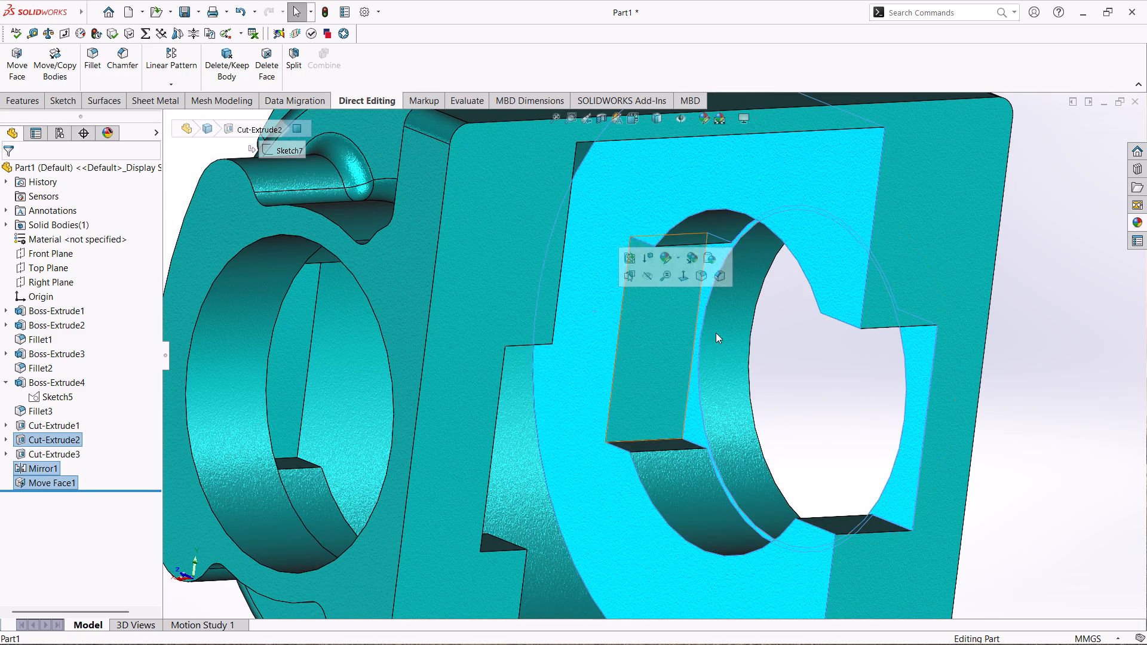
pyautogui.scroll(3, 909, 419)
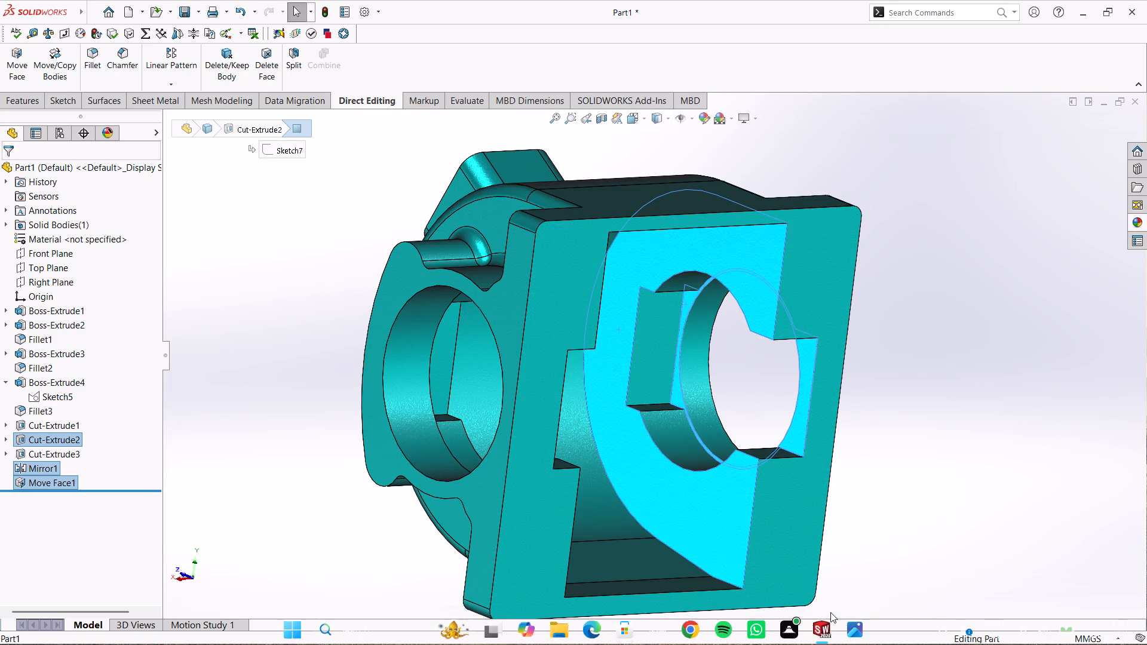
pyautogui.click(915, 385)
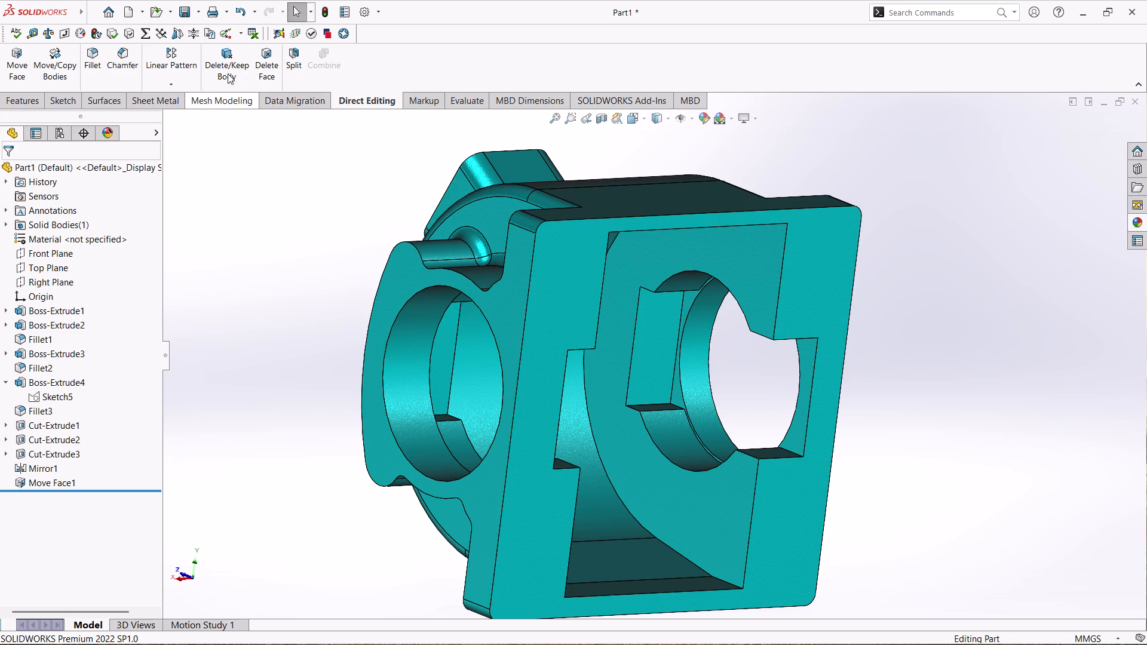
# Fillet the two curved edges where the cavity's round wall meets its side walls with a 5 mm symmetric radius.
pyautogui.click(26, 109)
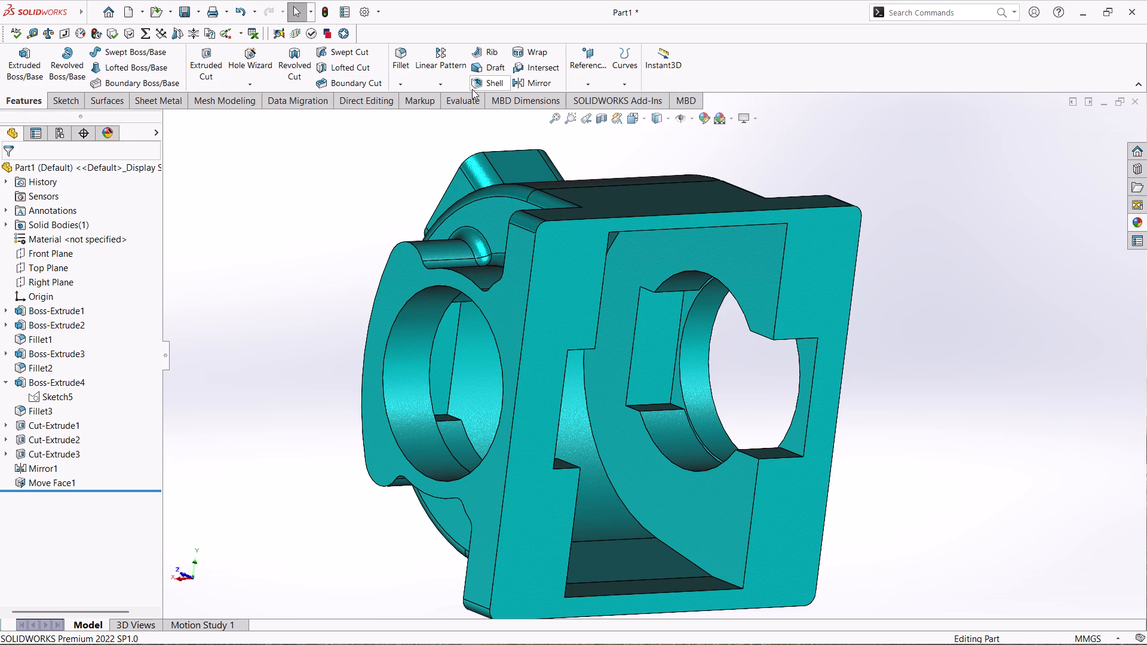
pyautogui.click(406, 73)
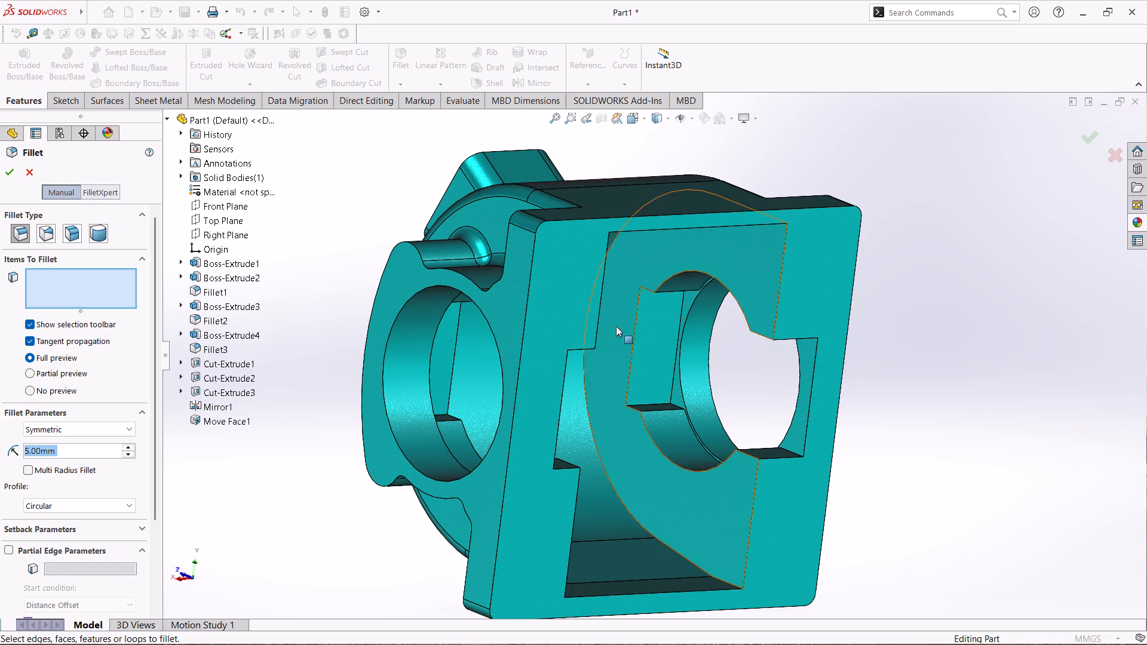
pyautogui.moveTo(1146, 434); pyautogui.dragTo(1079, 455, button='middle')
pyautogui.scroll(-1, 1045, 437)
pyautogui.moveTo(1039, 437); pyautogui.dragTo(987, 449, button='middle')
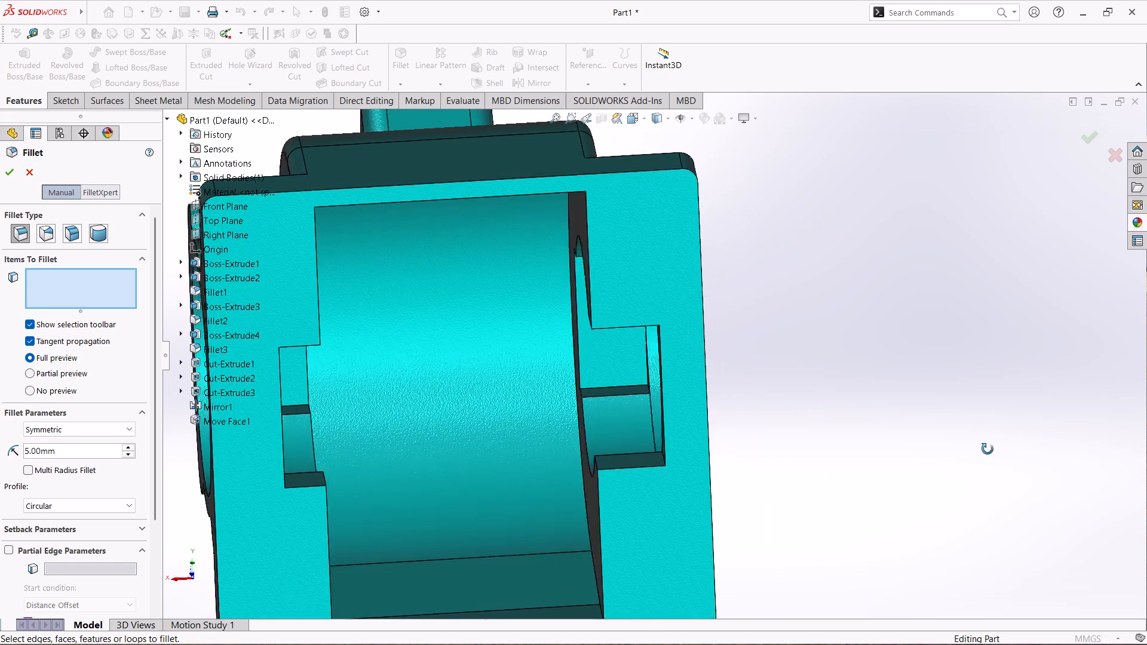
pyautogui.moveTo(987, 449); pyautogui.dragTo(986, 448, button='middle')
pyautogui.moveTo(982, 443); pyautogui.dragTo(1005, 431, button='middle')
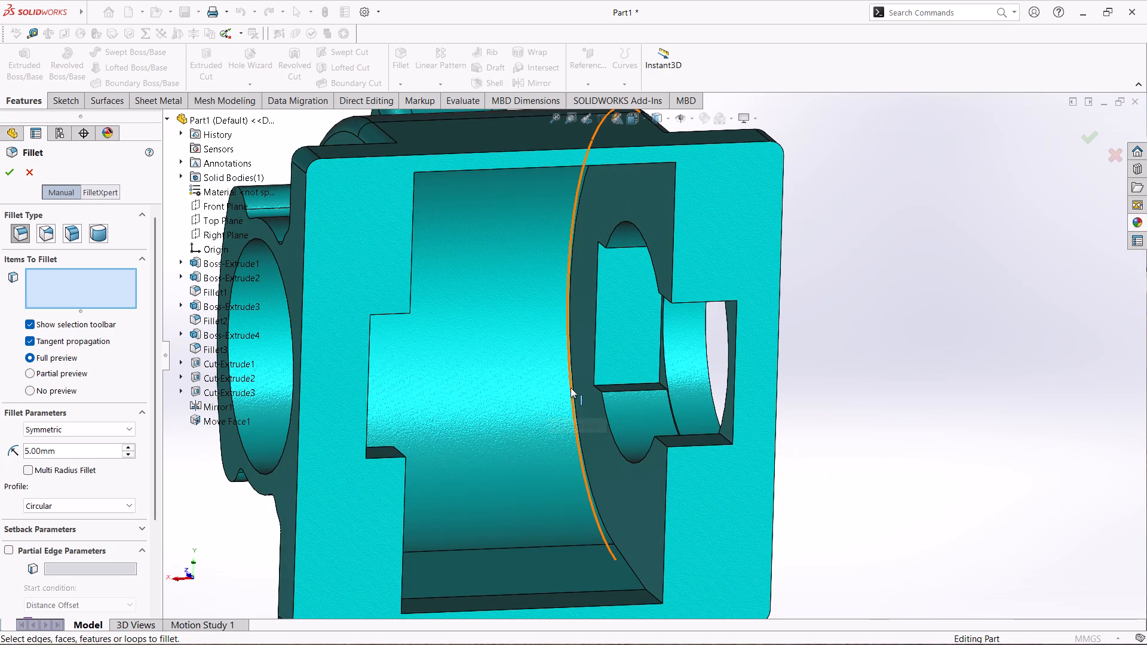
pyautogui.click(571, 388)
pyautogui.click(571, 388)
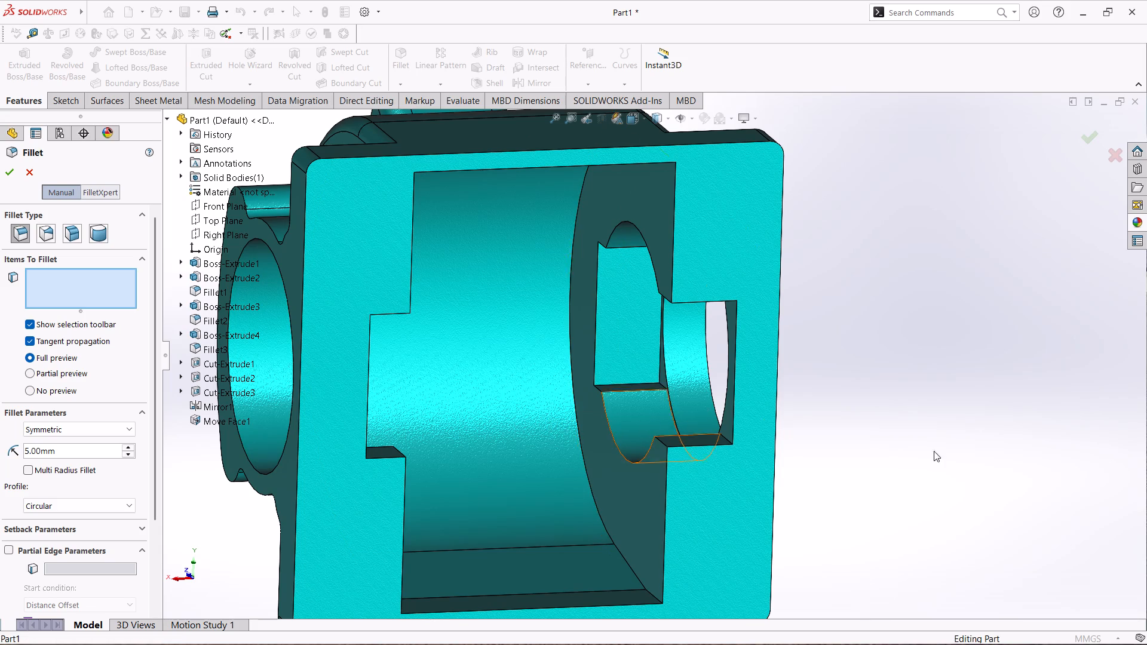
pyautogui.click(576, 423)
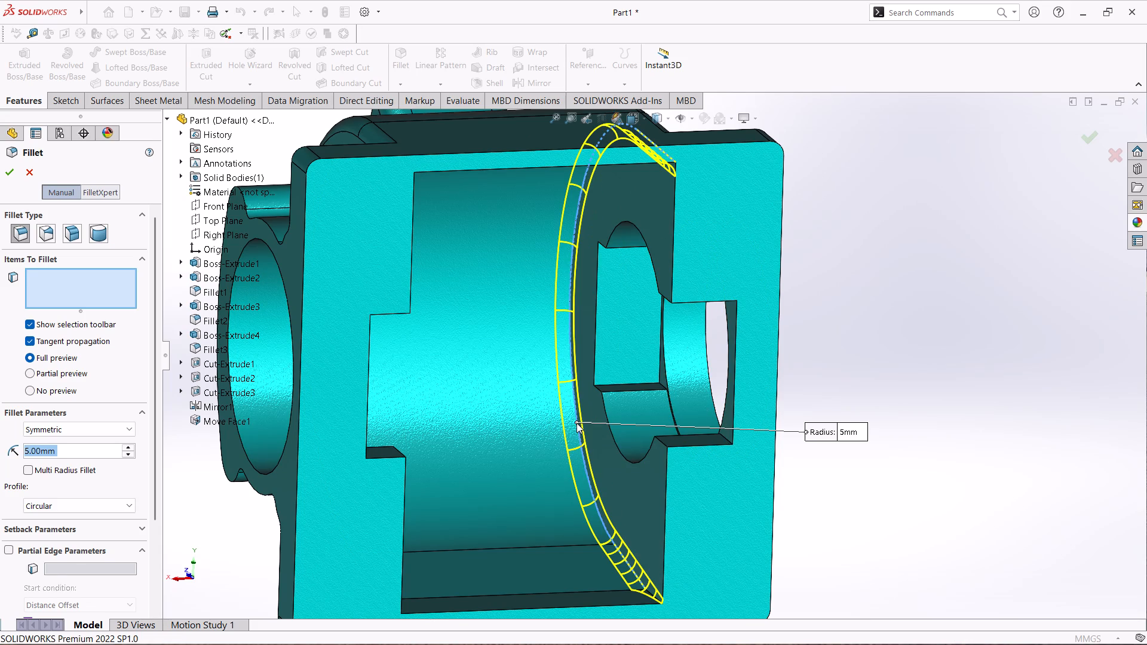
pyautogui.moveTo(959, 398); pyautogui.dragTo(884, 430, button='middle')
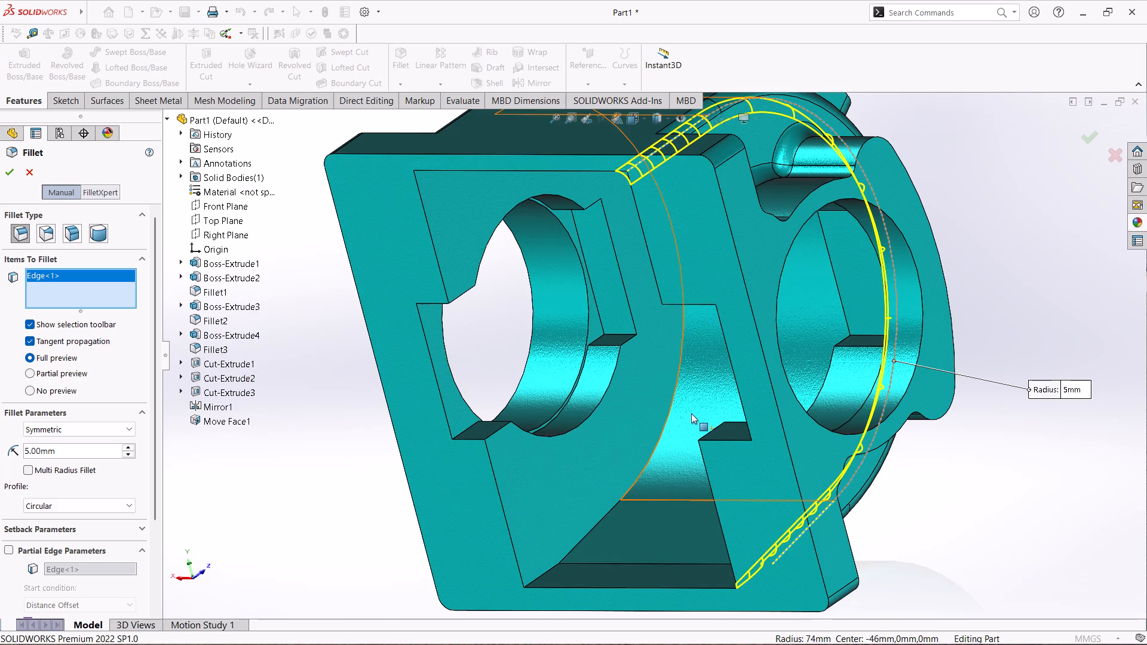
pyautogui.click(668, 411)
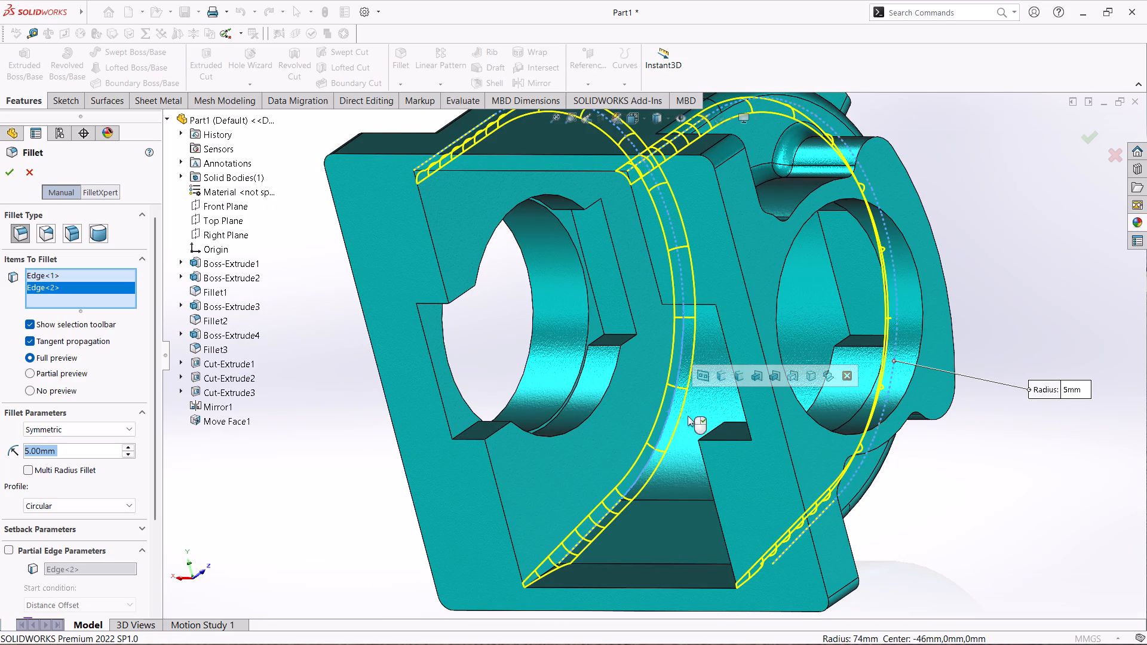
pyautogui.scroll(1, 1058, 458)
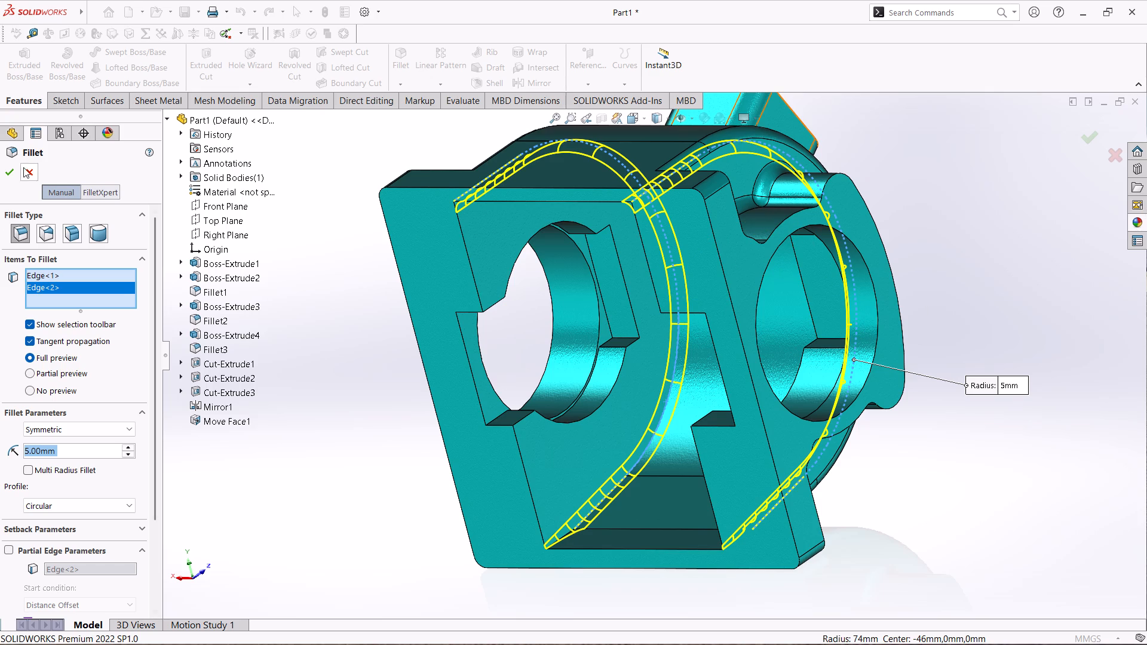
pyautogui.click(0, 172)
pyautogui.click(6, 172)
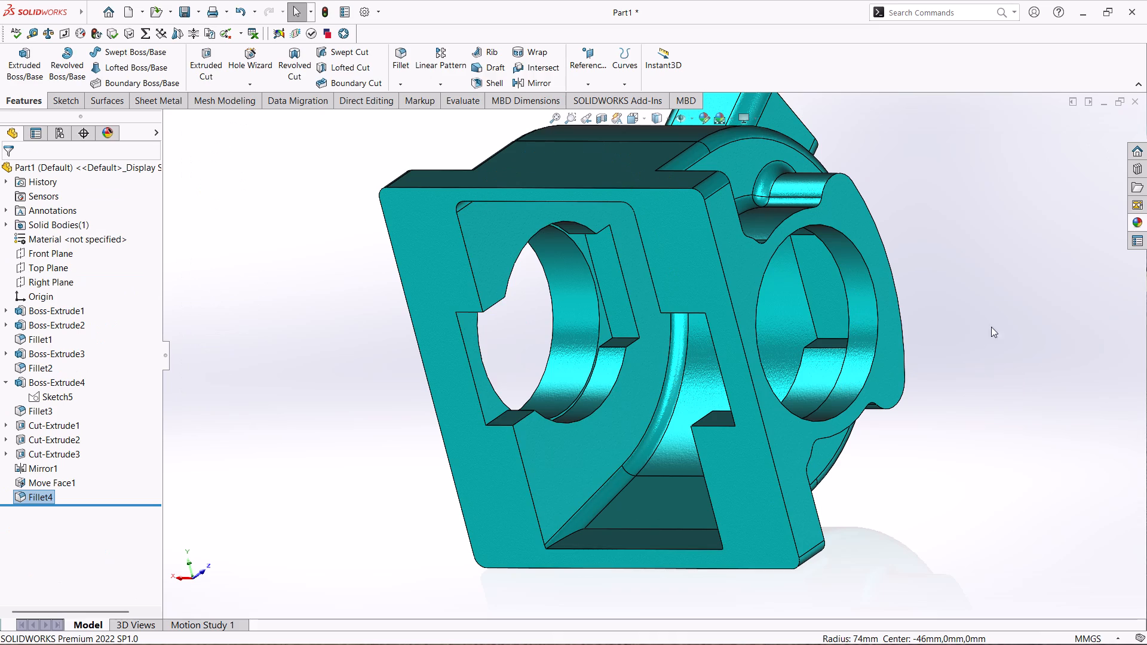
# Examine the filleted cavity edges, the housing's rounded exterior and the raised rounded-square boss from several angles.
pyautogui.moveTo(885, 425); pyautogui.dragTo(903, 443, button='middle')
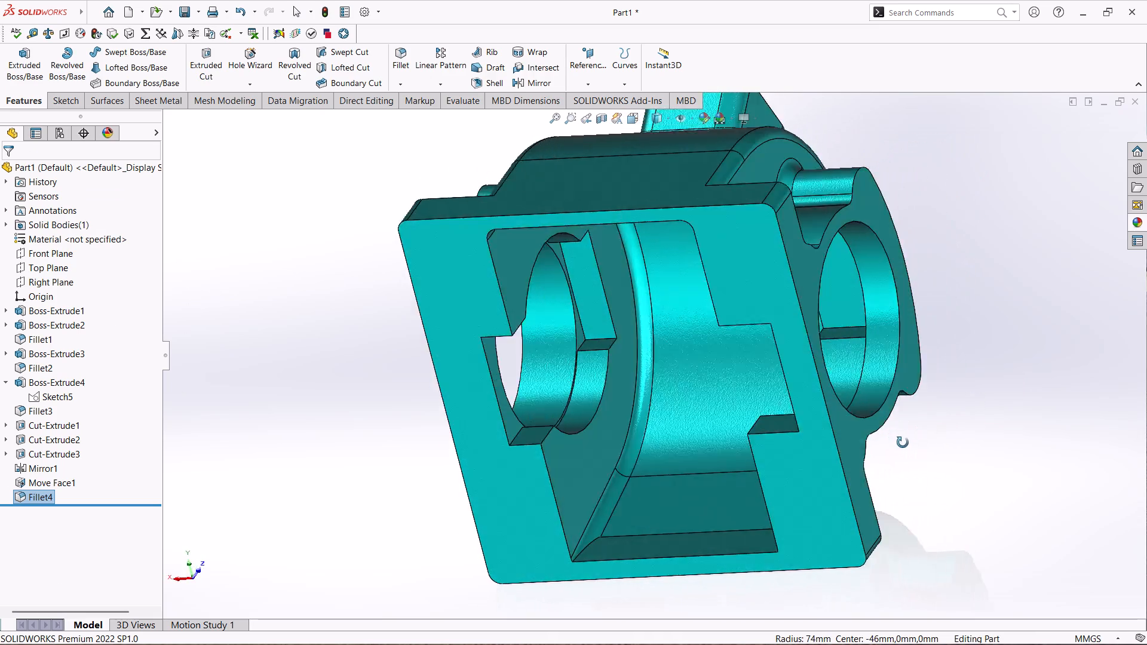
pyautogui.moveTo(903, 443); pyautogui.dragTo(889, 453, button='middle')
pyautogui.moveTo(1000, 261); pyautogui.dragTo(995, 441, button='middle')
pyautogui.moveTo(952, 235); pyautogui.dragTo(867, 353, button='middle')
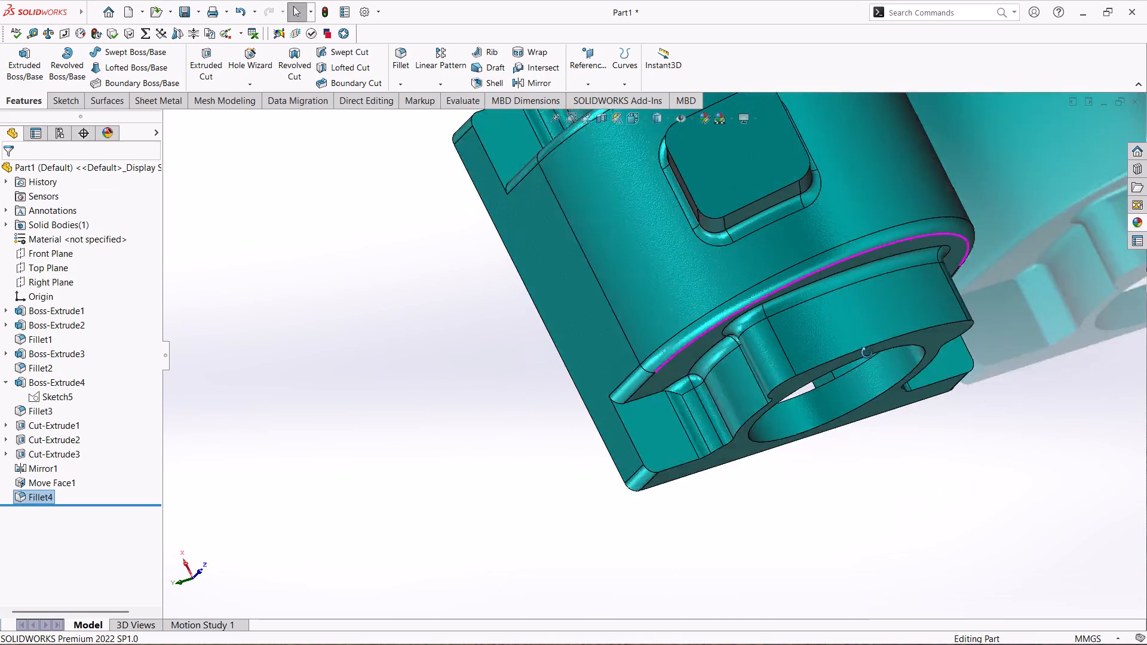
pyautogui.moveTo(867, 353); pyautogui.dragTo(855, 370, button='middle')
pyautogui.scroll(2, 1020, 245)
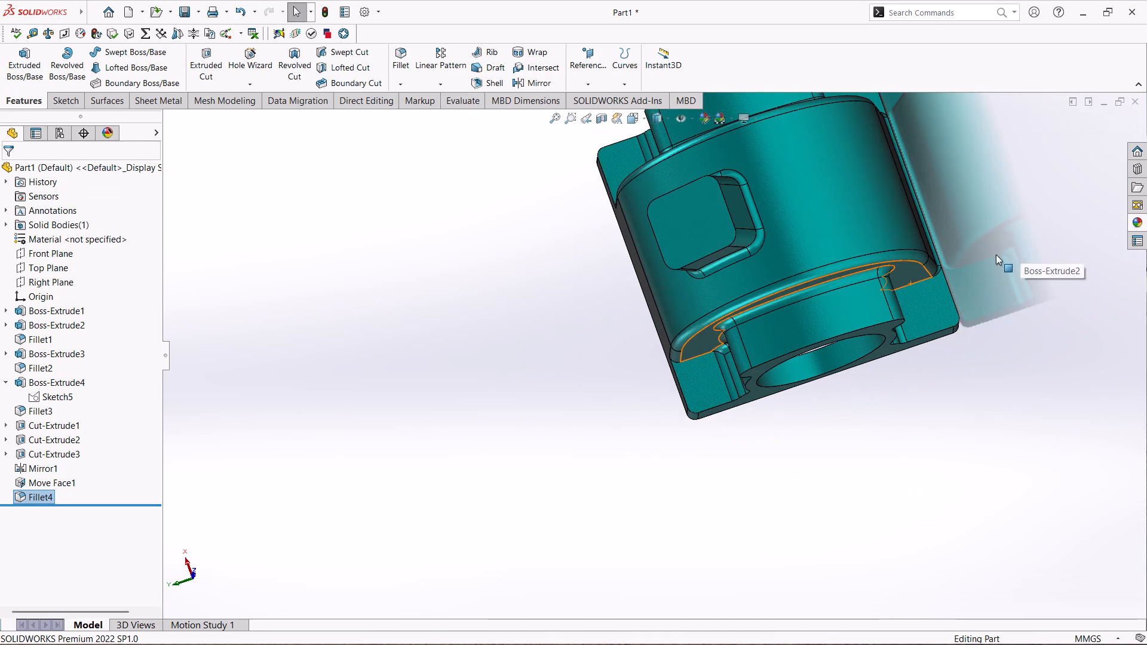
pyautogui.scroll(2, 980, 250)
pyautogui.moveTo(864, 231); pyautogui.dragTo(855, 239, button='middle')
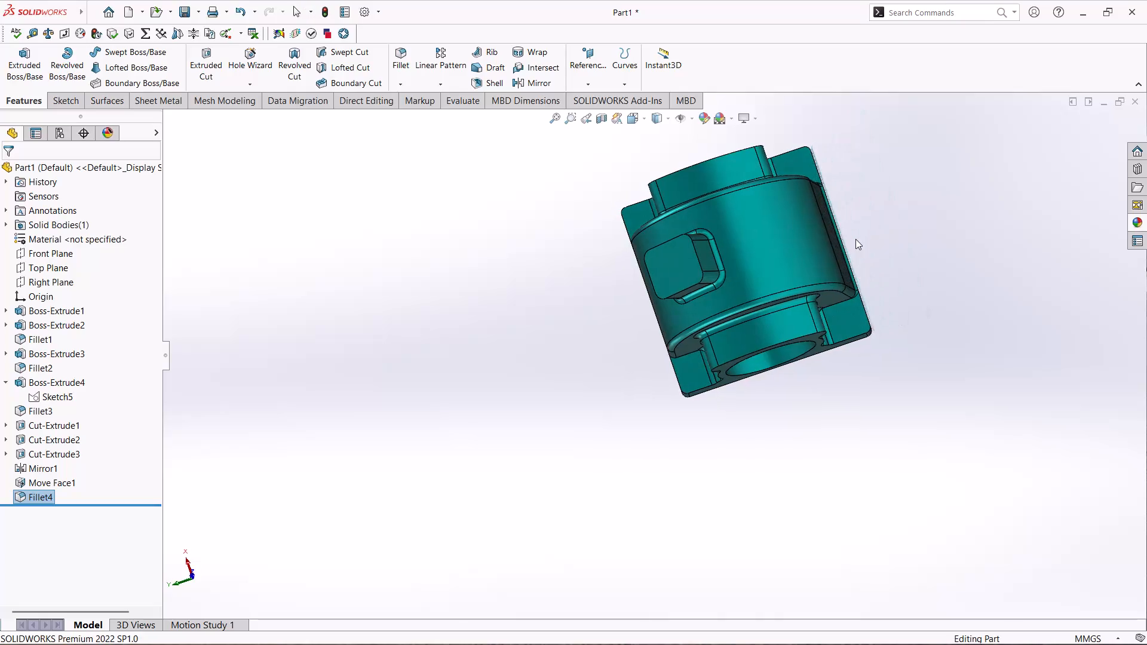
pyautogui.moveTo(855, 239); pyautogui.dragTo(856, 239, button='middle')
pyautogui.scroll(-4, 852, 234)
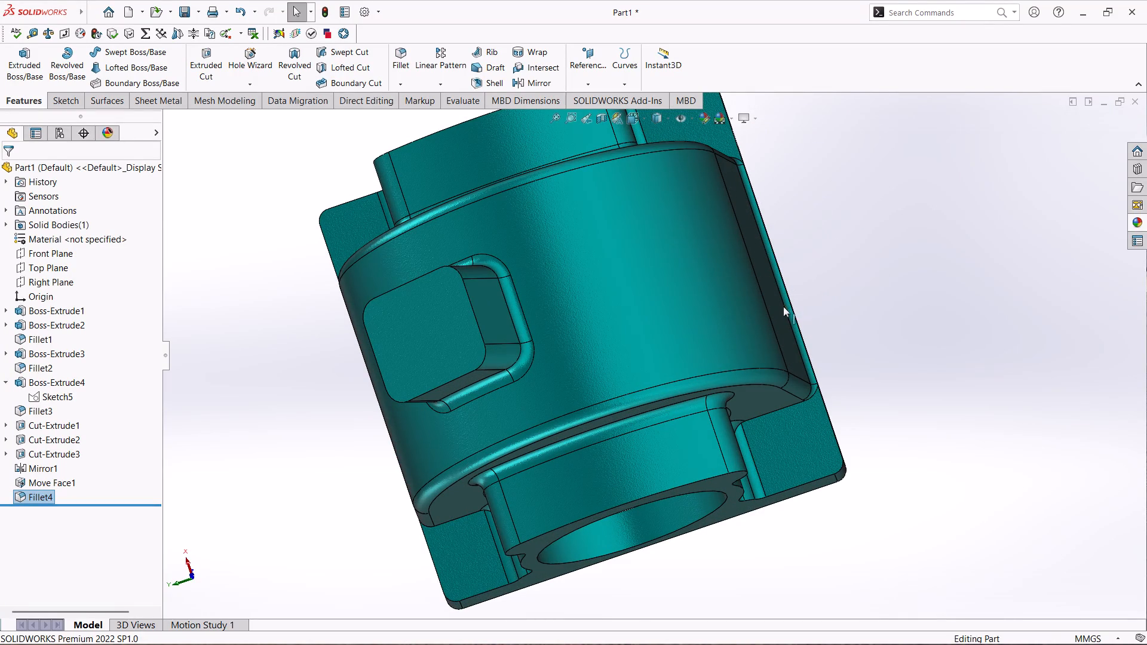
pyautogui.scroll(1, 775, 321)
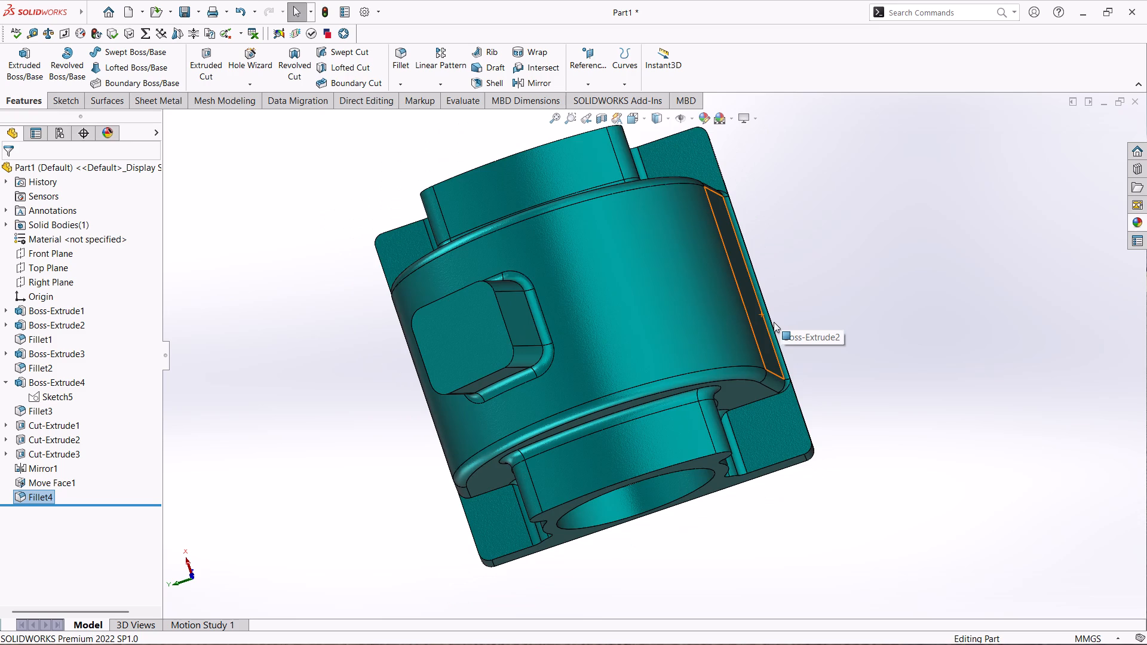
pyautogui.scroll(1, 774, 322)
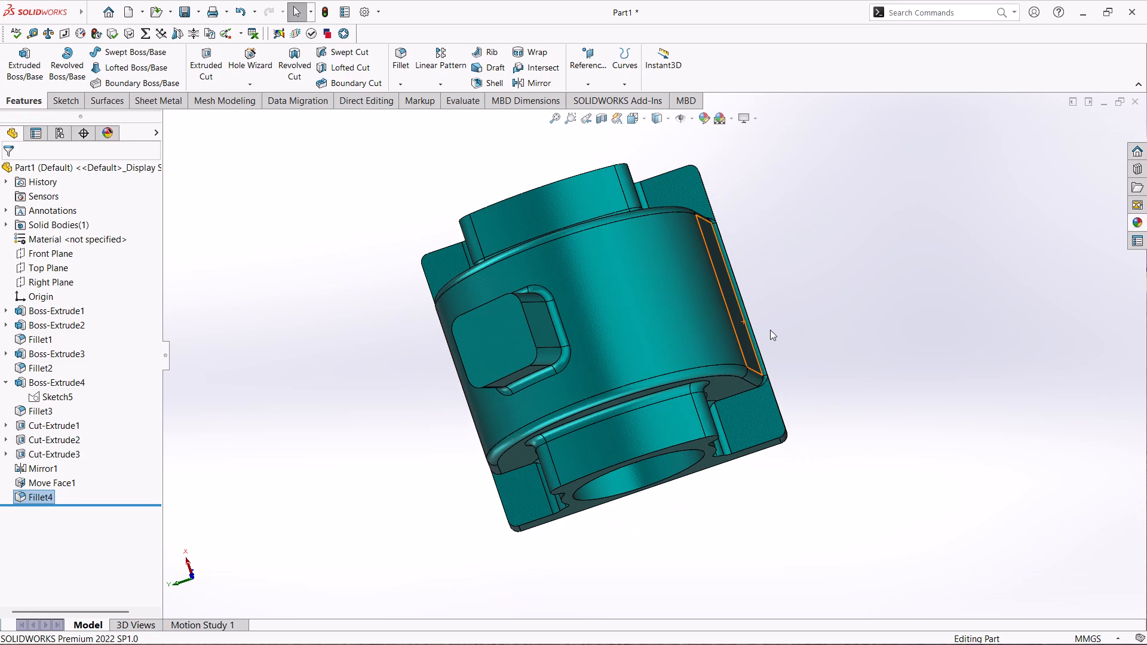
pyautogui.scroll(2, 771, 334)
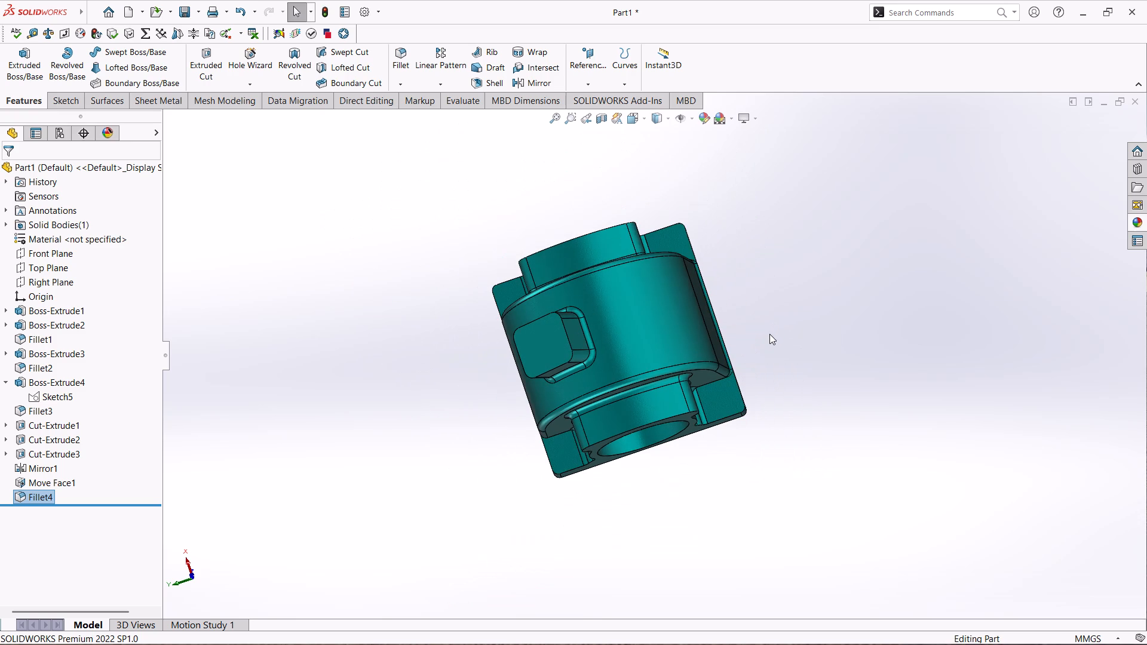
pyautogui.scroll(1, 769, 334)
pyautogui.scroll(-2, 756, 327)
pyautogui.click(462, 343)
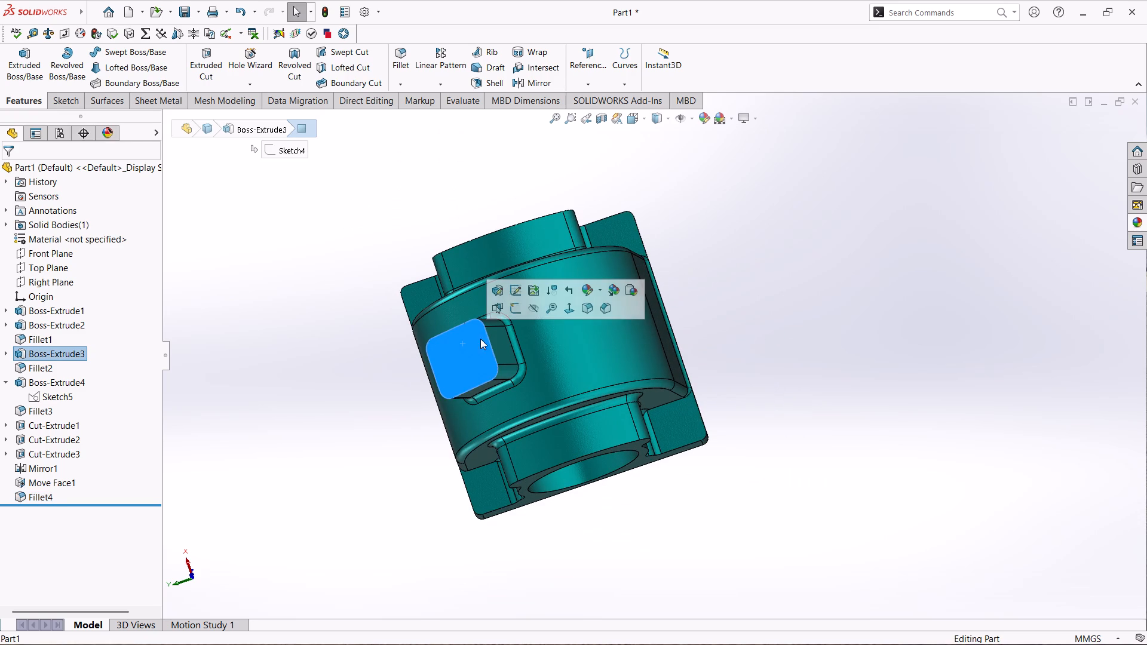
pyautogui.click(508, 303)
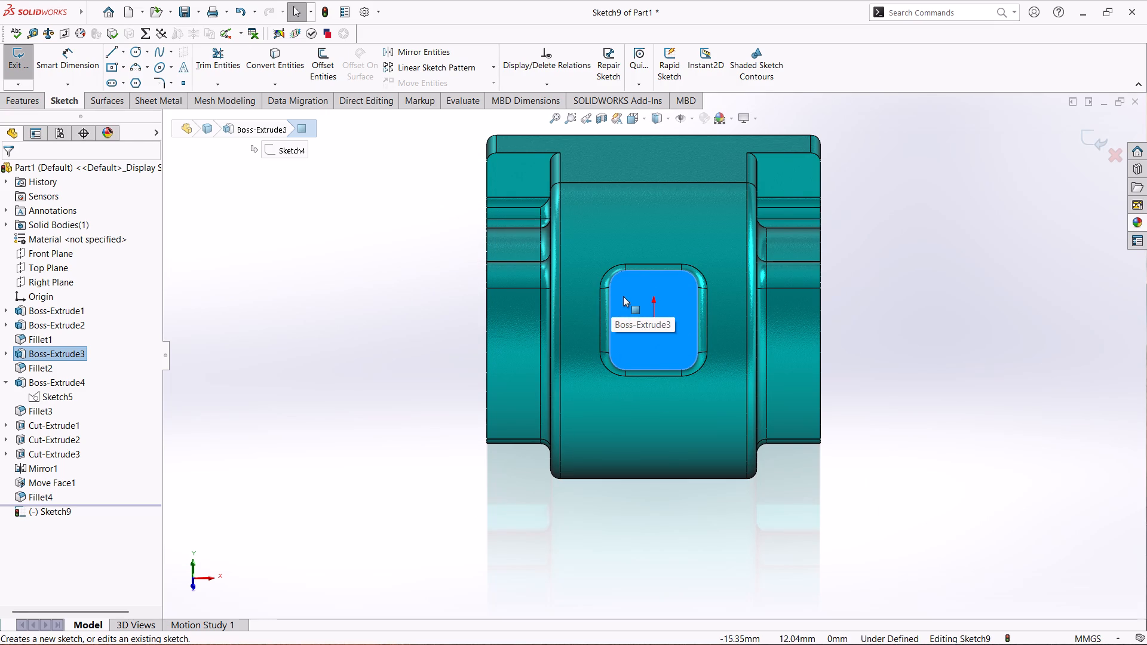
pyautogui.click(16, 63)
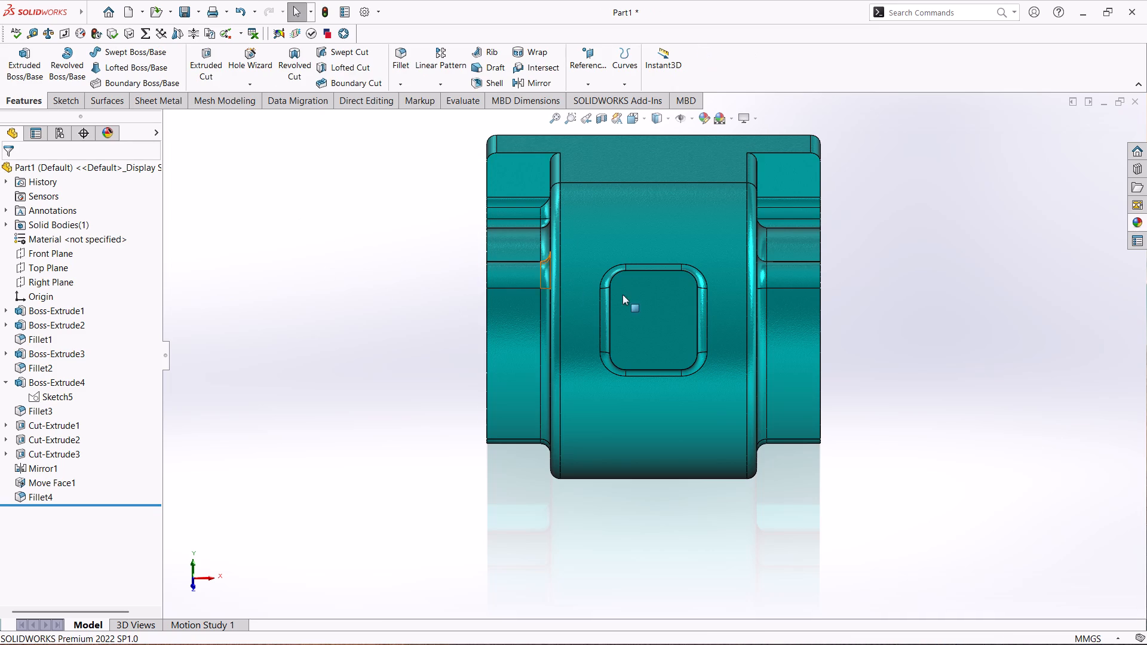
# On a new Right Plane sketch, draw a horizontal centerline to the origin and an angled one about 106 mm to the boss's outer edge midpoint.
pyautogui.moveTo(854, 279); pyautogui.dragTo(782, 443, button='middle')
pyautogui.moveTo(809, 312); pyautogui.dragTo(784, 354, button='middle')
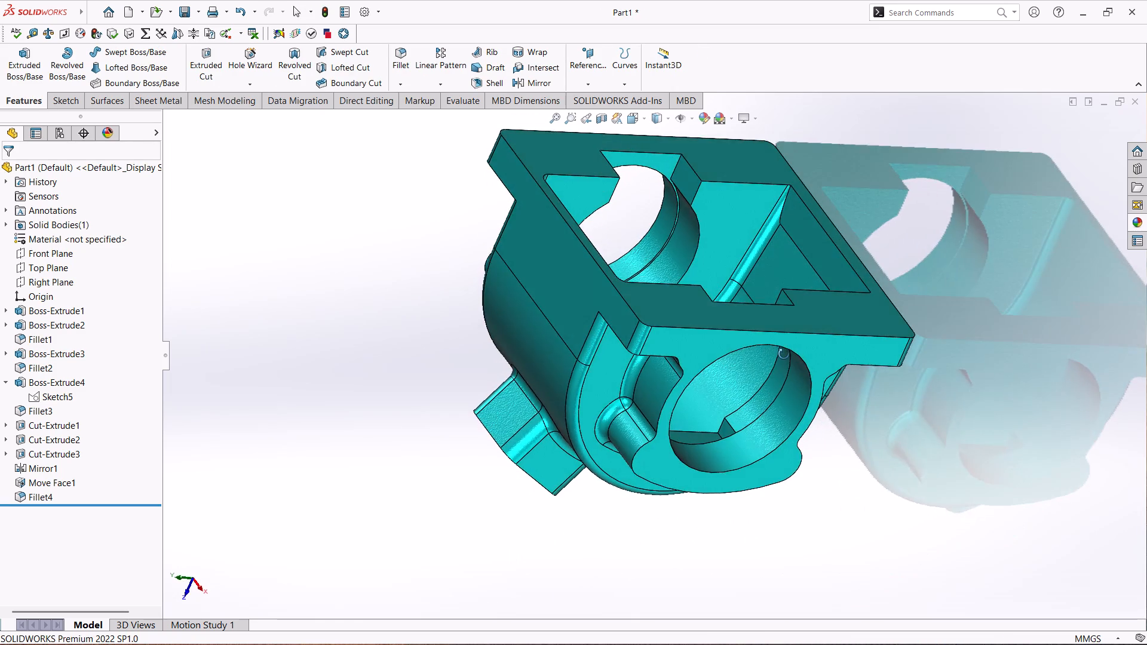
pyautogui.moveTo(784, 354); pyautogui.dragTo(966, 291, button='middle')
pyautogui.moveTo(505, 481); pyautogui.dragTo(496, 415, button='middle')
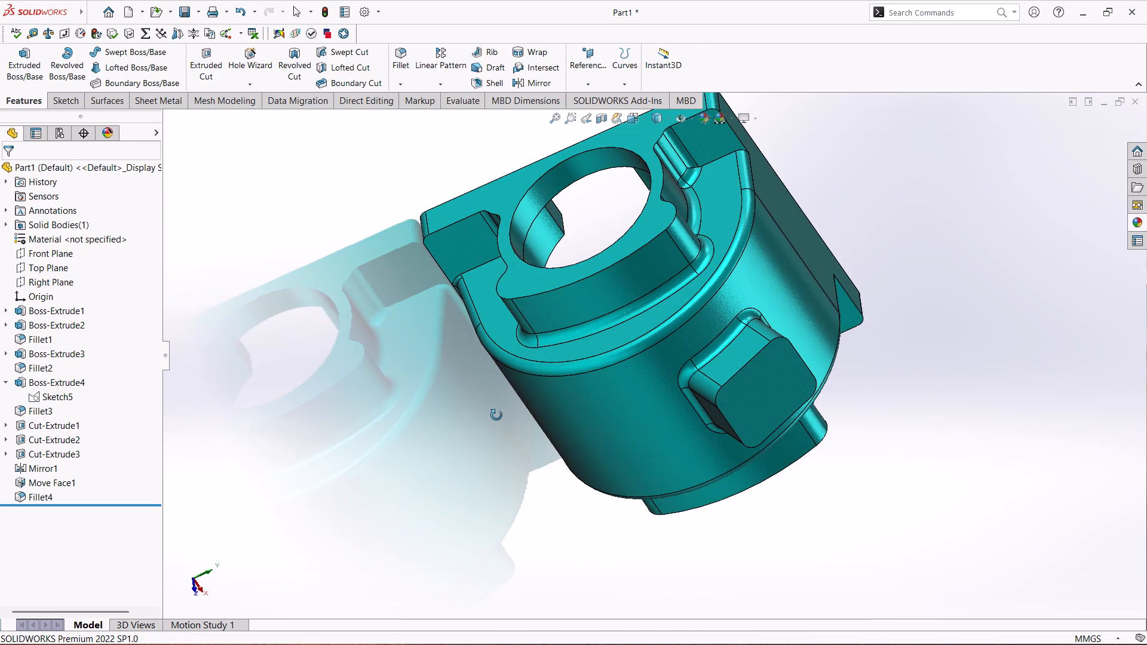
pyautogui.moveTo(496, 415); pyautogui.dragTo(496, 414, button='middle')
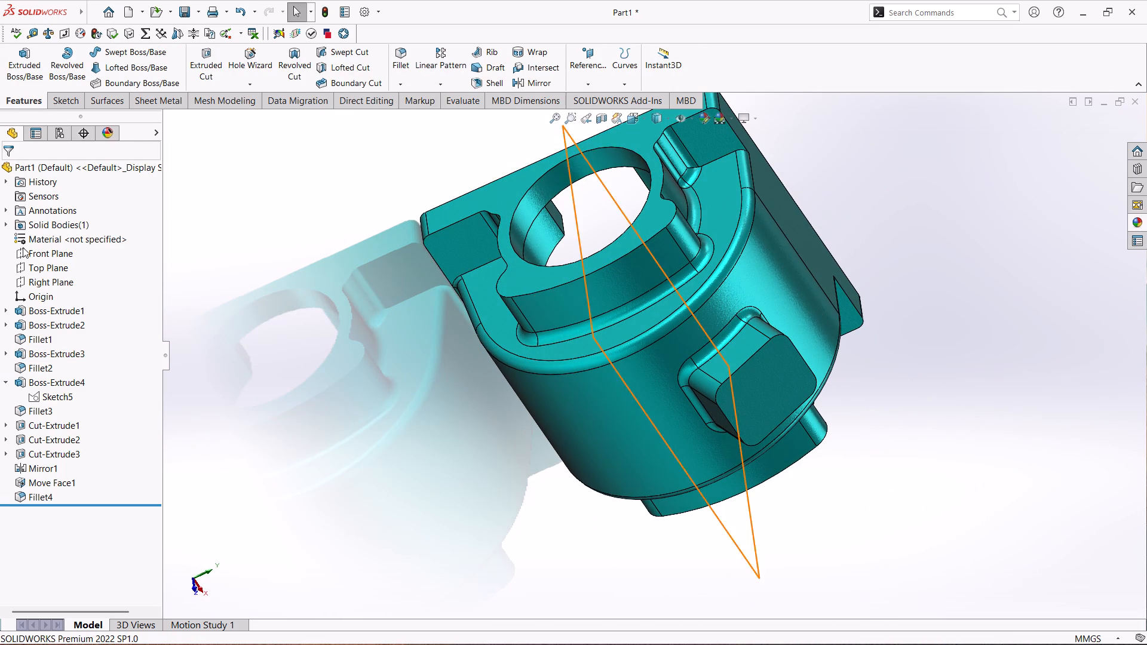
pyautogui.click(47, 288)
pyautogui.click(58, 276)
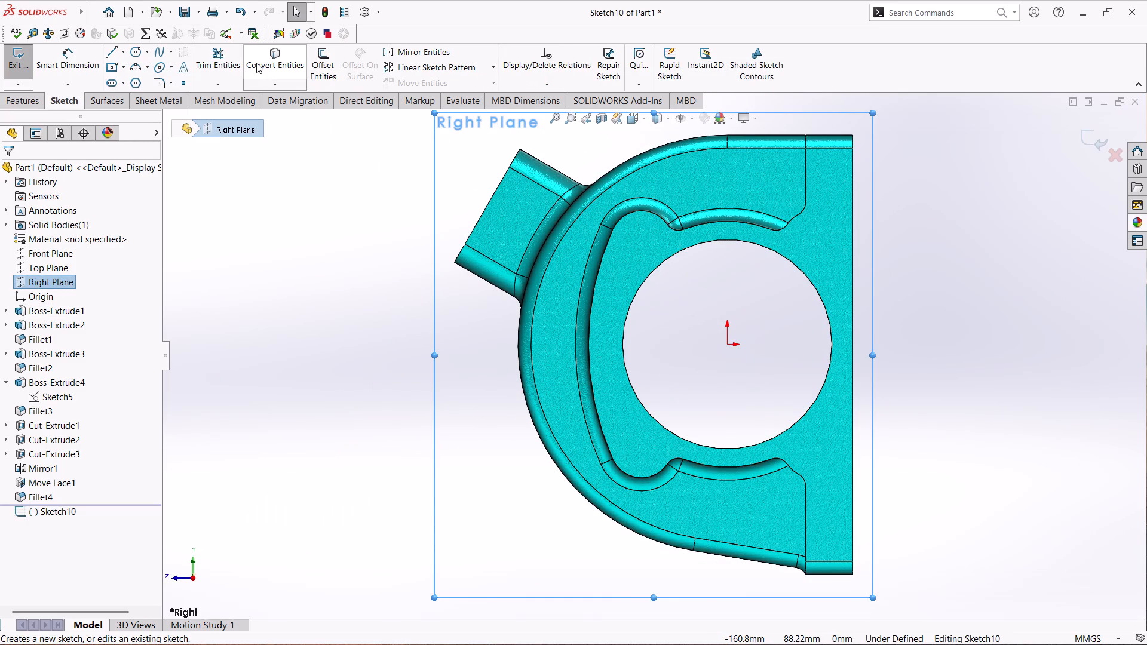
pyautogui.click(123, 53)
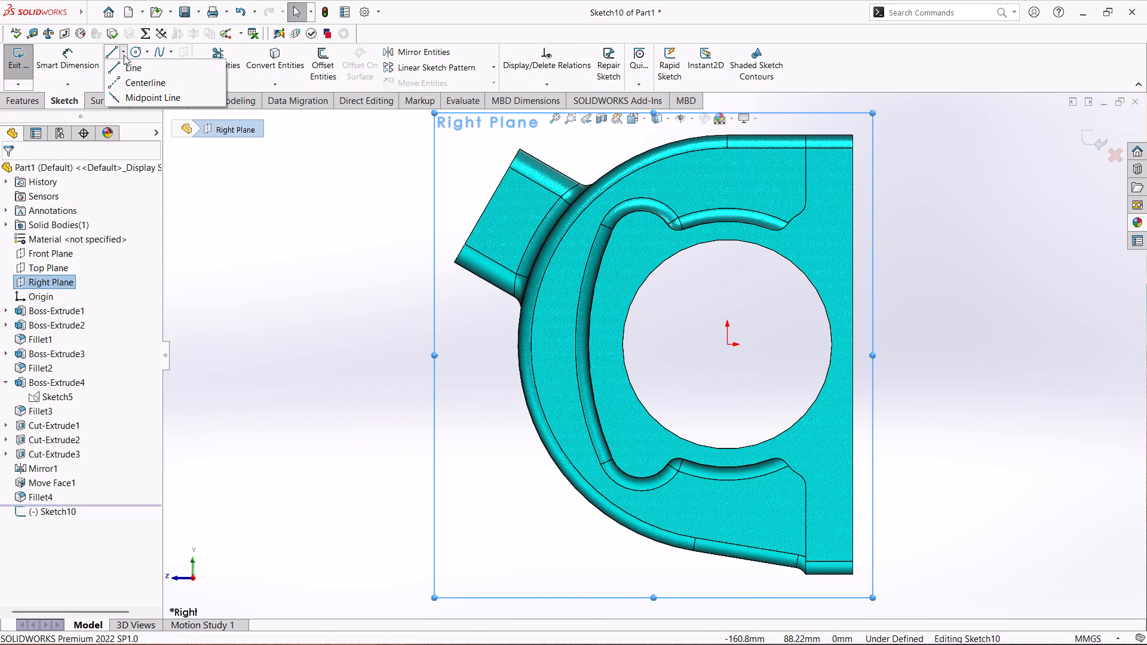
pyautogui.click(149, 85)
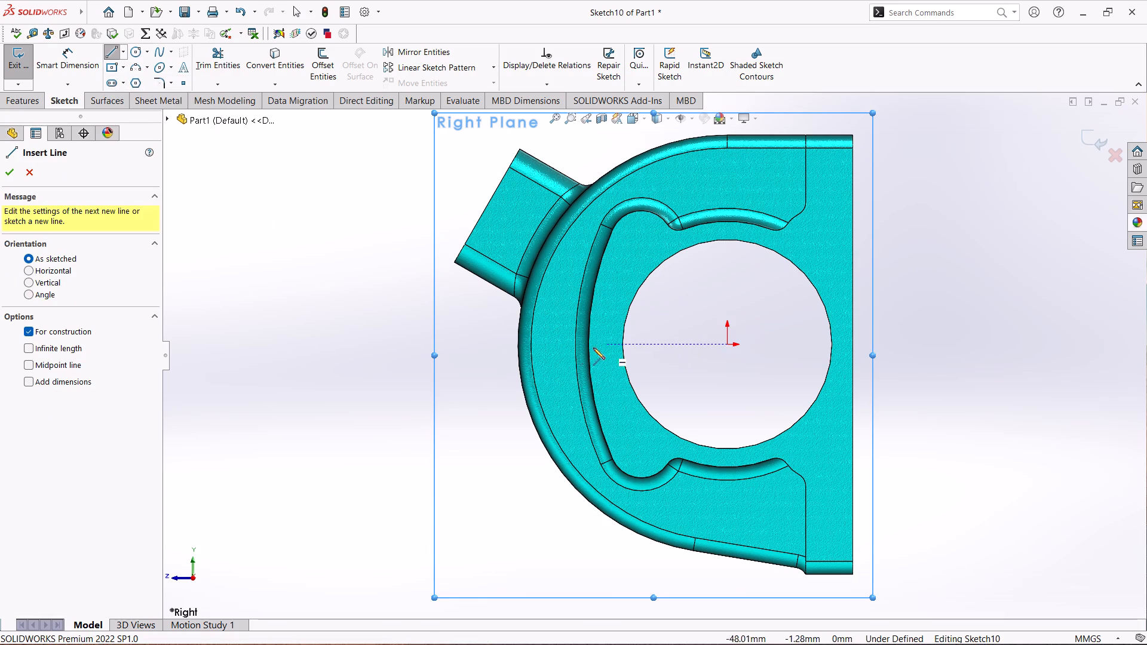
pyautogui.click(490, 348)
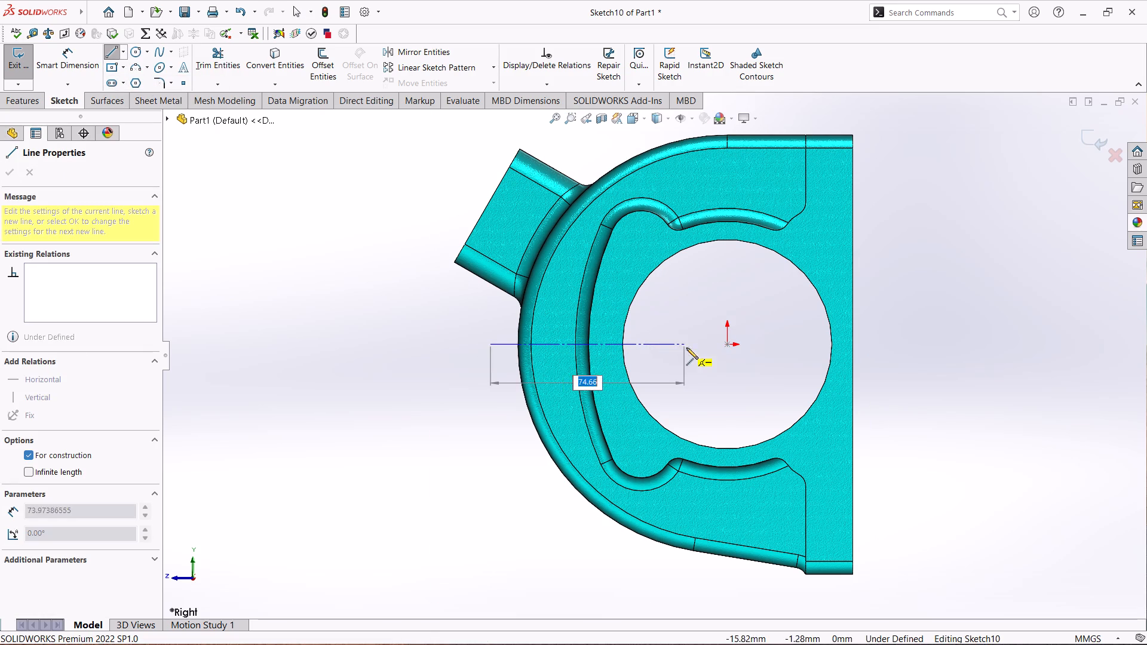
pyautogui.click(728, 348)
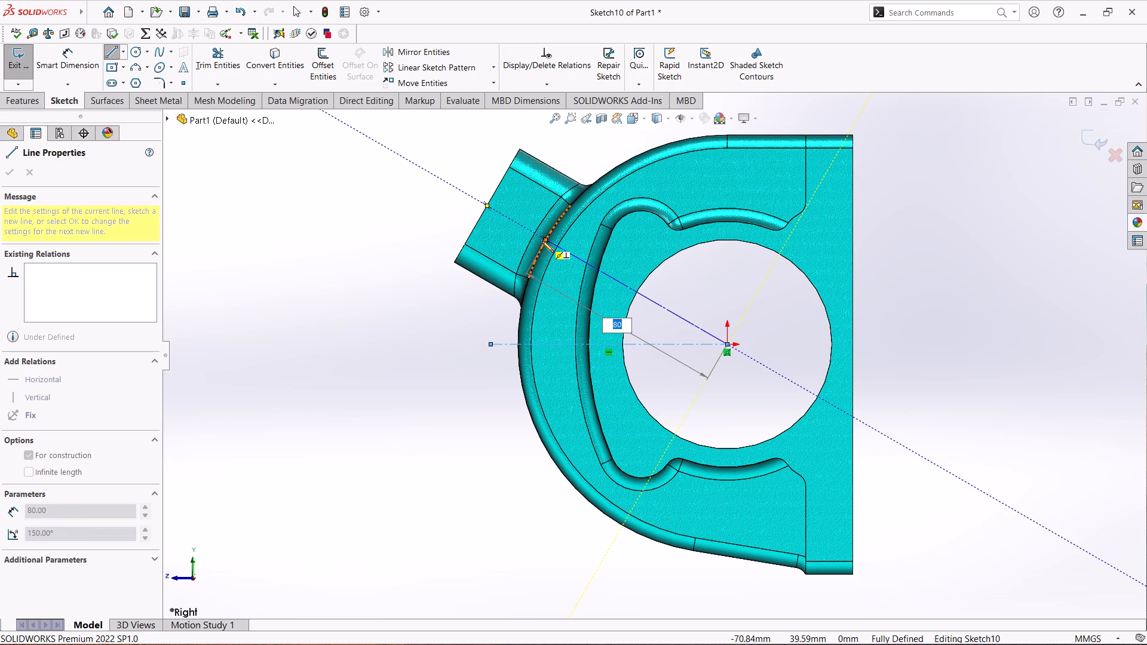
pyautogui.click(484, 204)
pyautogui.press('Escape')
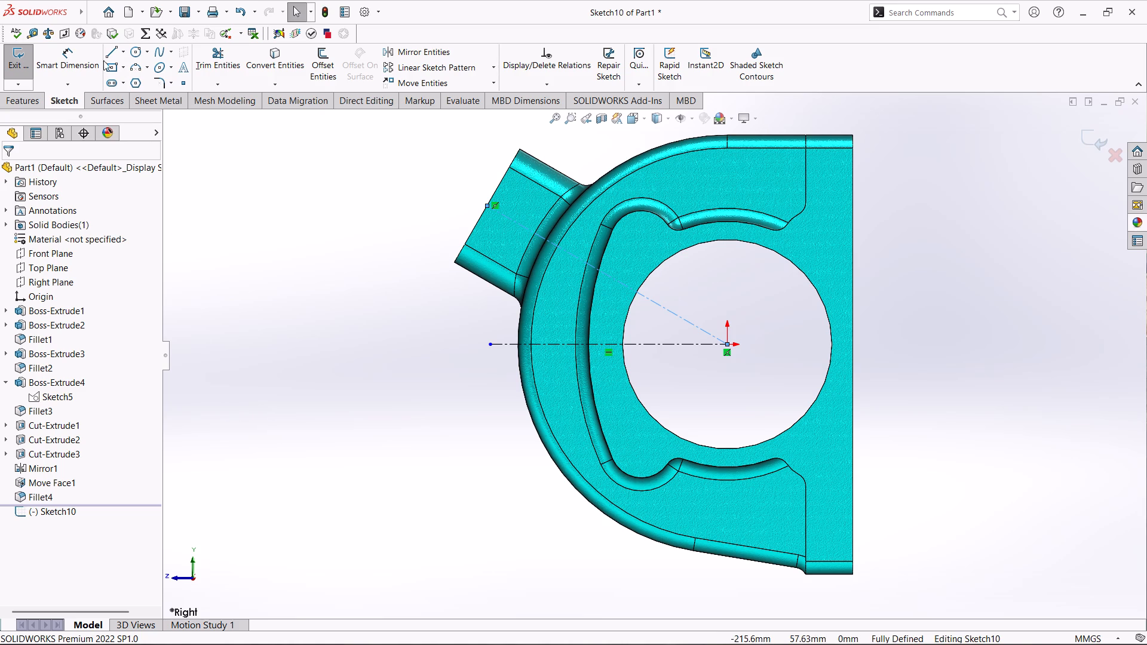
# Sketch a solid line about 9.7 mm long from the boss's outer edge inward, parallel to and above the angled centerline.
pyautogui.click(114, 48)
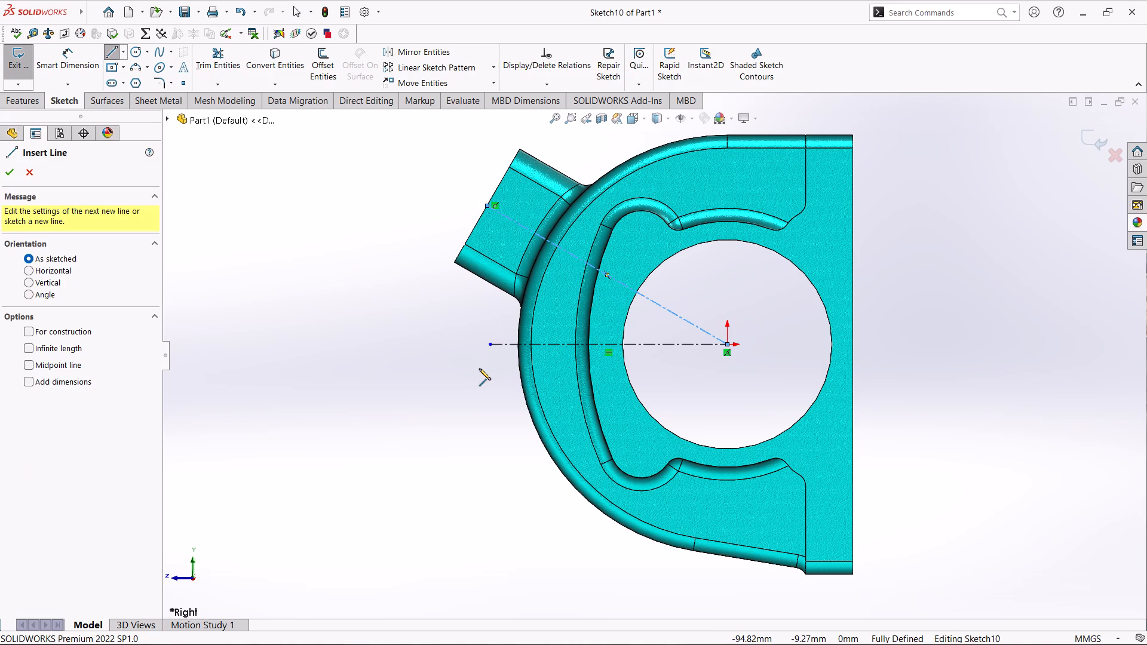
pyautogui.click(497, 188)
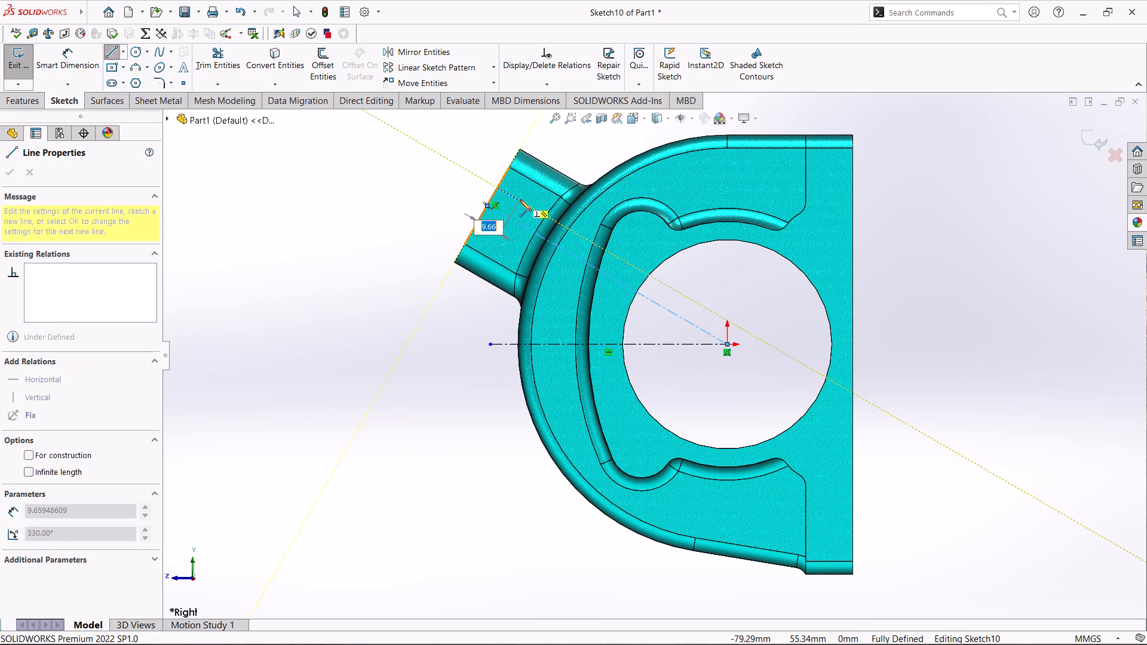
pyautogui.click(520, 199)
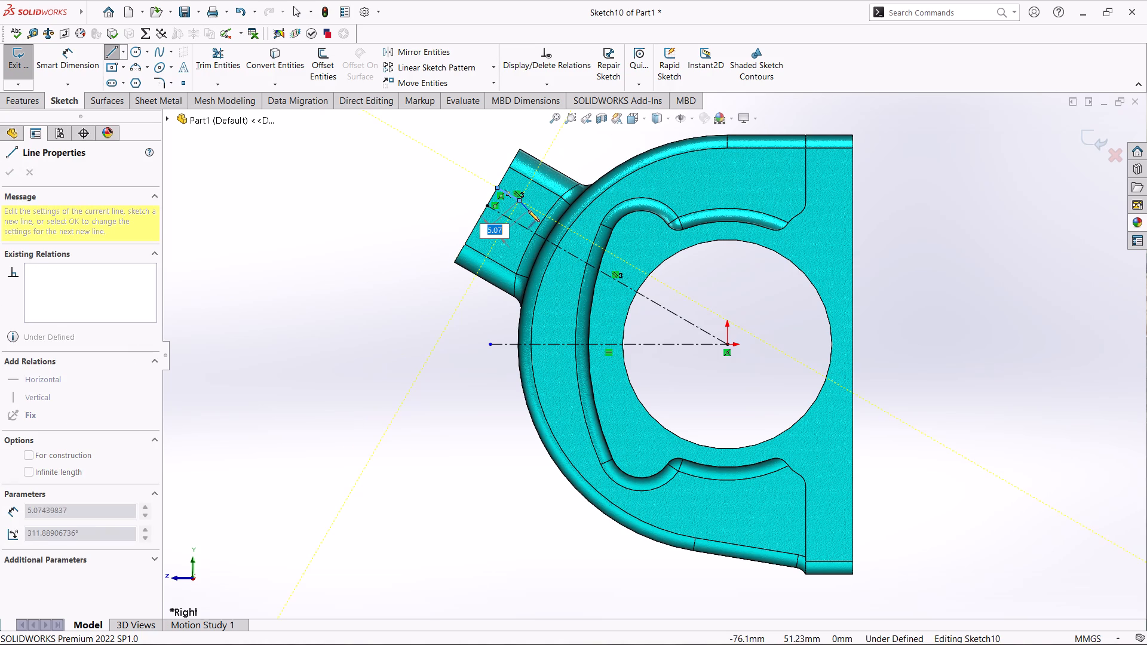
pyautogui.scroll(-6, 519, 202)
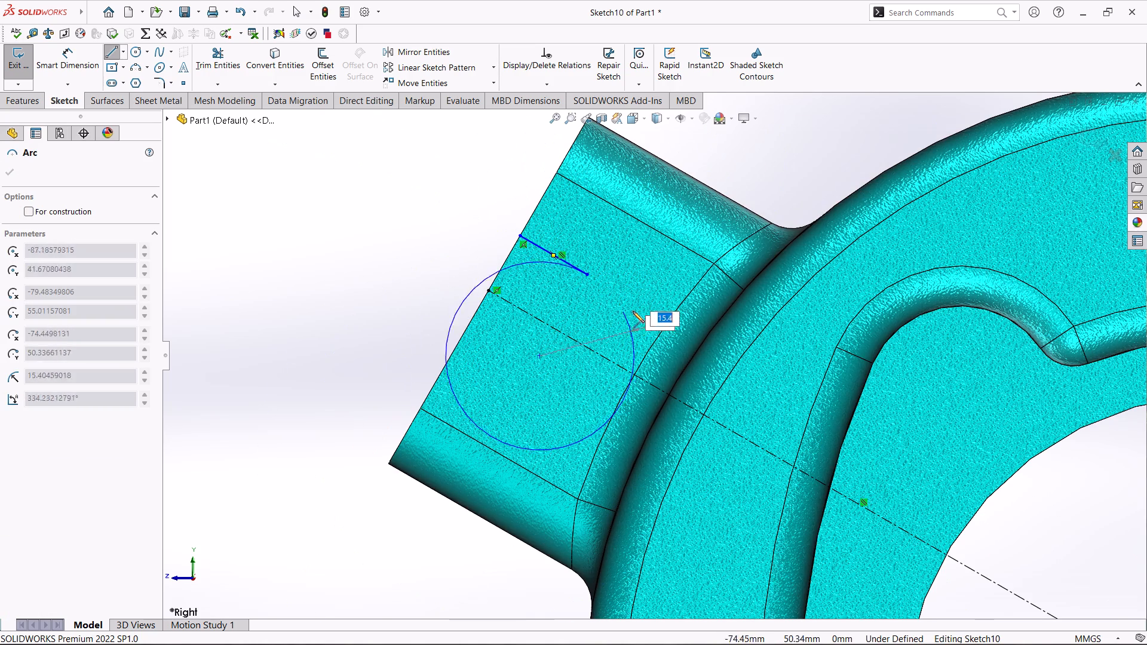
pyautogui.press('Escape')
pyautogui.press('Escape')
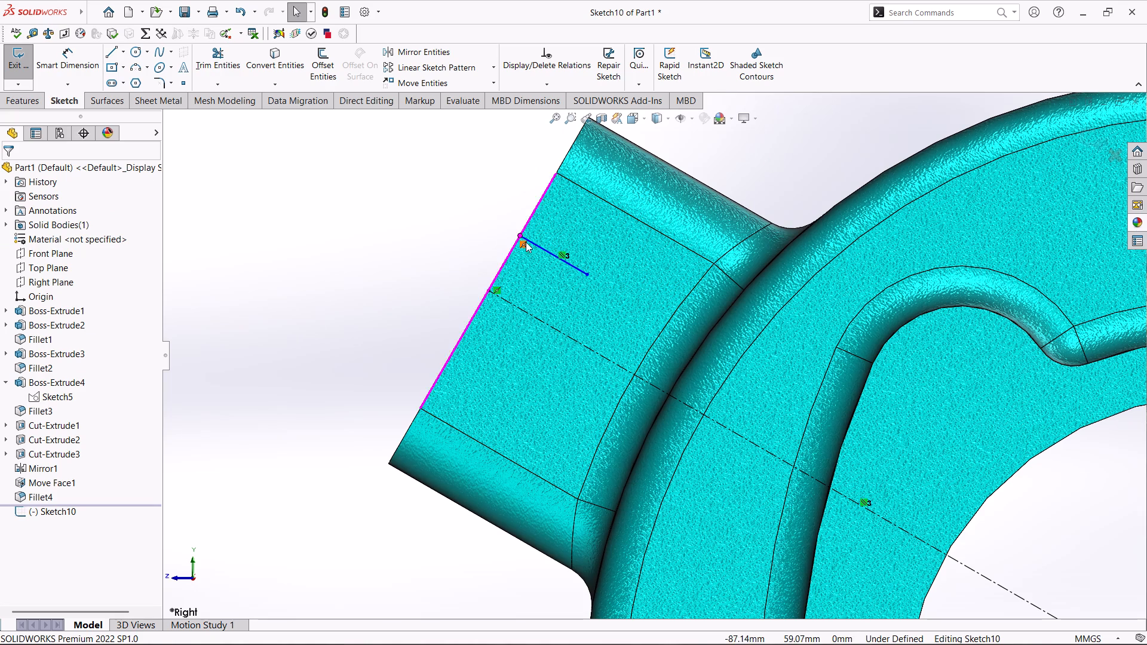
# Undo the solid line drawn from the boss's outer edge.
pyautogui.hotkey('ctrl', 'z')
pyautogui.moveTo(407, 206); pyautogui.dragTo(410, 165, button='right')
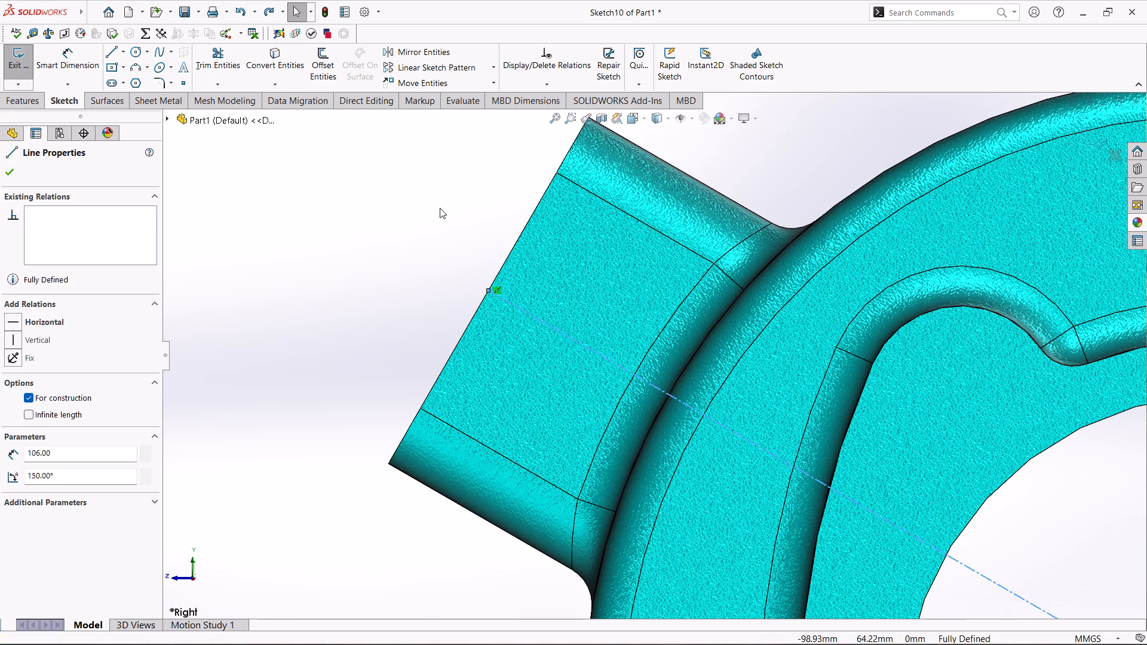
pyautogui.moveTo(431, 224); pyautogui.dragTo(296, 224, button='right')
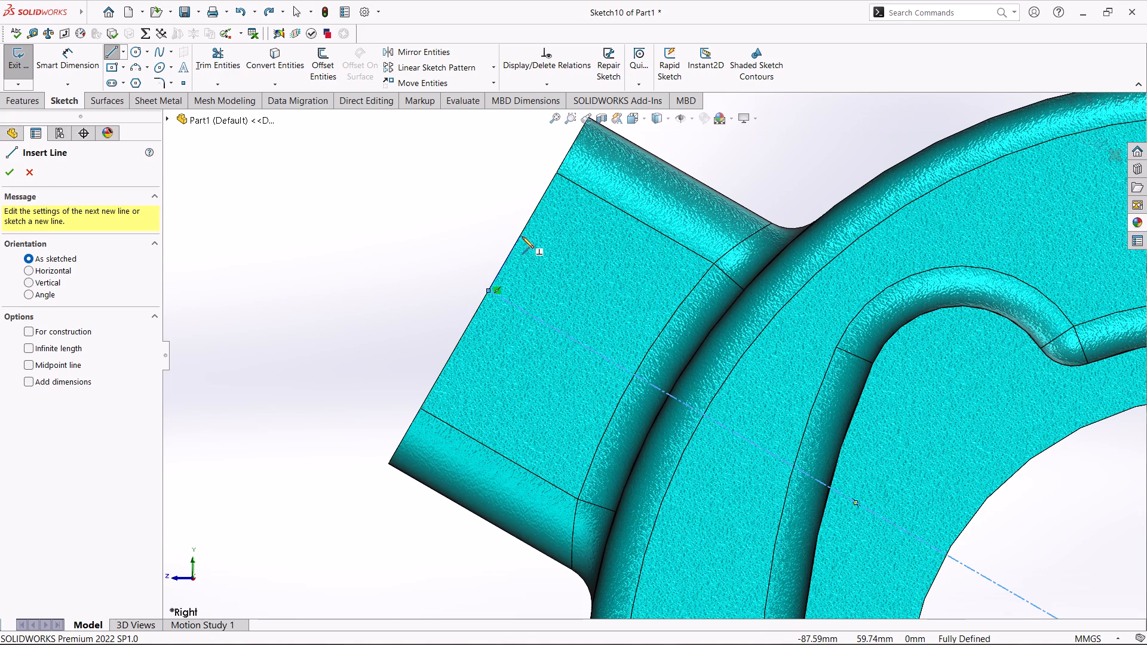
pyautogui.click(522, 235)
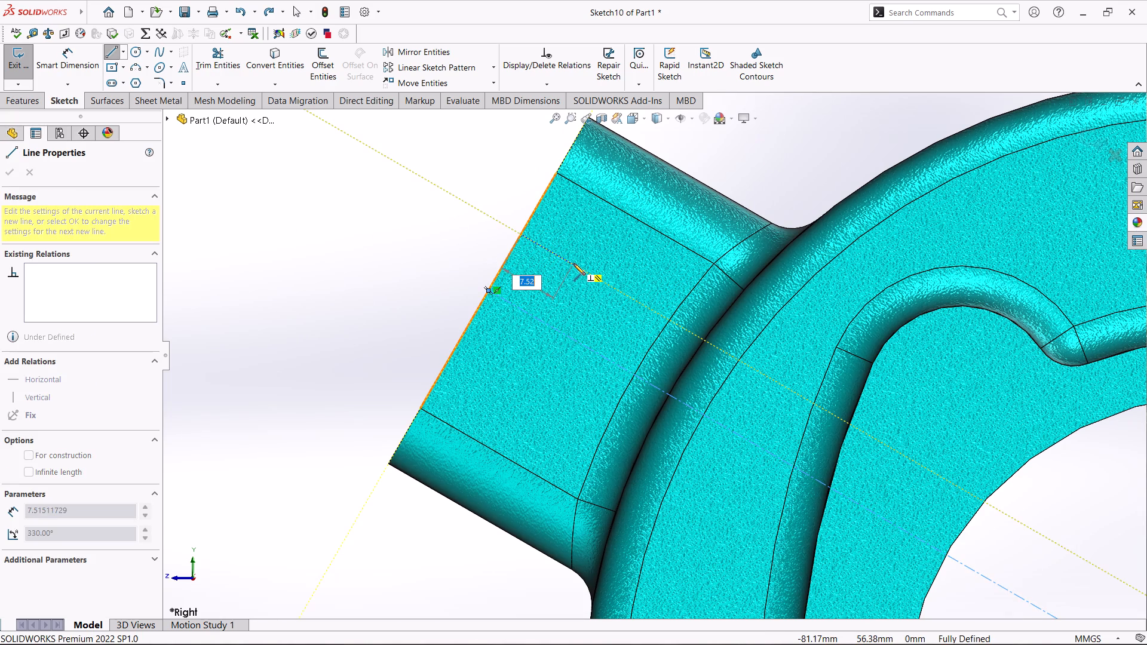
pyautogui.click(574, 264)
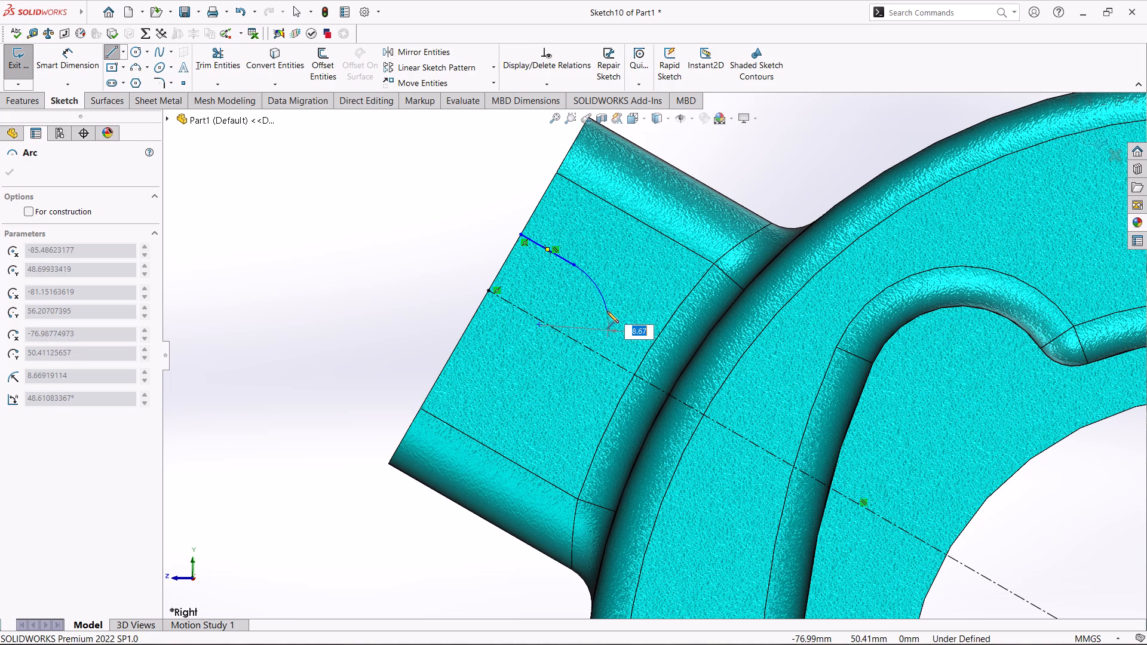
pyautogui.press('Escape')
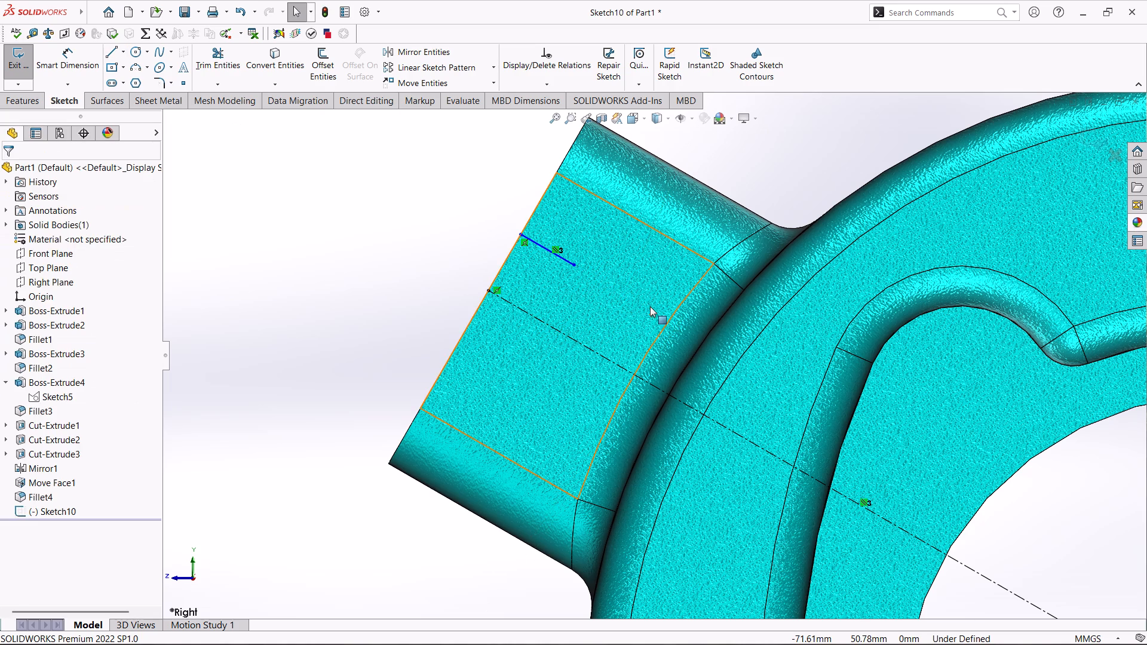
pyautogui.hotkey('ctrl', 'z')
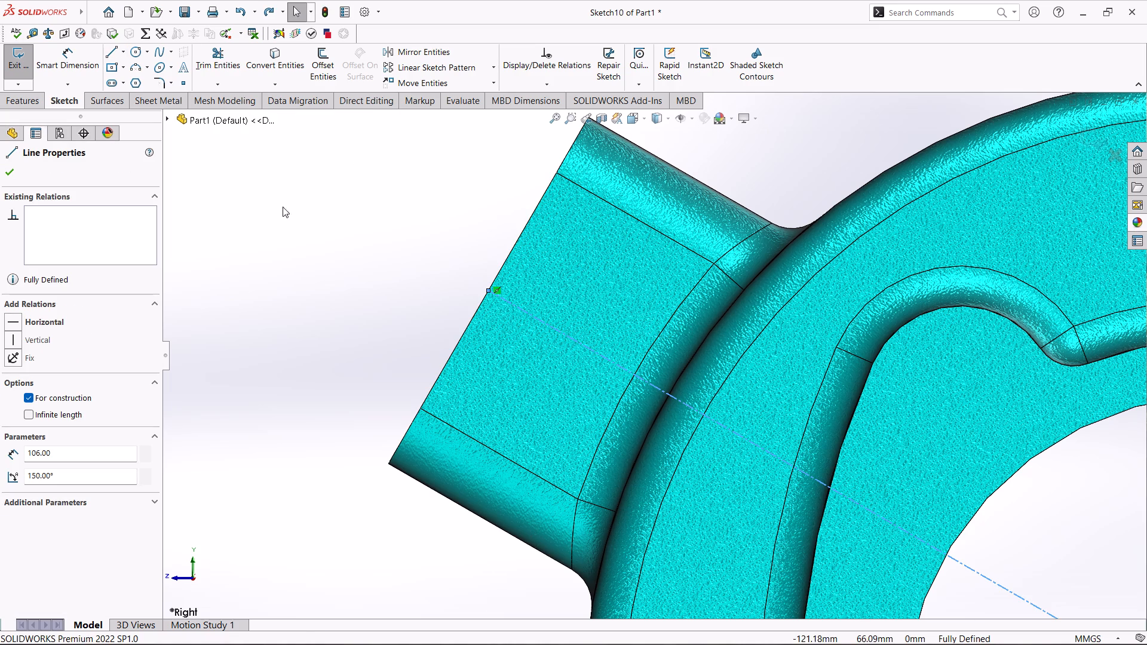
# From the boss's outer edge, sketch an 8.5 mm line parallel to the angled centerline, tangent arc, parallel line, near-horizontal line, and 15 mm perpendicular onto the centerline.
pyautogui.moveTo(344, 228); pyautogui.dragTo(201, 229, button='right')
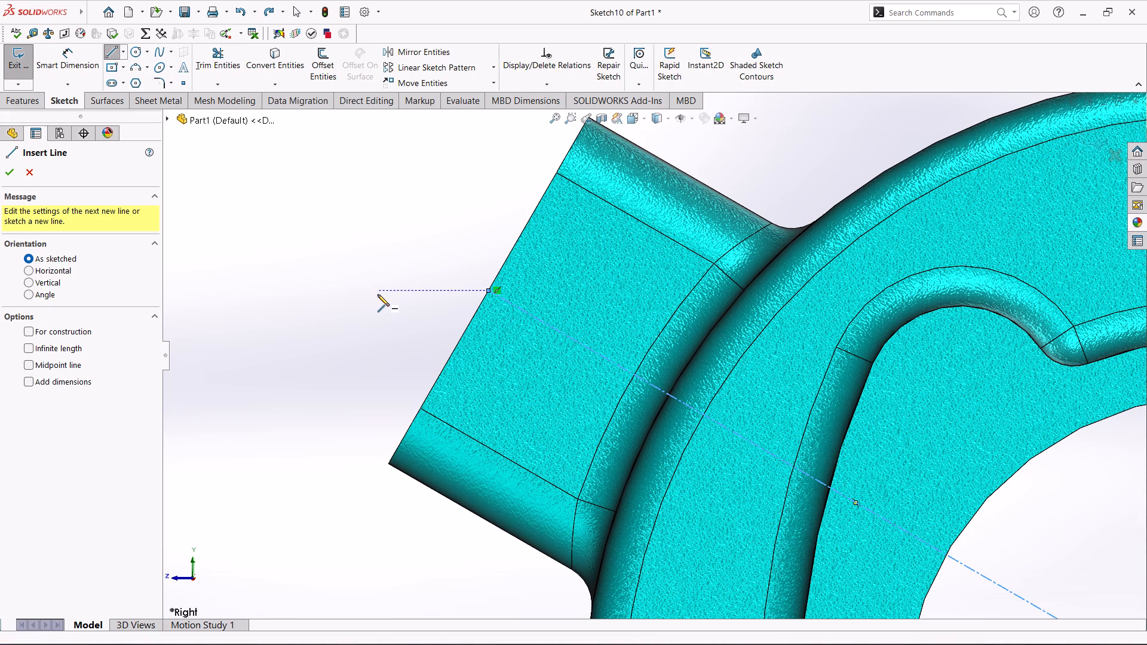
pyautogui.click(523, 230)
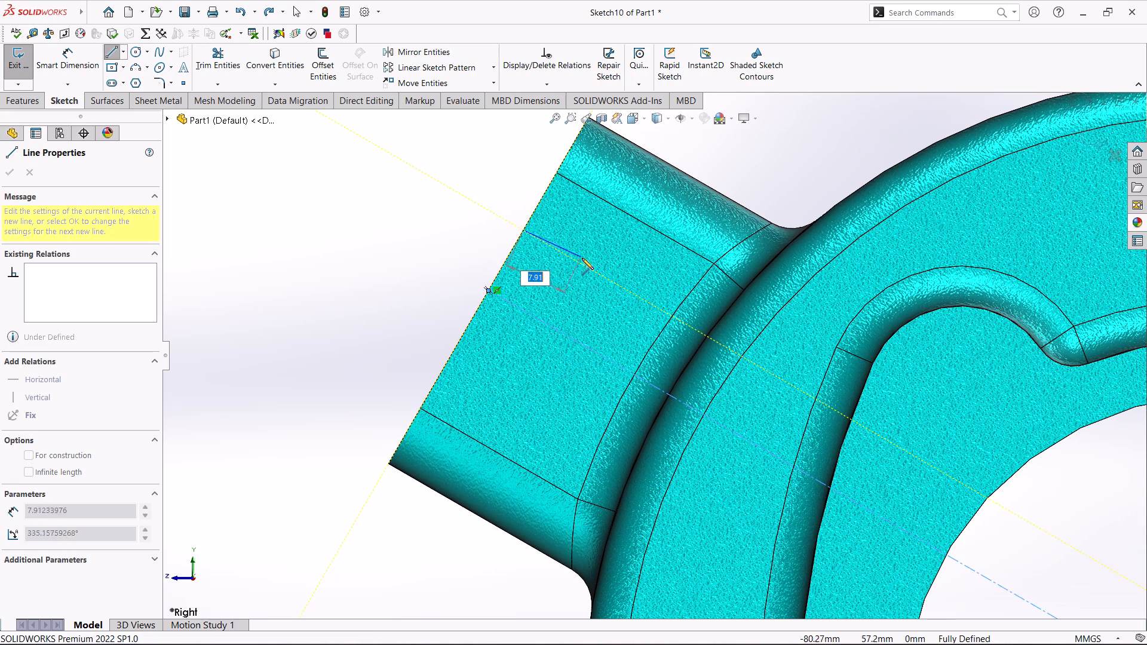
pyautogui.click(582, 264)
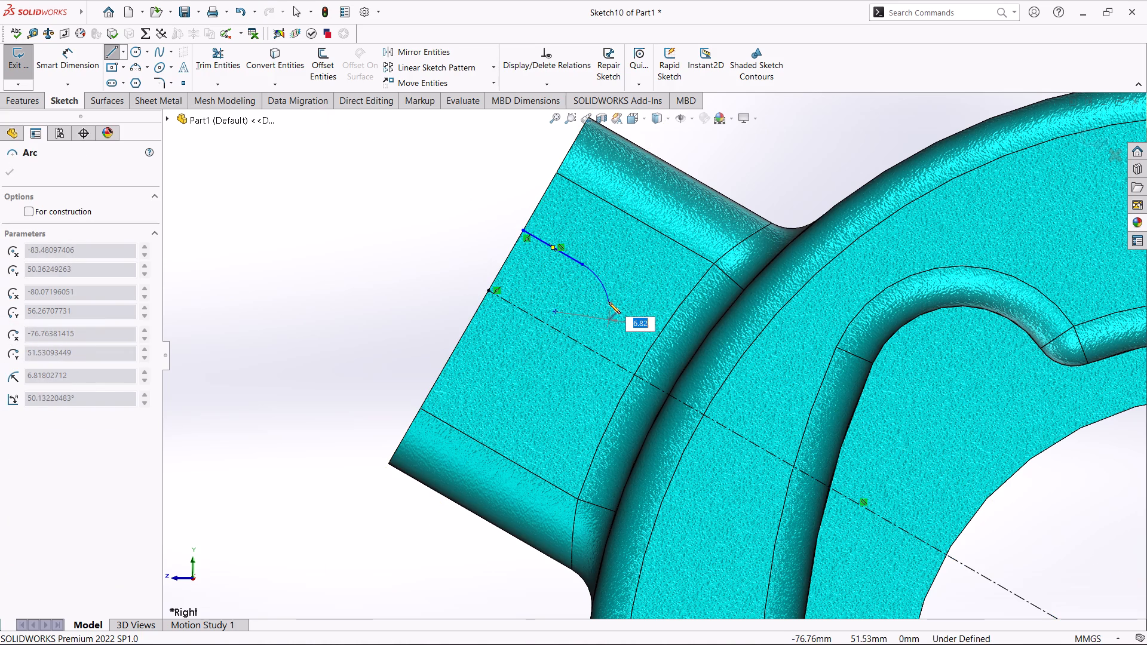
pyautogui.click(608, 304)
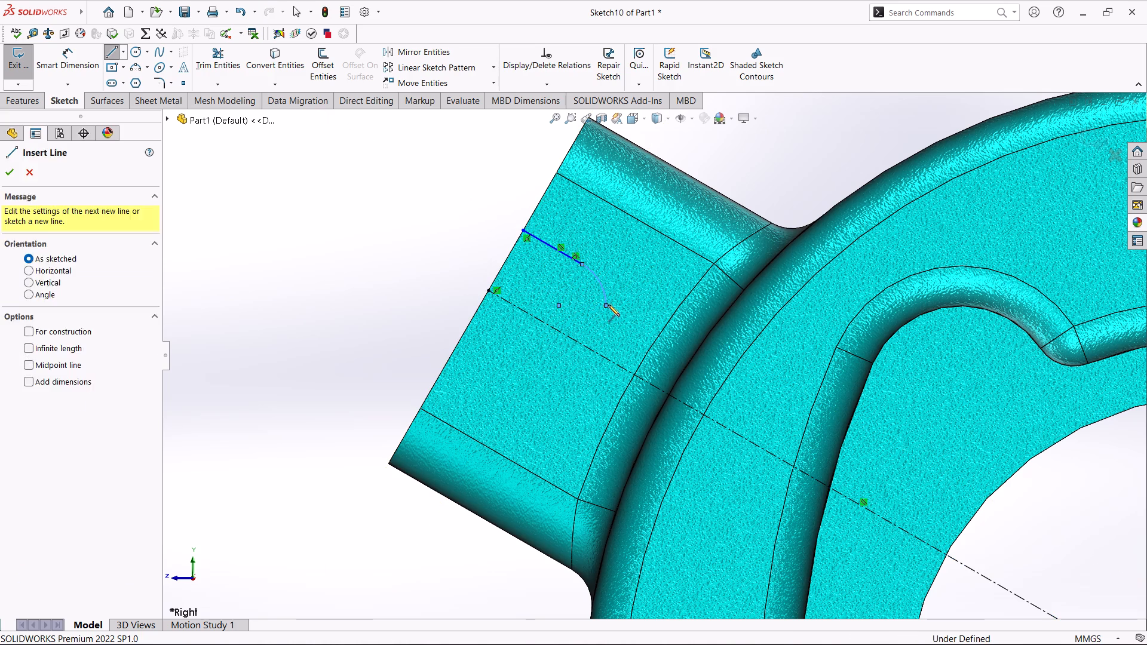
pyautogui.click(646, 329)
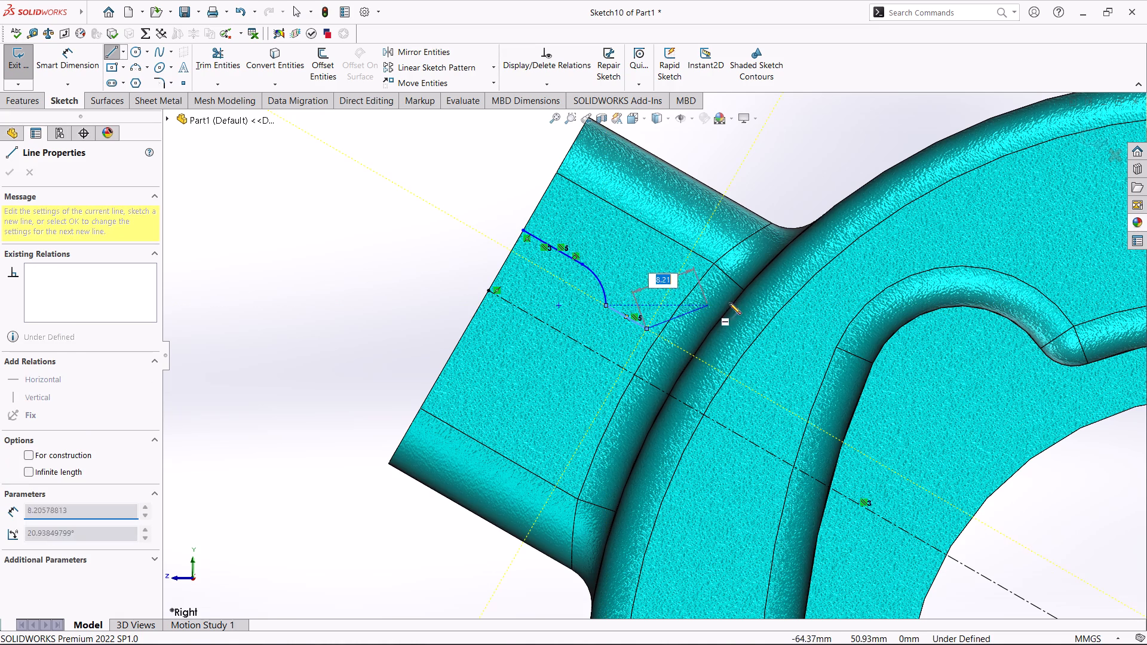
pyautogui.click(787, 324)
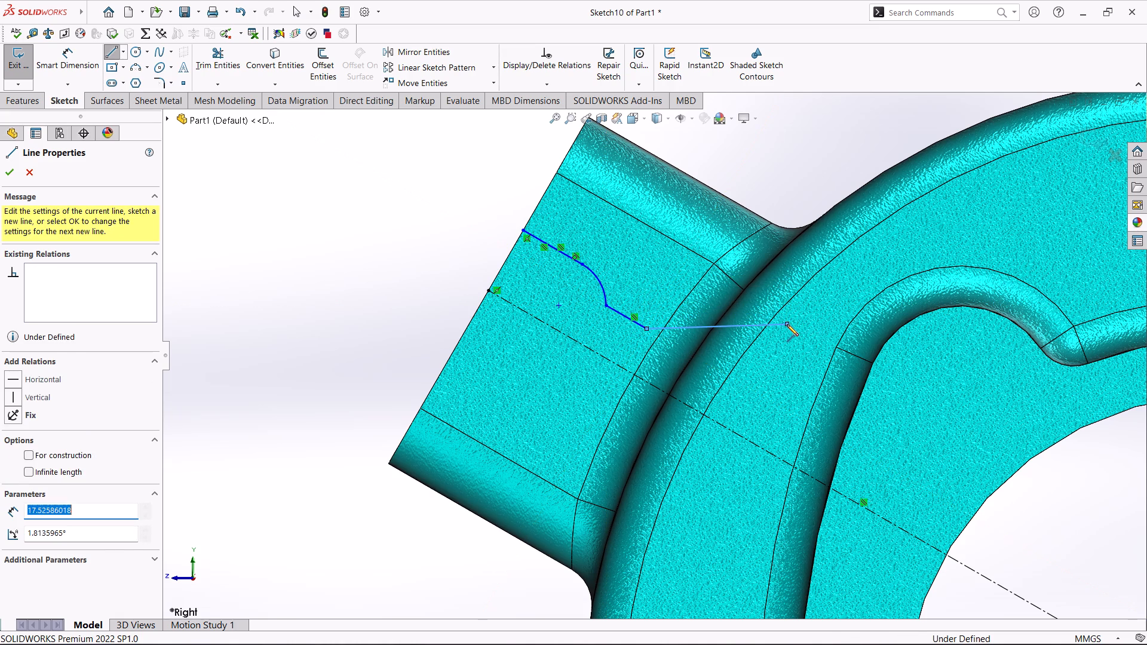
pyautogui.click(725, 428)
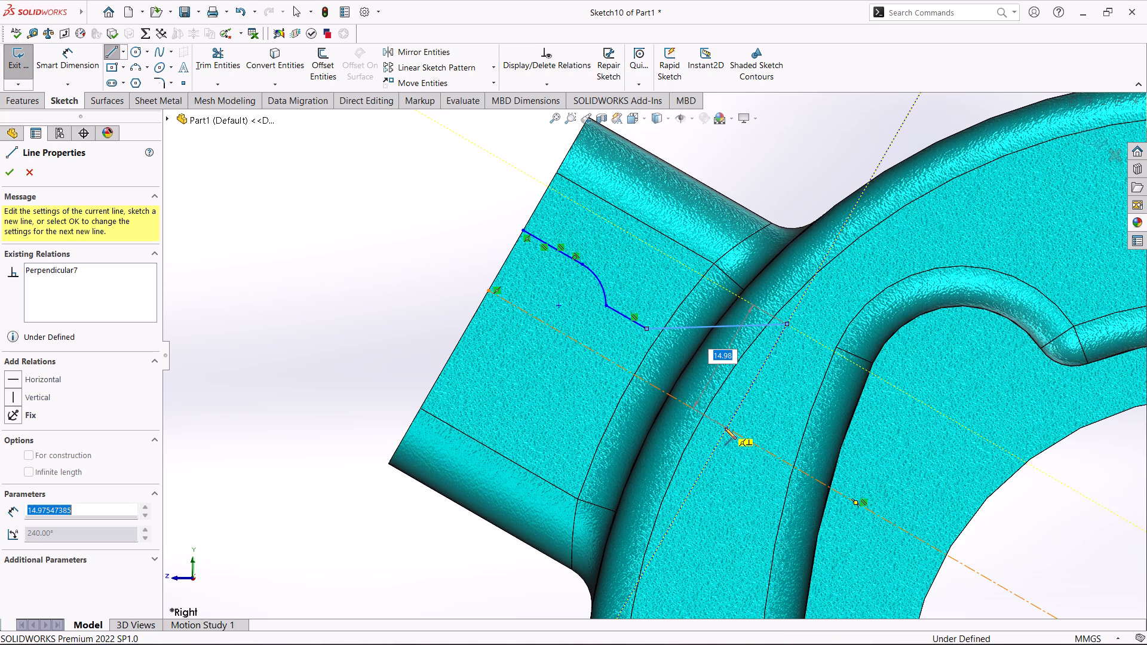
pyautogui.press('Escape')
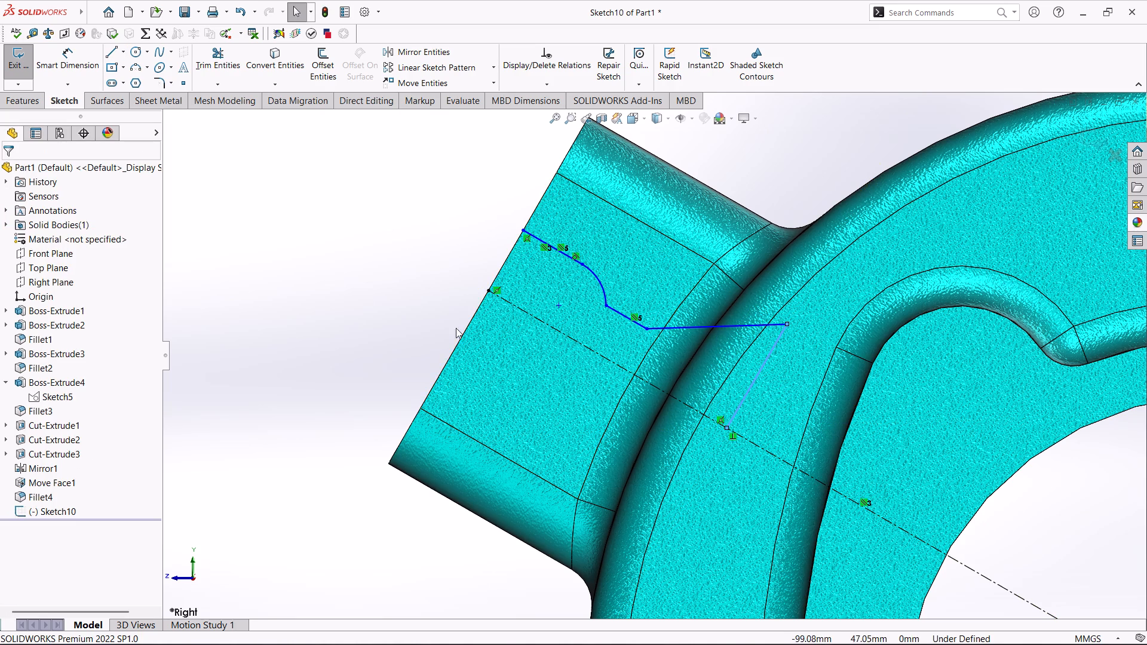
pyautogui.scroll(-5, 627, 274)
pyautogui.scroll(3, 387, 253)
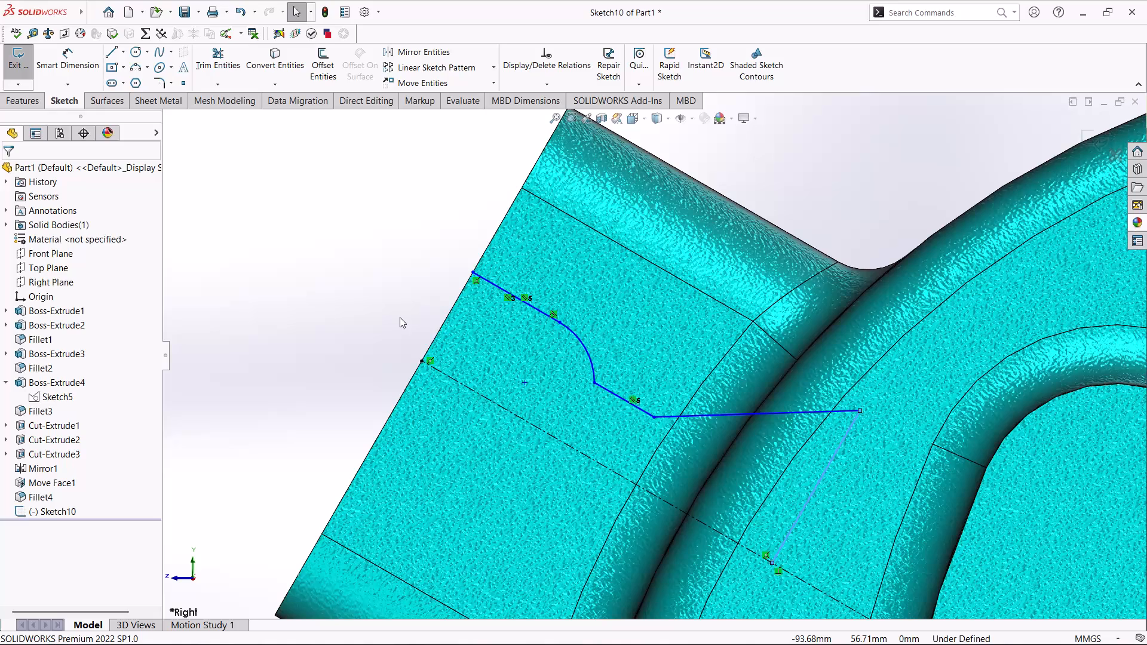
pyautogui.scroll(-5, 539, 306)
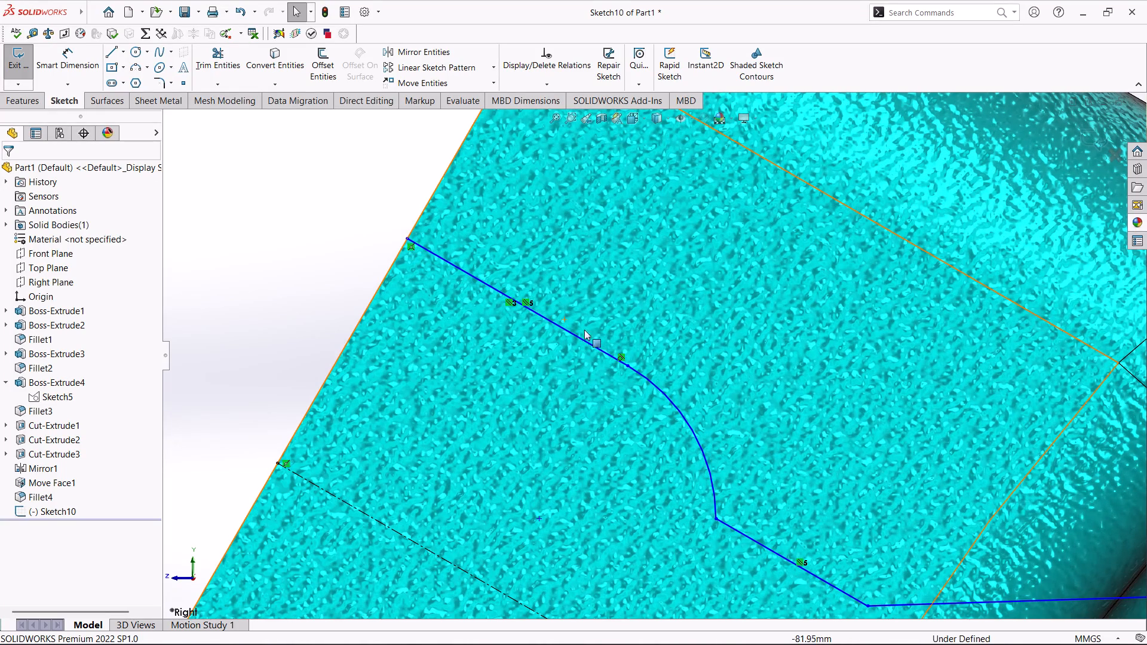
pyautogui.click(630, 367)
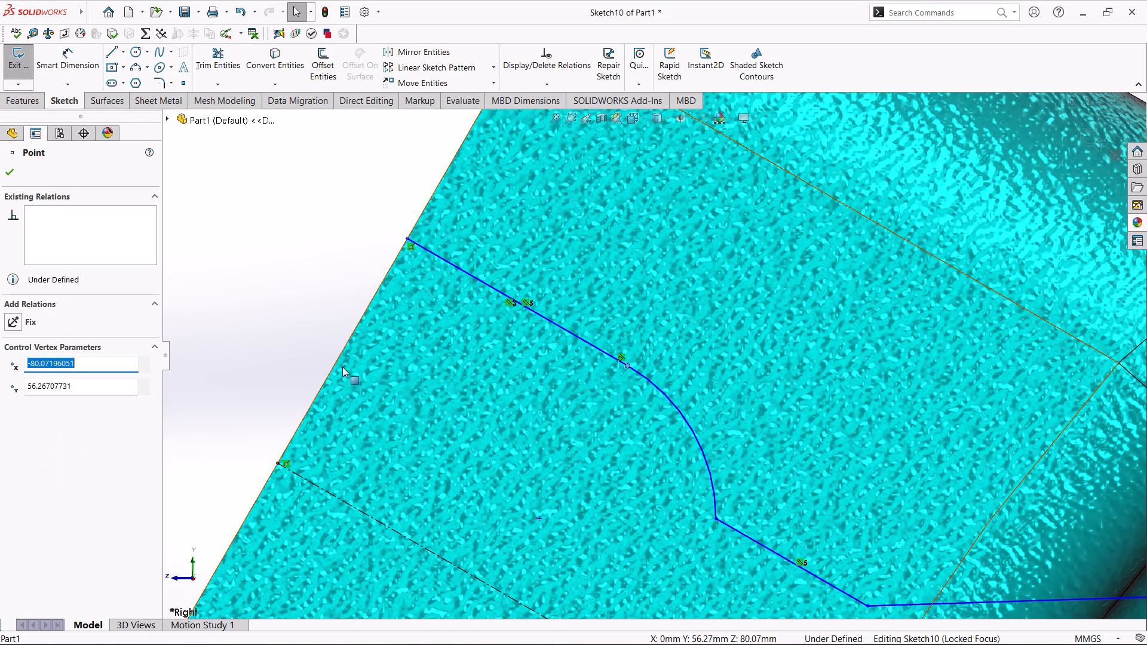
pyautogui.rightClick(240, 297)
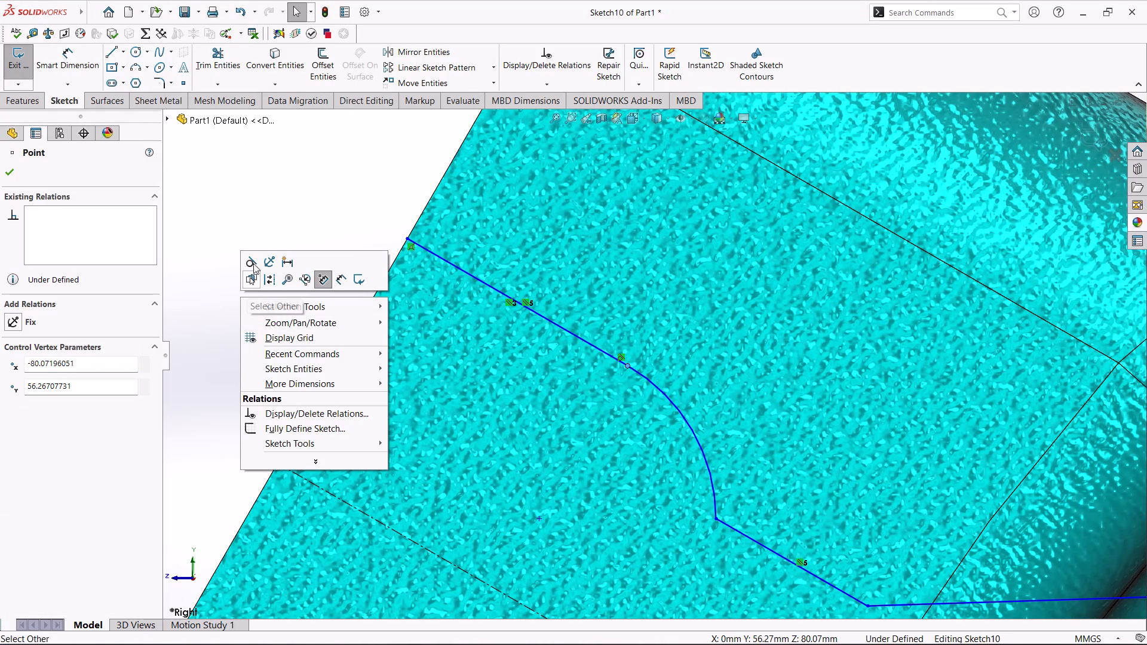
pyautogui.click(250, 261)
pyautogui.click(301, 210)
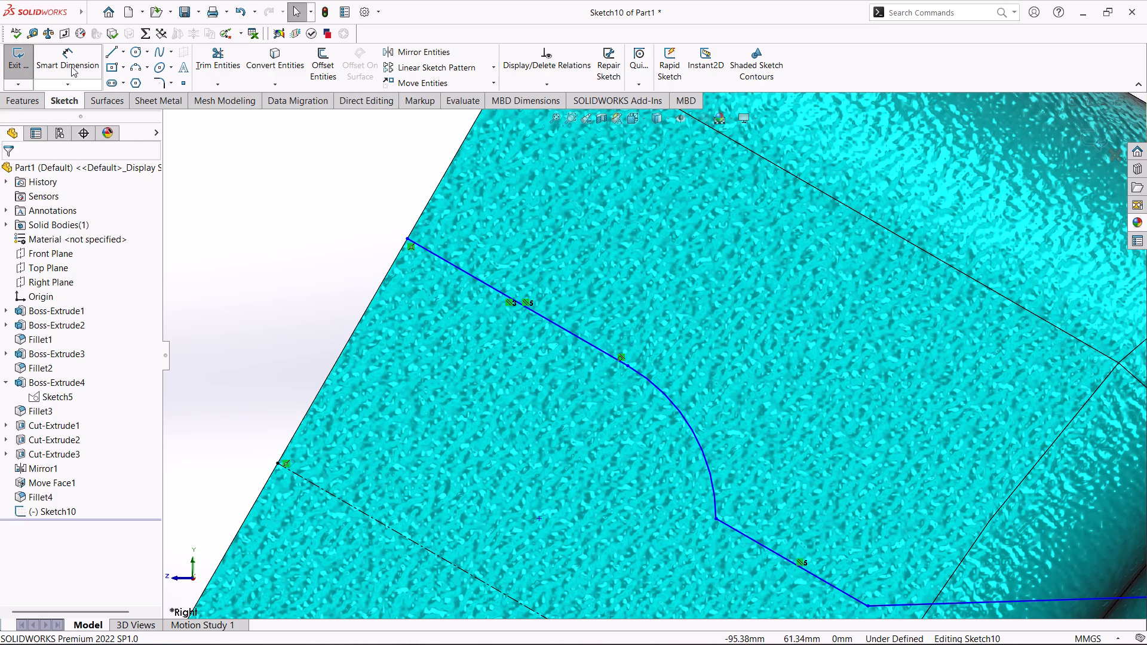
# Dimension the profile's first line, starting at the boss's outer edge, to 6 mm.
pyautogui.click(71, 66)
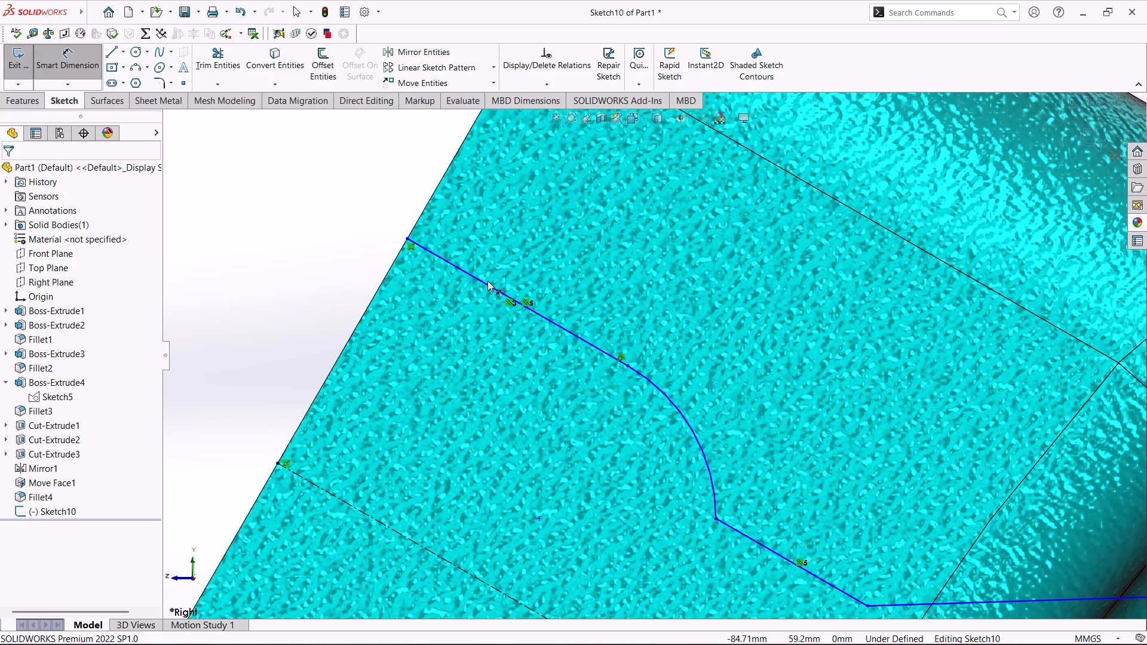
pyautogui.click(485, 282)
pyautogui.click(530, 254)
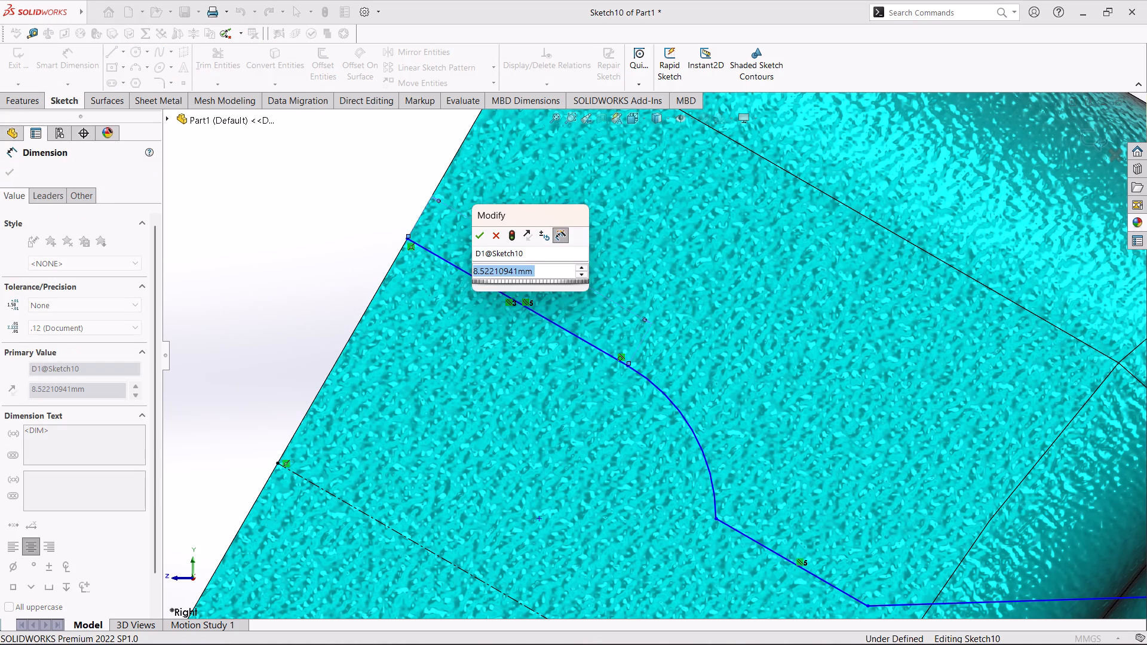
pyautogui.press('6')
pyautogui.press('Return')
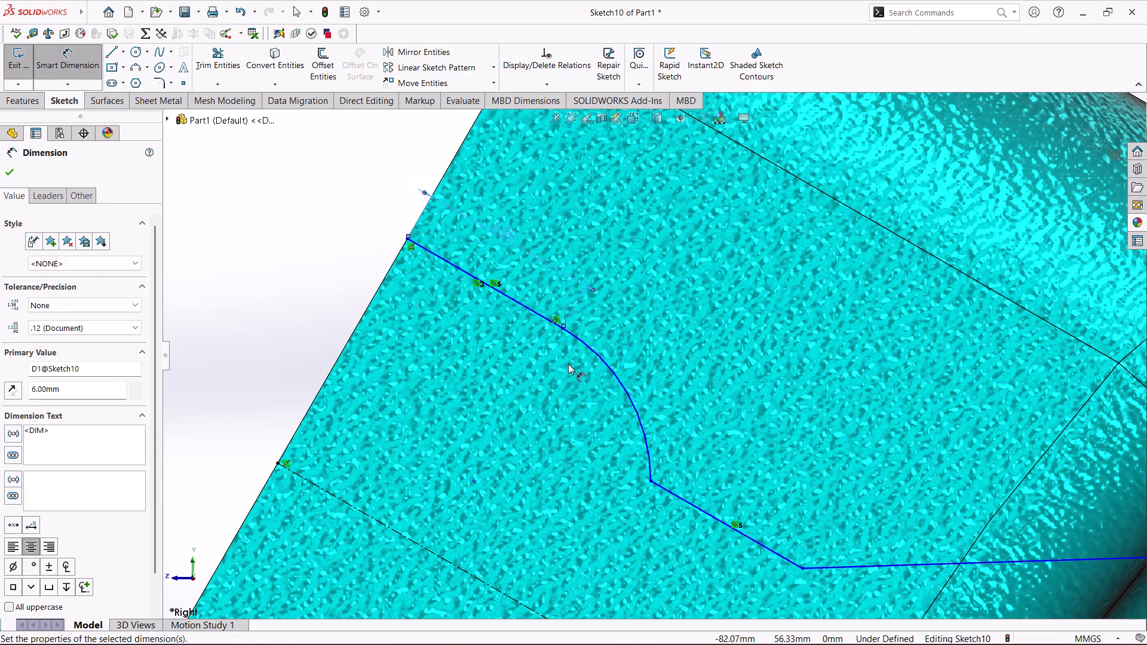
# Dimension the profile's tangent arc to a 15 mm radius.
pyautogui.click(648, 443)
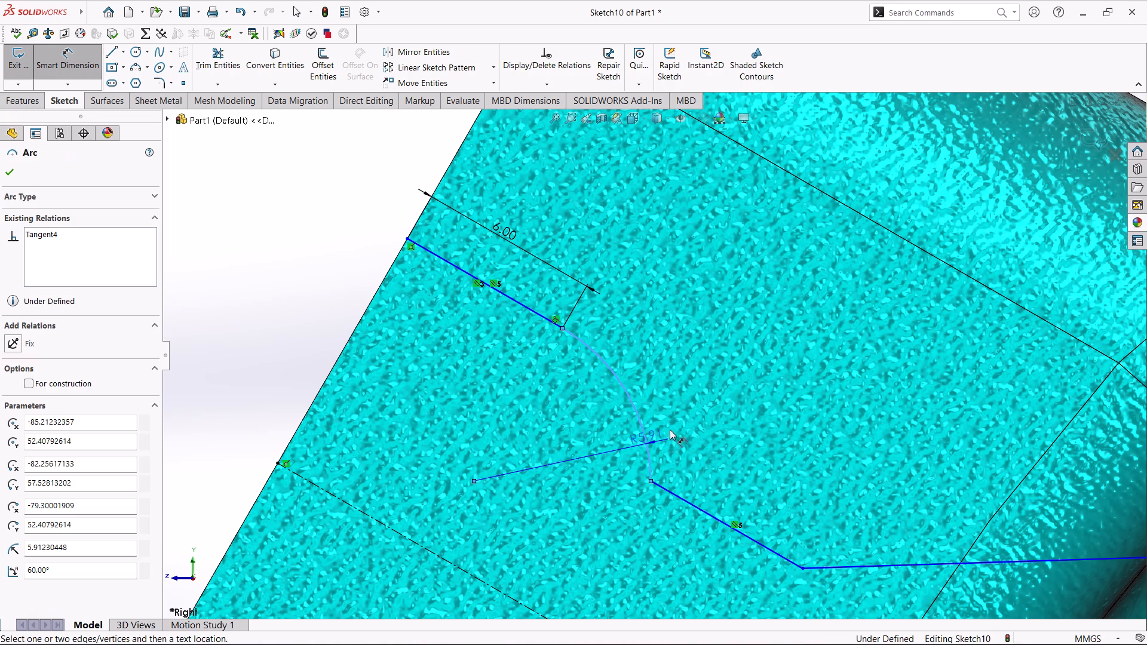
pyautogui.click(725, 368)
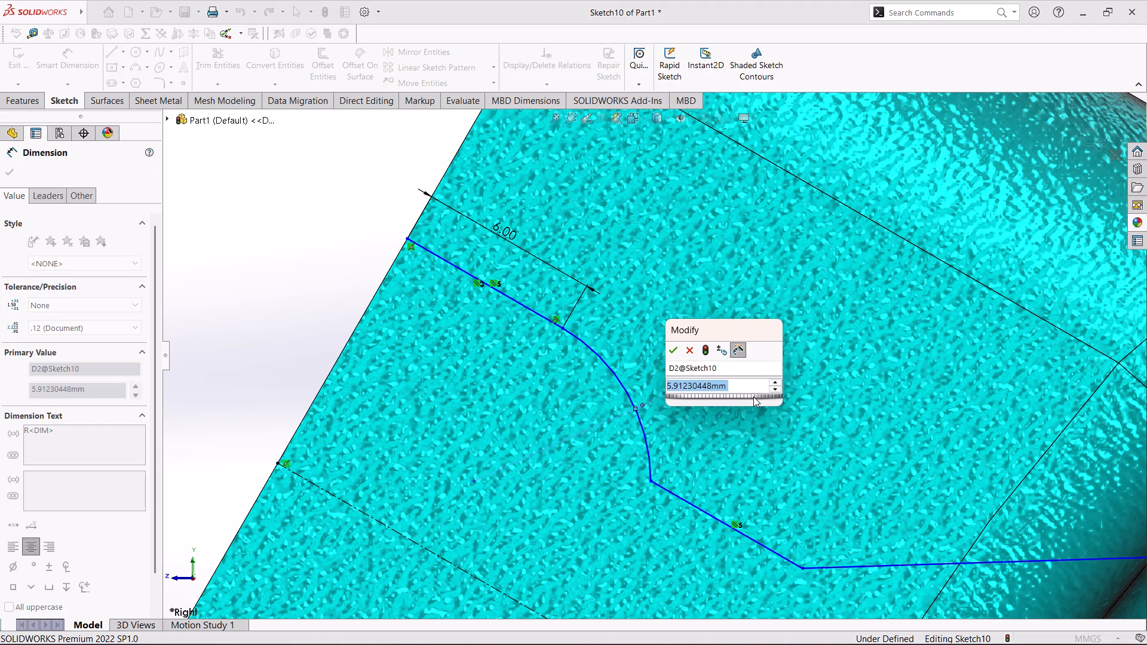
pyautogui.write('15')
pyautogui.press('Return')
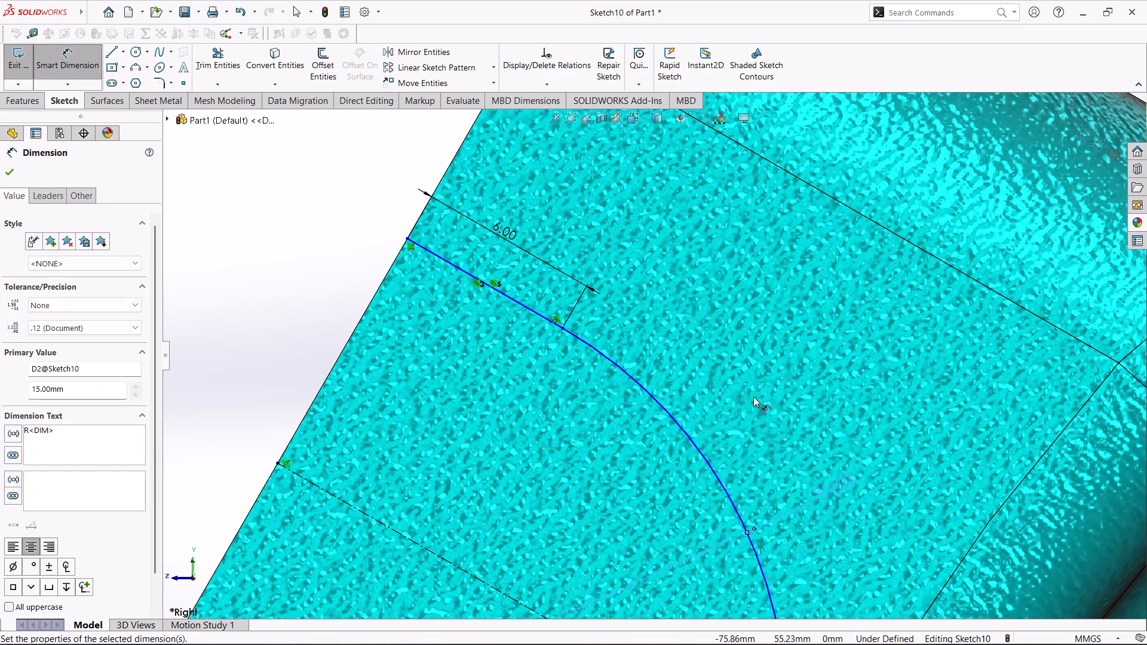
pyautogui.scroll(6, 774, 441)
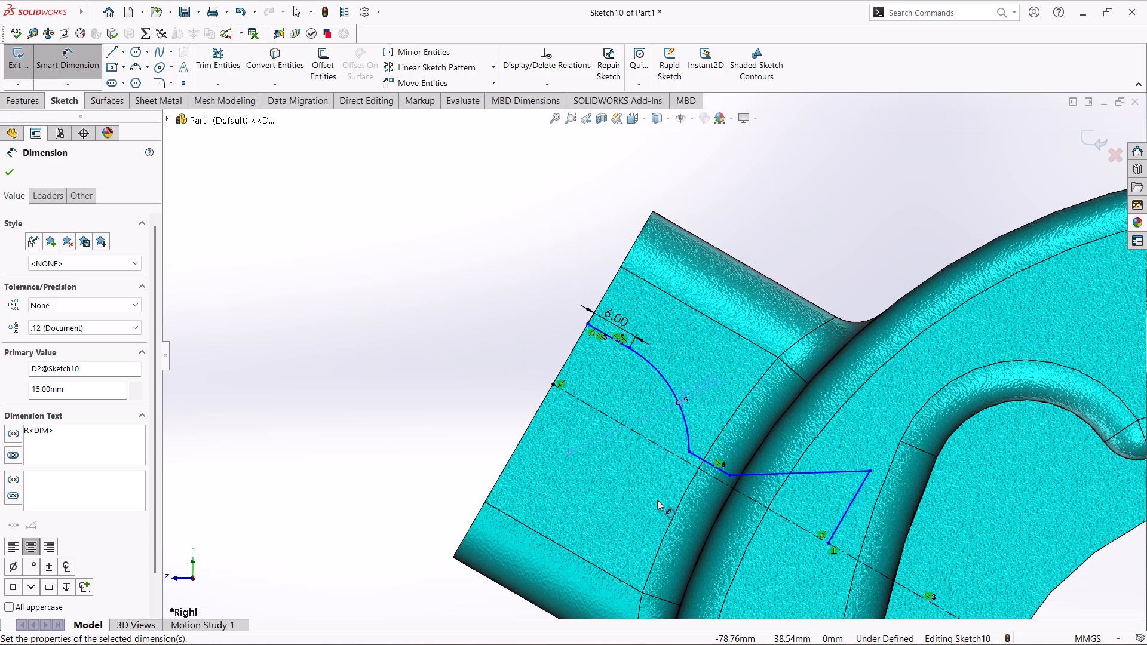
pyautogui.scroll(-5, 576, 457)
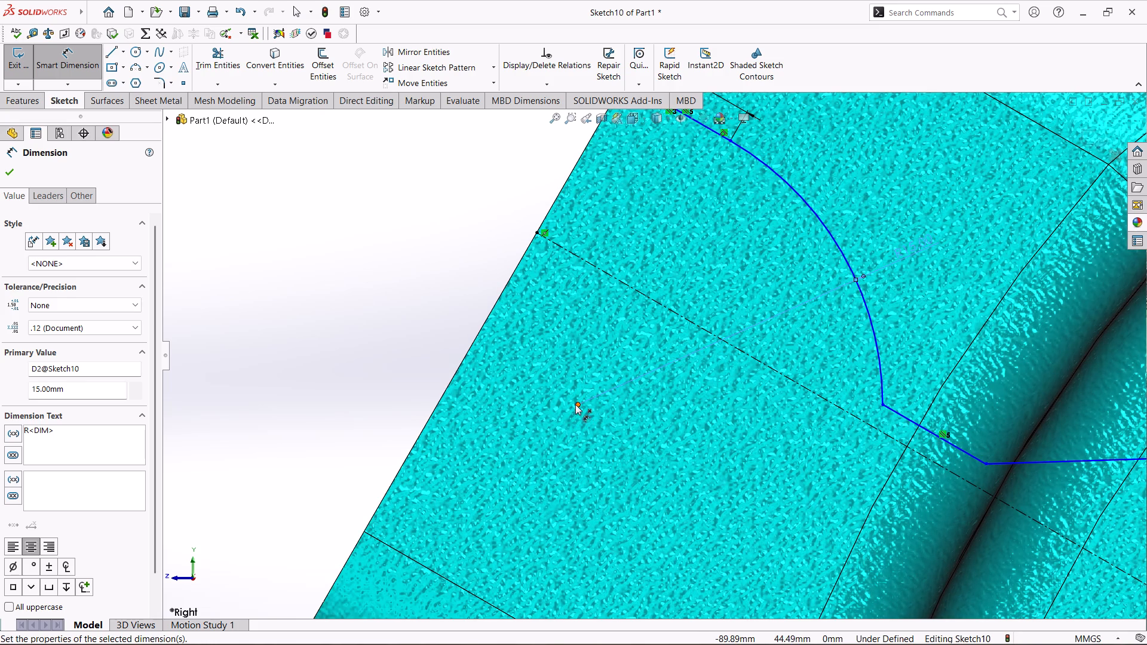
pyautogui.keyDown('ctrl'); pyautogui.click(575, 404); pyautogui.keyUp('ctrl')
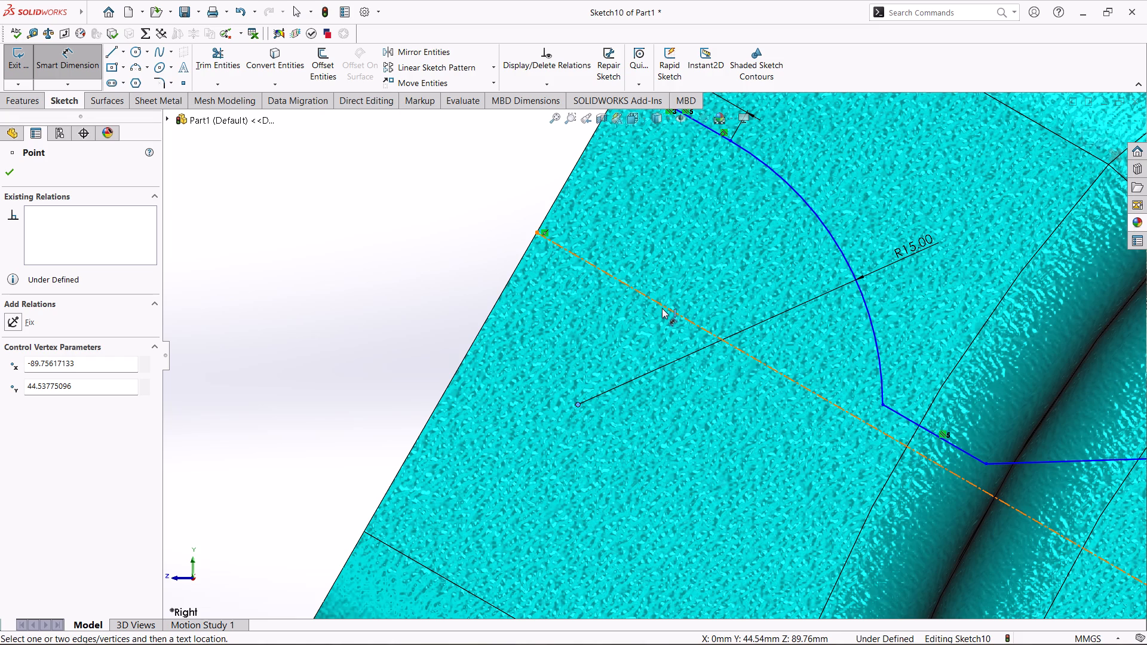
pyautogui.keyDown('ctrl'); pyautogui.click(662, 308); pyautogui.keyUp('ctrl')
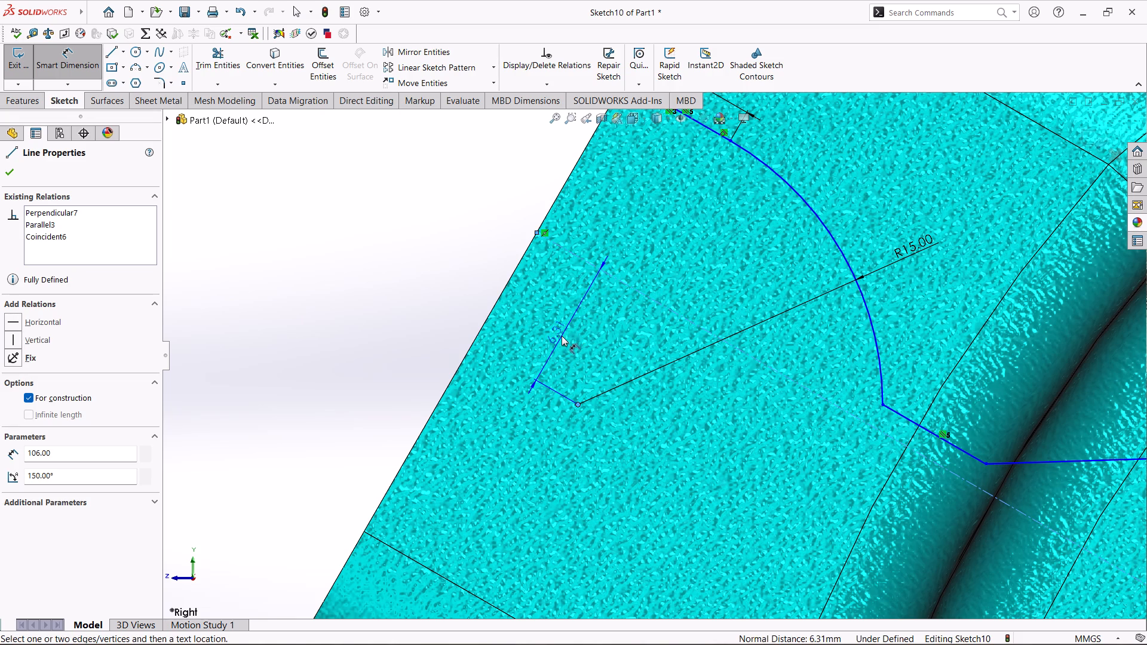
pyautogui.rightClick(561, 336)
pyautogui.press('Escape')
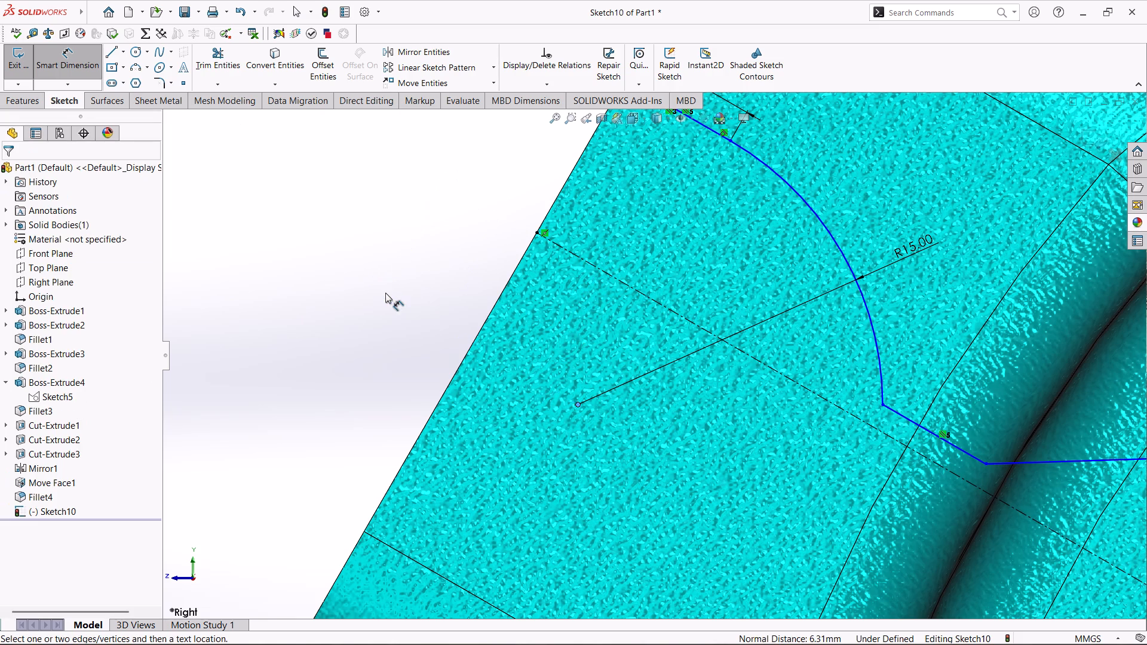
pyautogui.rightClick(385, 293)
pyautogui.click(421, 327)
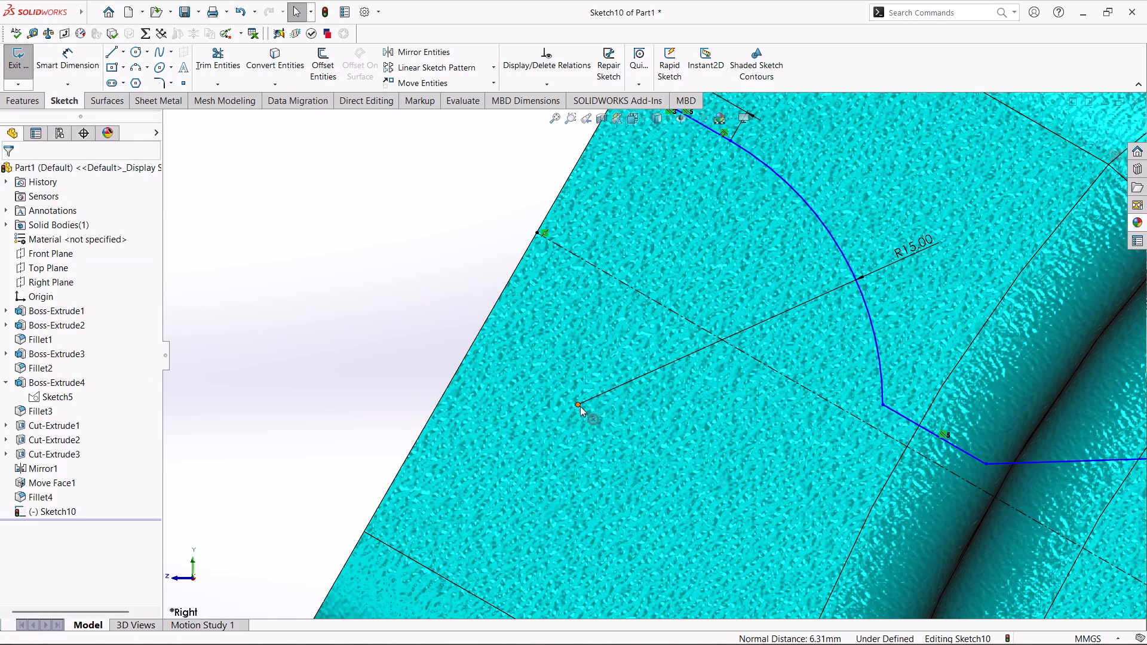
# Make the 15 mm arc's center point coincident with the angled centerline.
pyautogui.click(579, 405)
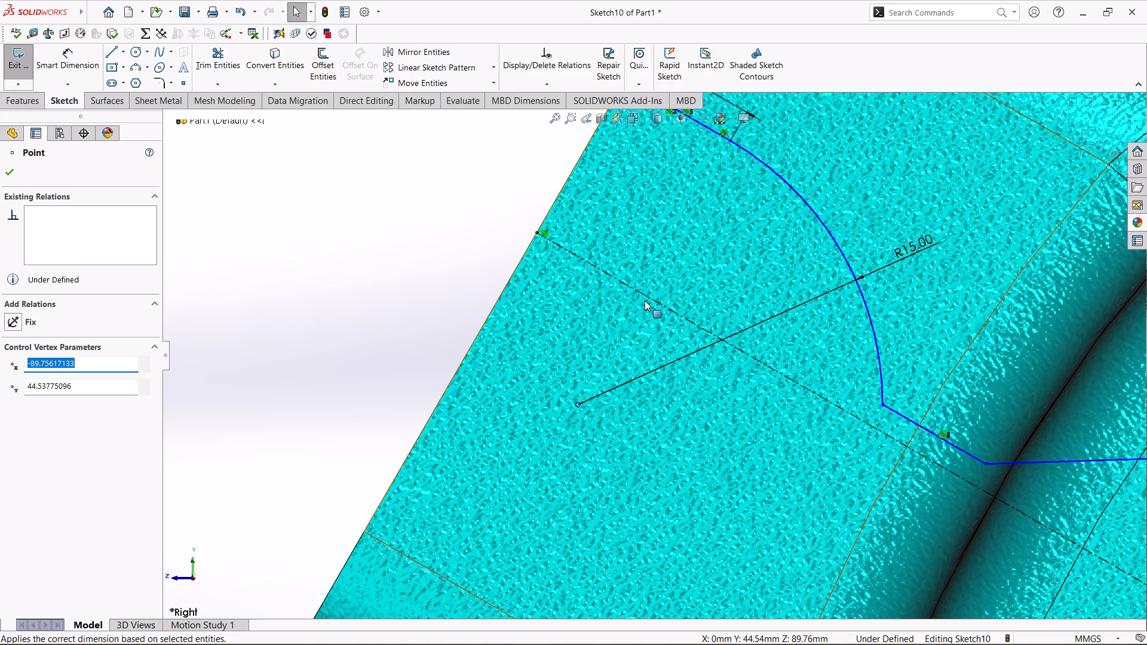
pyautogui.keyDown('ctrl'); pyautogui.click(646, 299); pyautogui.keyUp('ctrl')
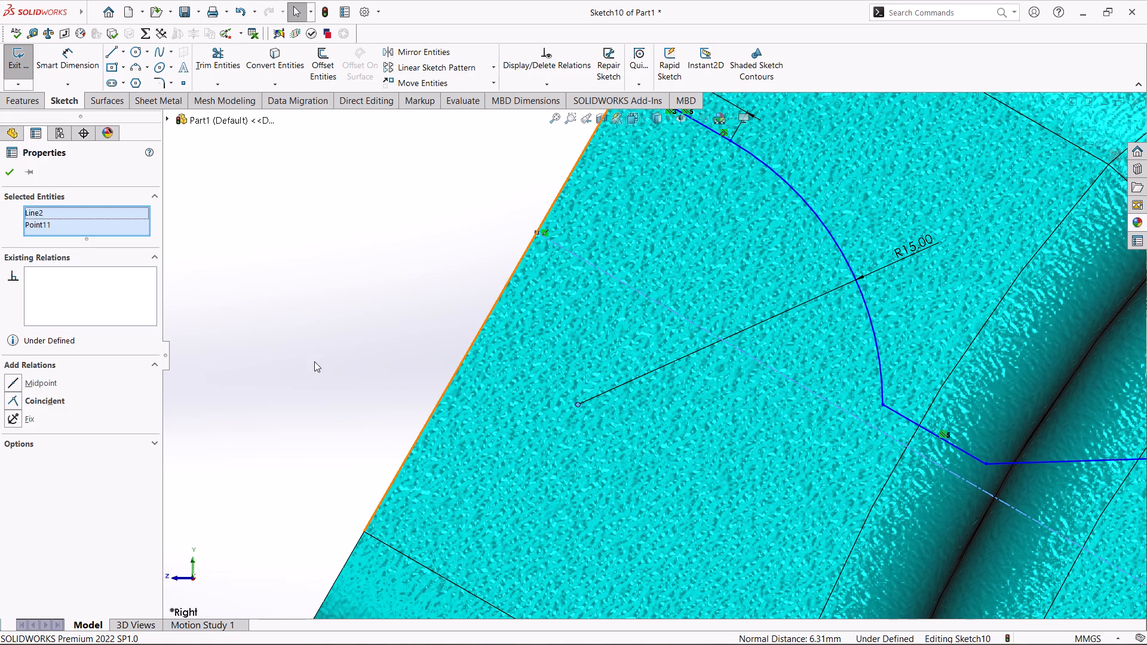
pyautogui.click(12, 400)
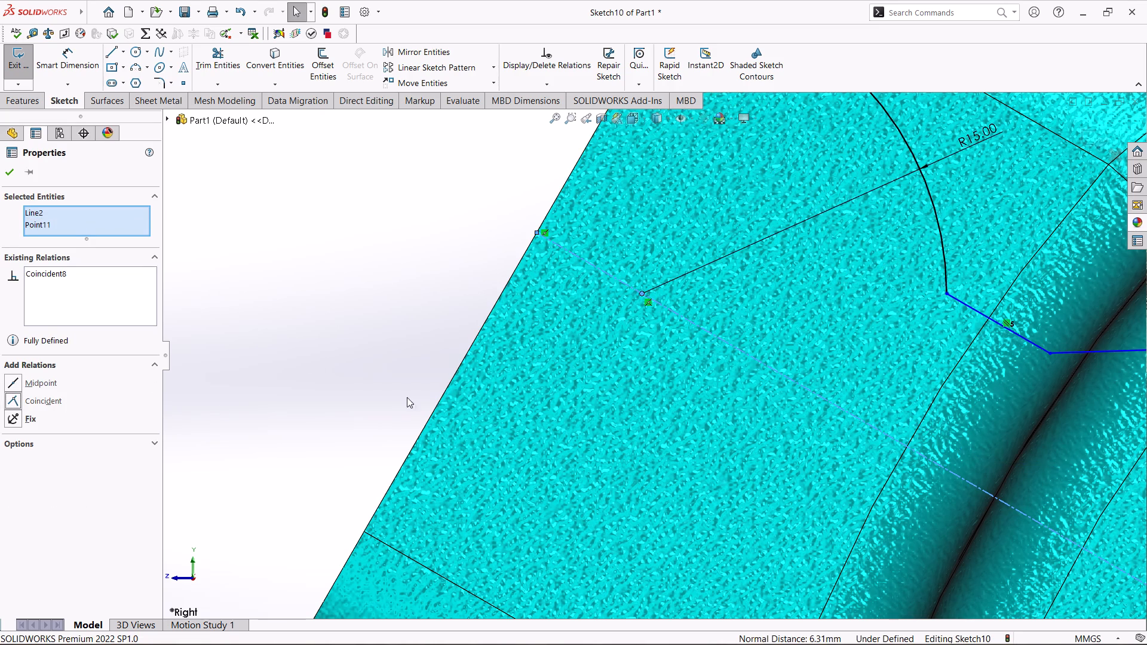
pyautogui.scroll(5, 466, 380)
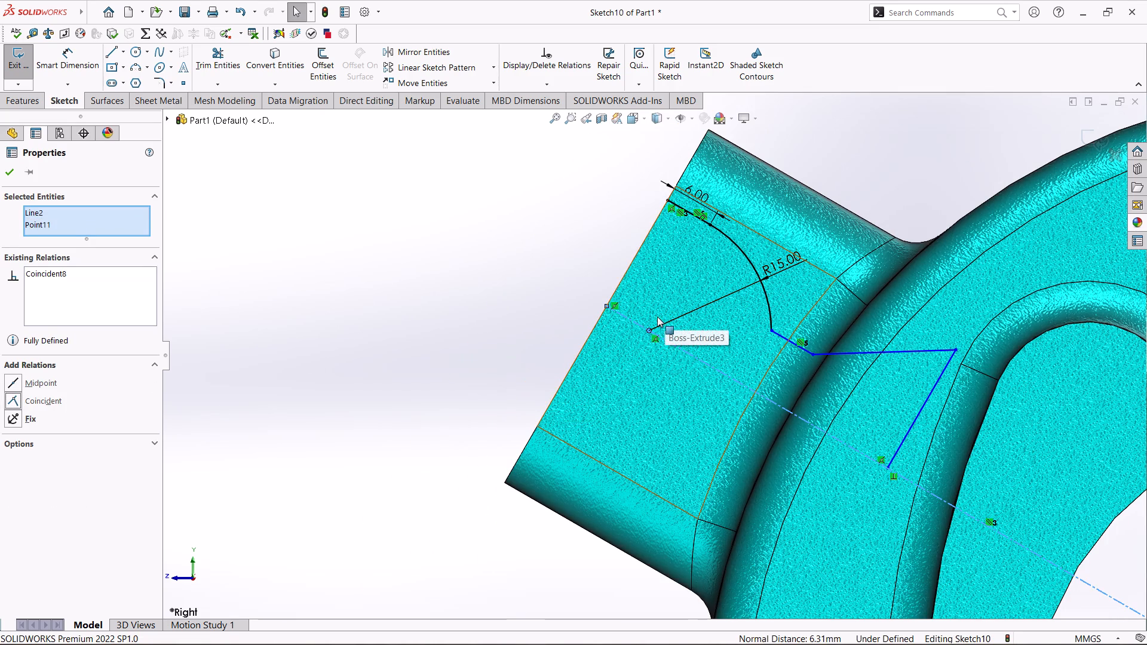
# Dimension the distance from the boss's outer edge to the inner end of the profile's second parallel line to 25 mm.
pyautogui.click(10, 171)
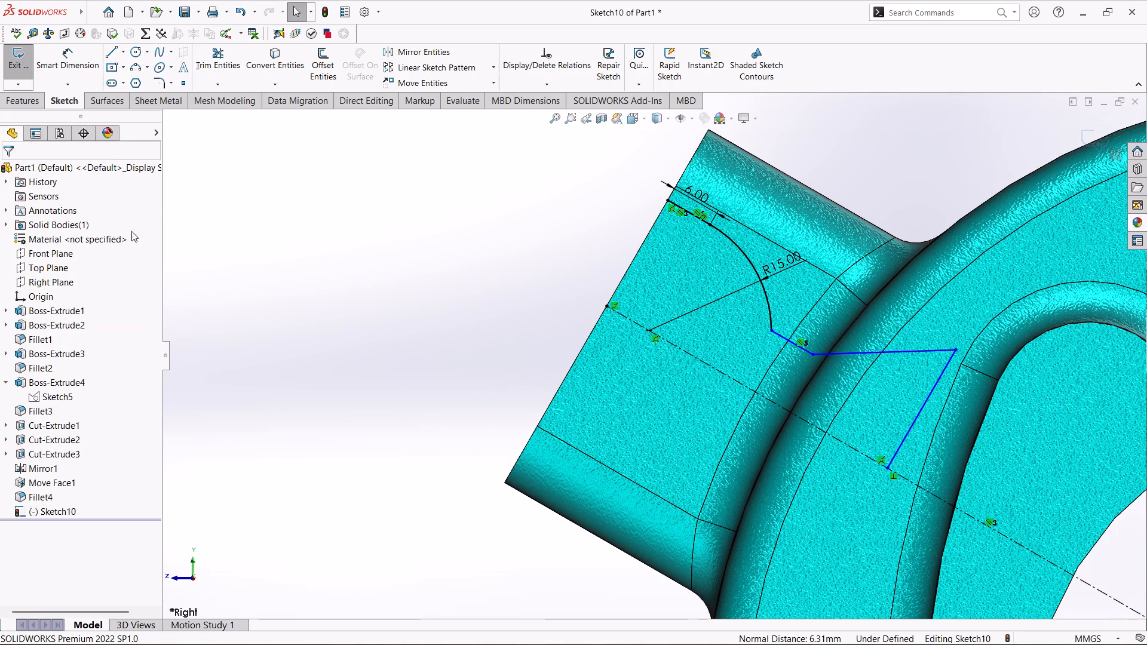
pyautogui.scroll(2, 849, 229)
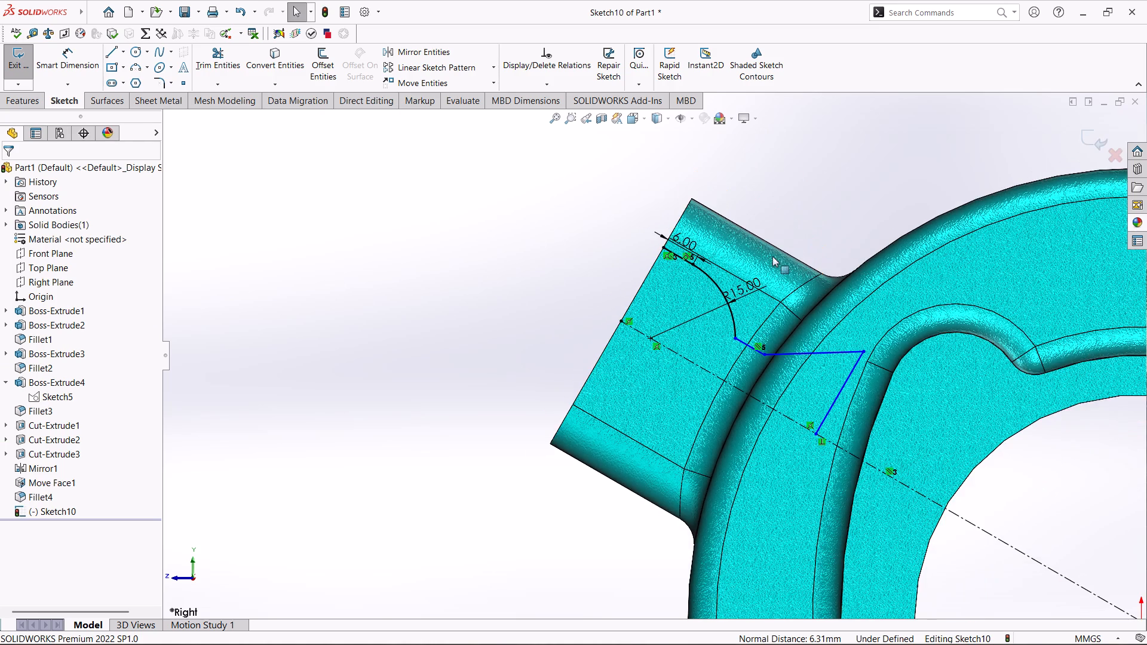
pyautogui.scroll(-1, 801, 301)
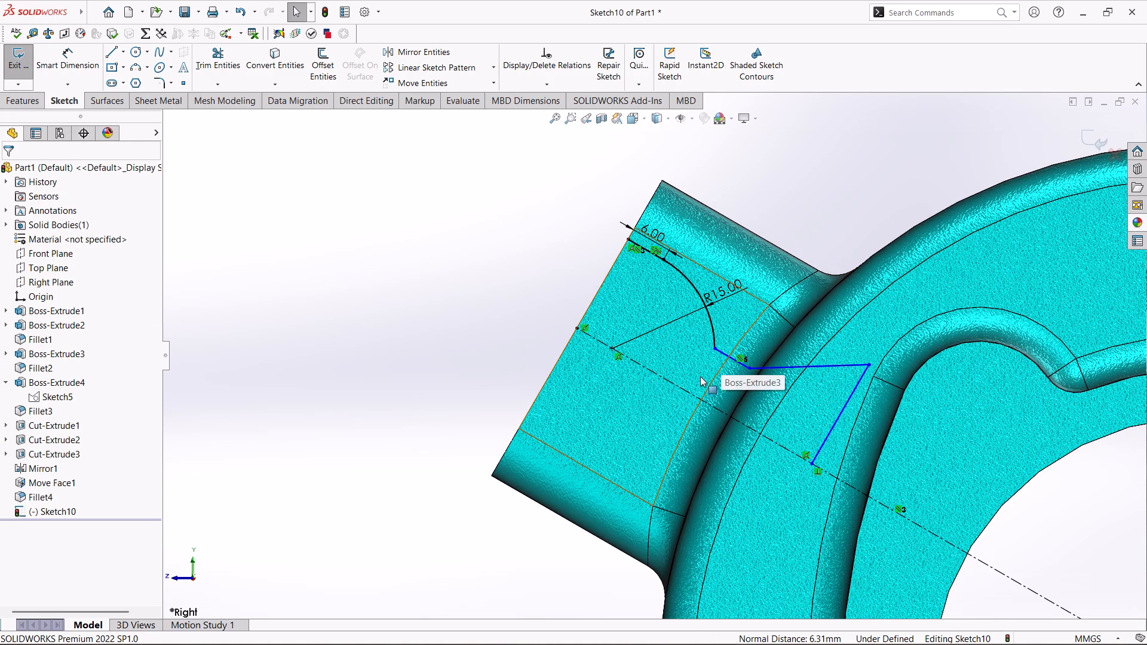
pyautogui.moveTo(531, 294); pyautogui.dragTo(539, 207, button='right')
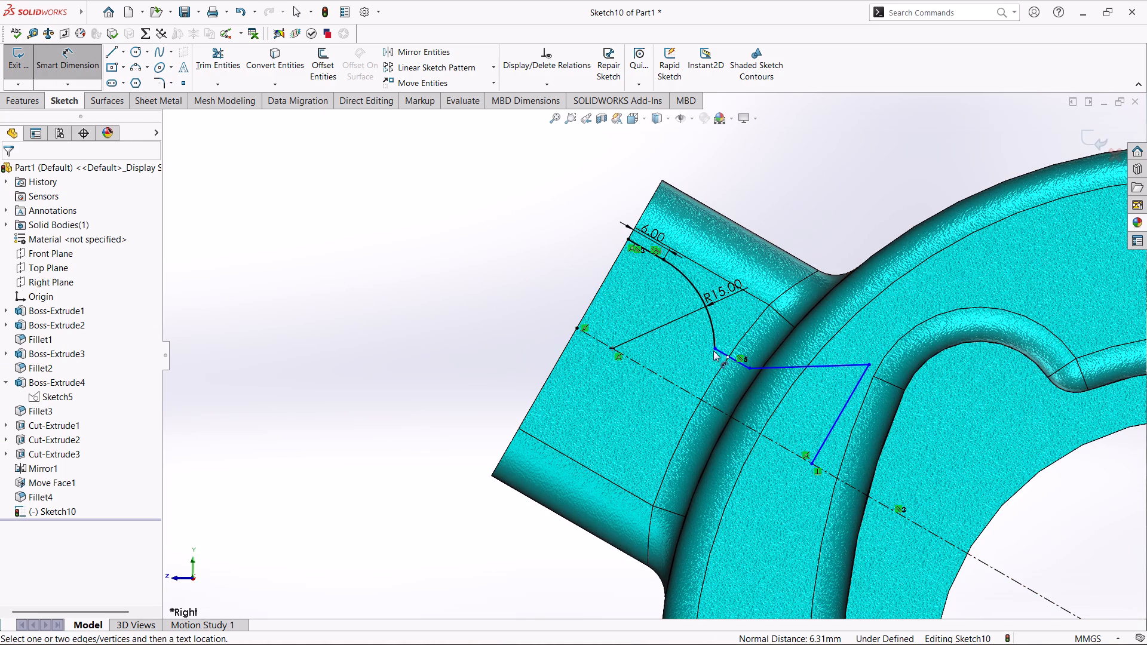
pyautogui.click(750, 369)
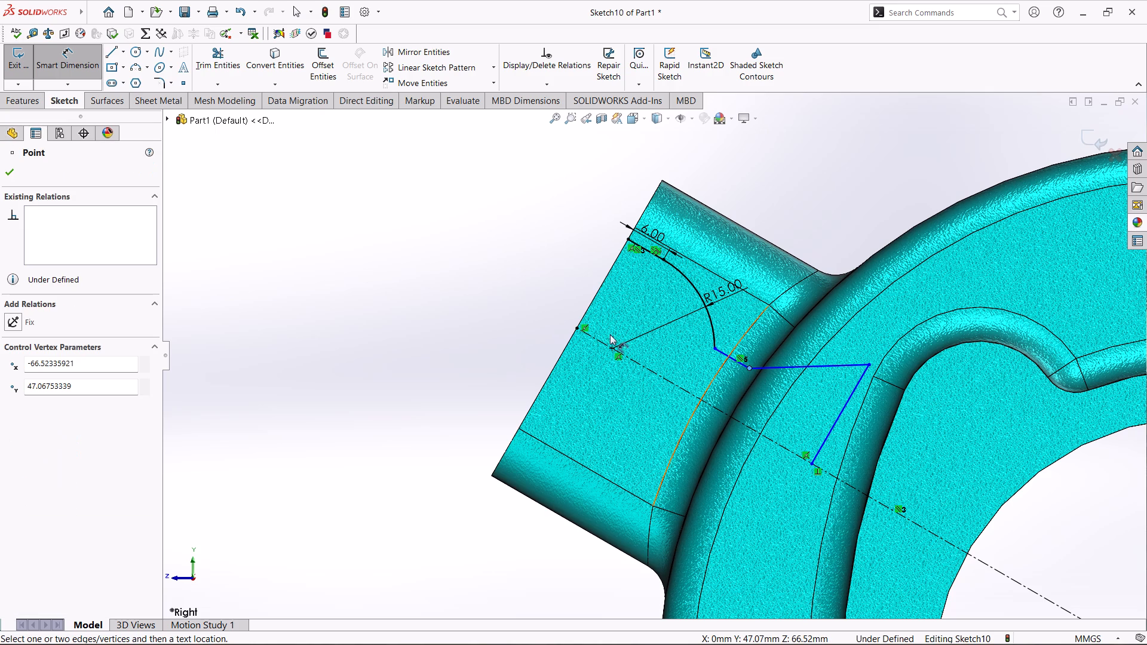
pyautogui.click(597, 295)
pyautogui.click(784, 174)
pyautogui.press('2')
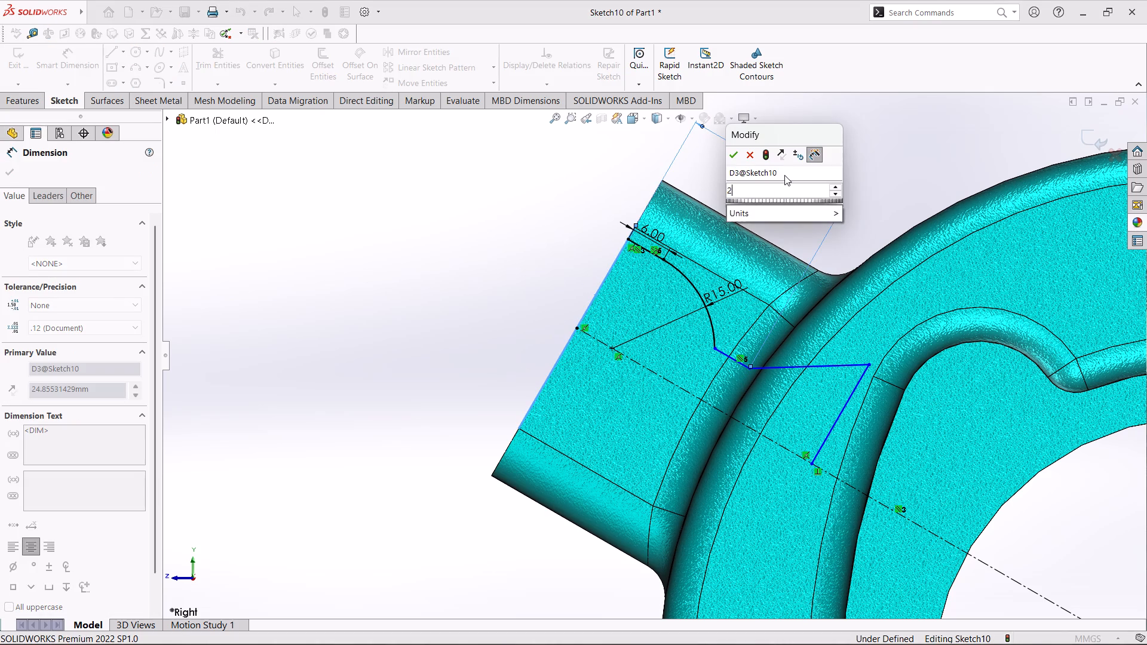
pyautogui.press('5')
pyautogui.press('Return')
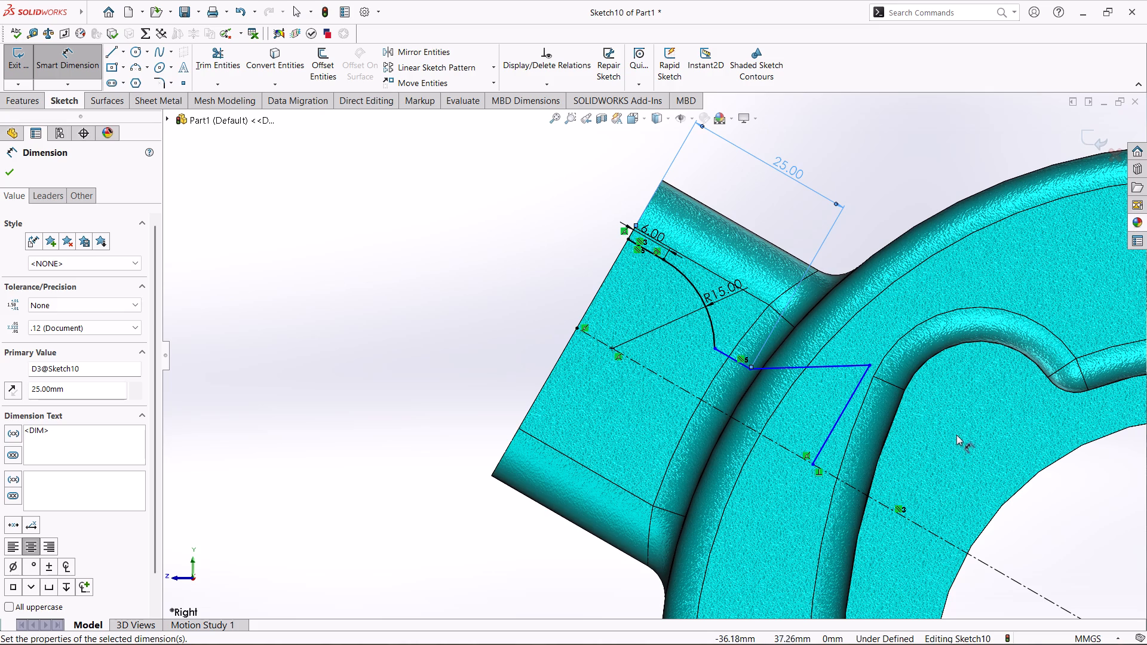
# Dimension the angle between the profile's near-horizontal line and the angled centerline to 50 degrees.
pyautogui.click(821, 366)
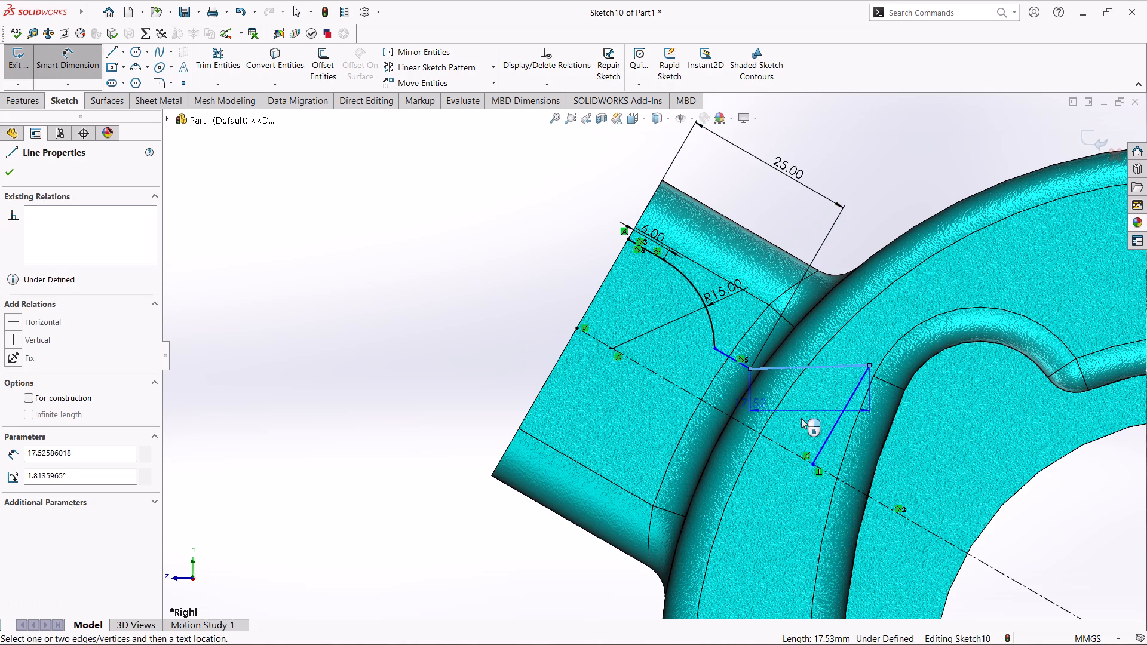
pyautogui.click(784, 446)
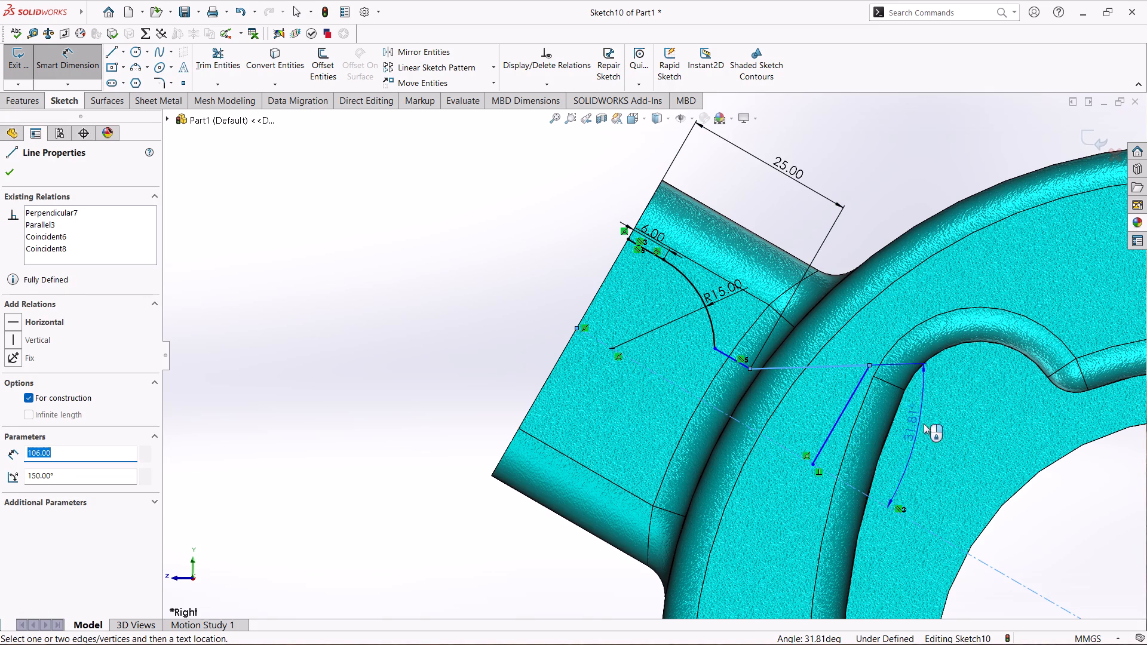
pyautogui.click(934, 423)
pyautogui.write('50')
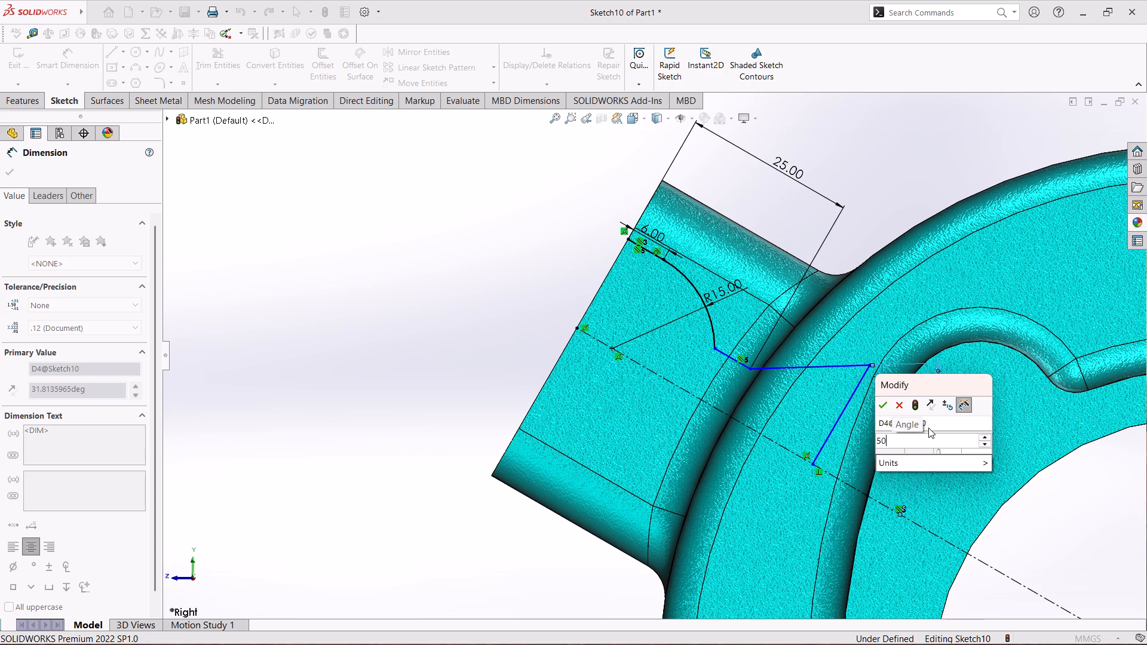
pyautogui.press('Return')
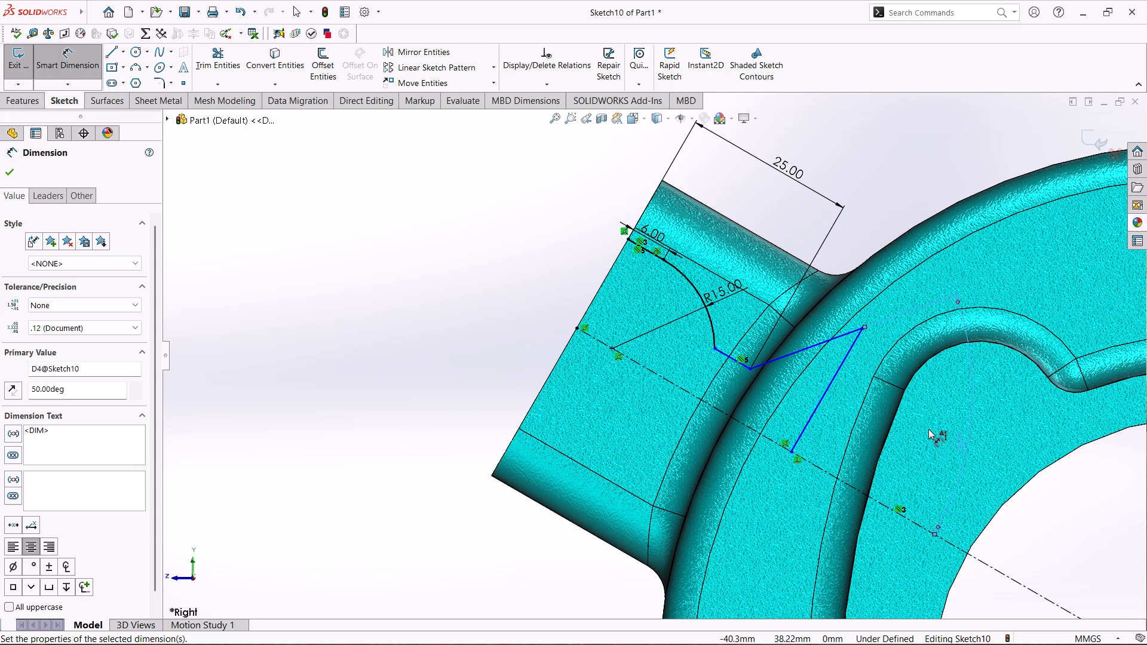
pyautogui.press('space')
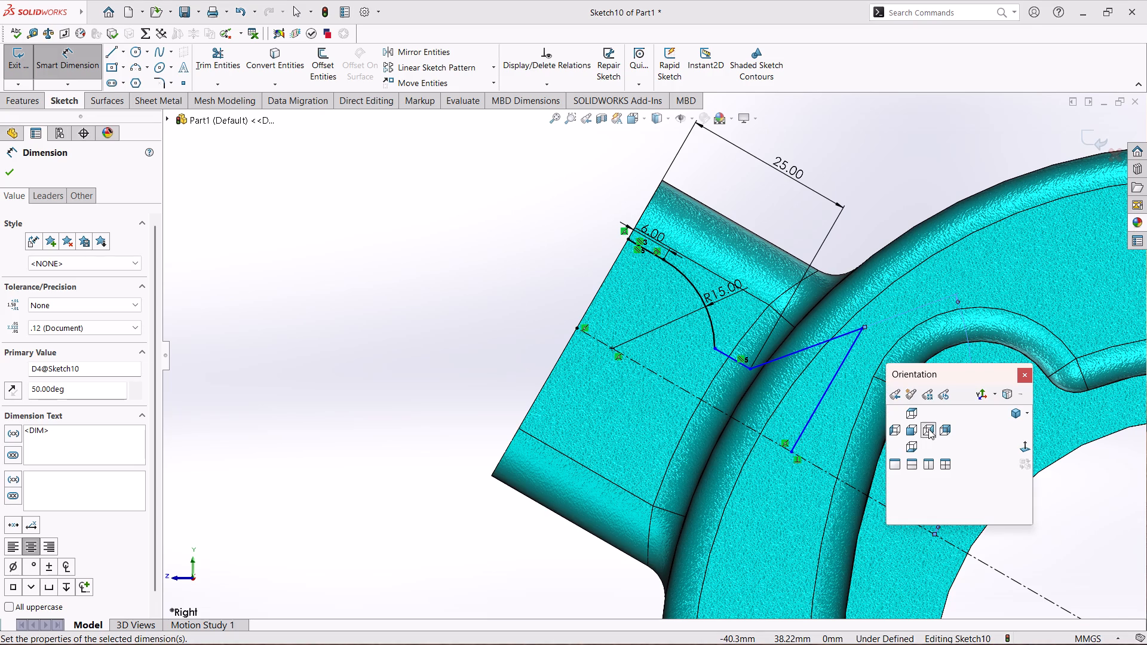
pyautogui.click(429, 309)
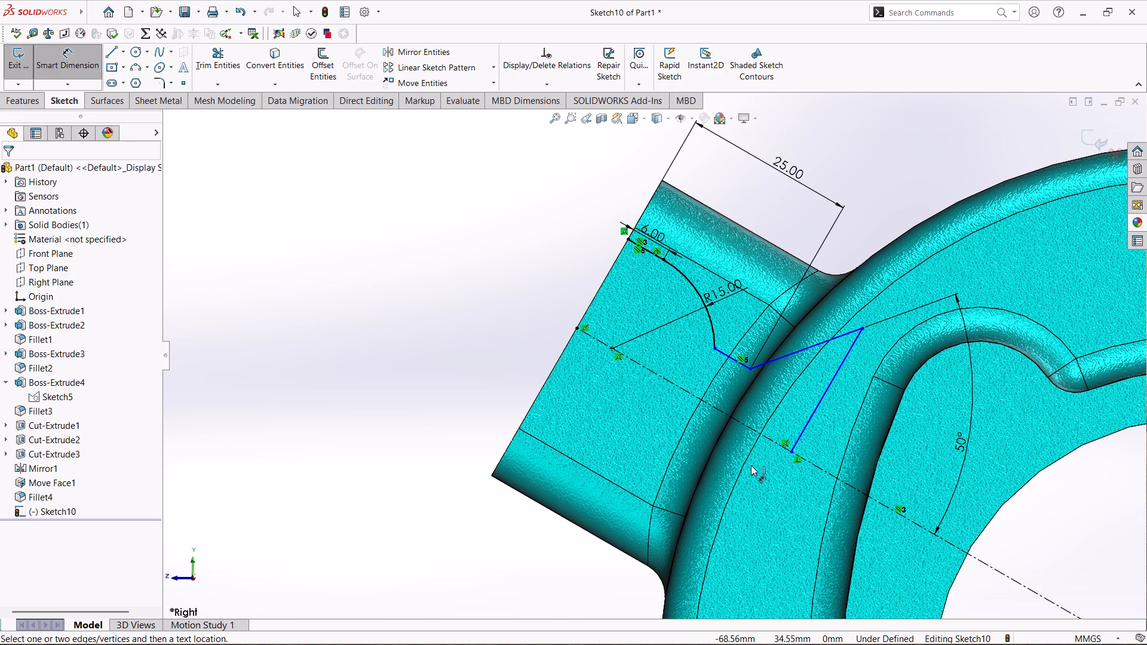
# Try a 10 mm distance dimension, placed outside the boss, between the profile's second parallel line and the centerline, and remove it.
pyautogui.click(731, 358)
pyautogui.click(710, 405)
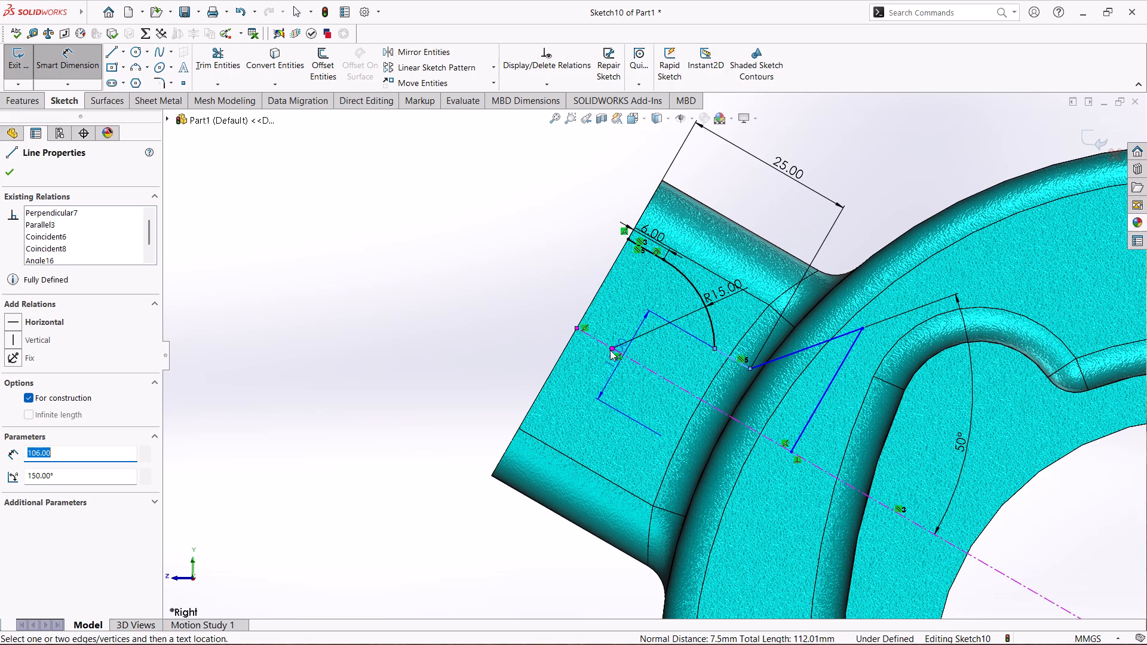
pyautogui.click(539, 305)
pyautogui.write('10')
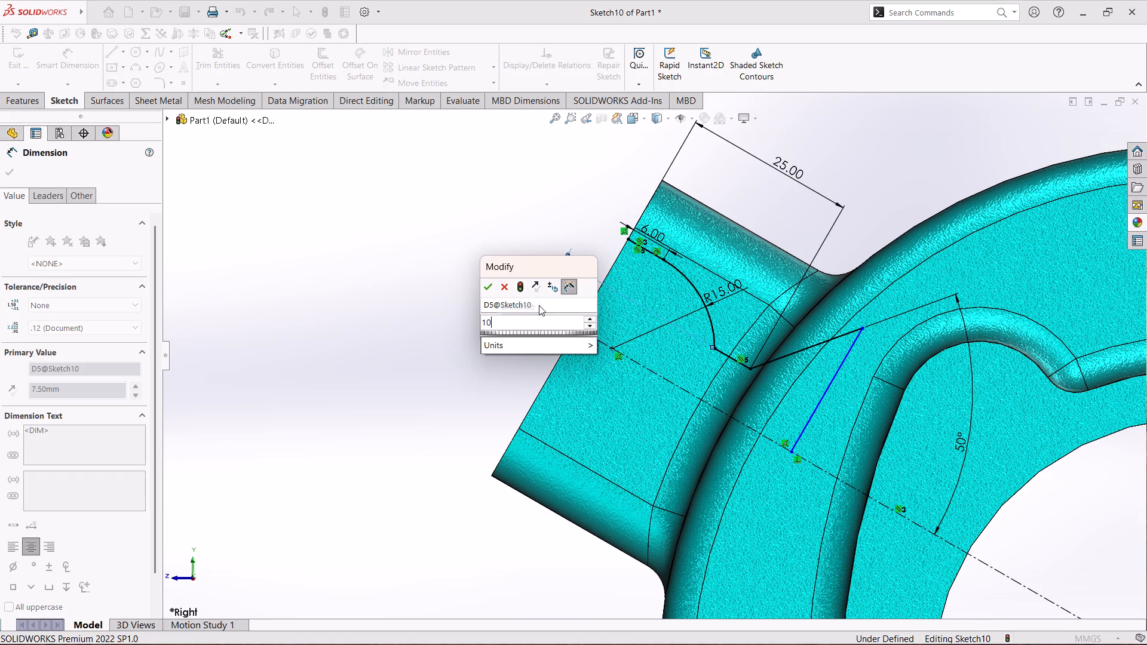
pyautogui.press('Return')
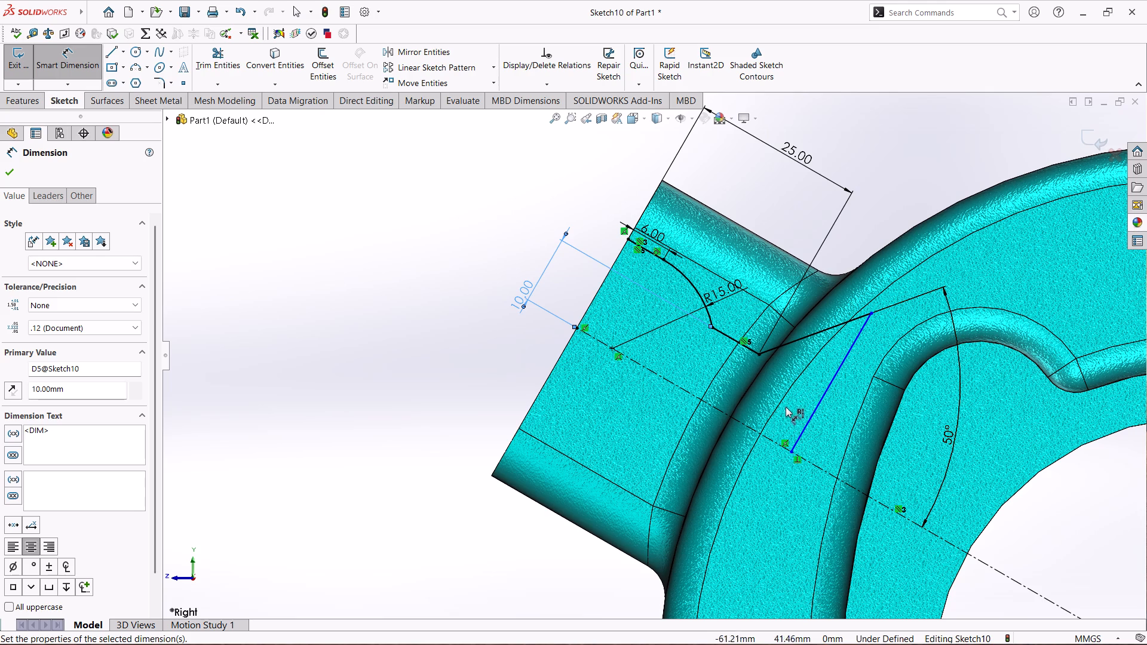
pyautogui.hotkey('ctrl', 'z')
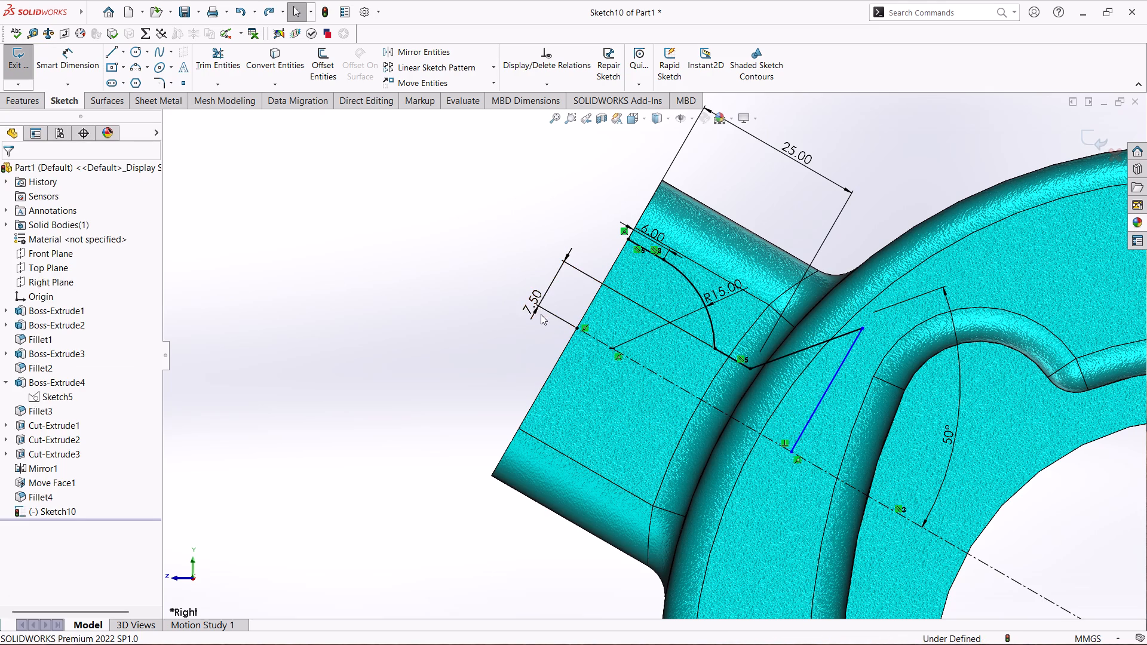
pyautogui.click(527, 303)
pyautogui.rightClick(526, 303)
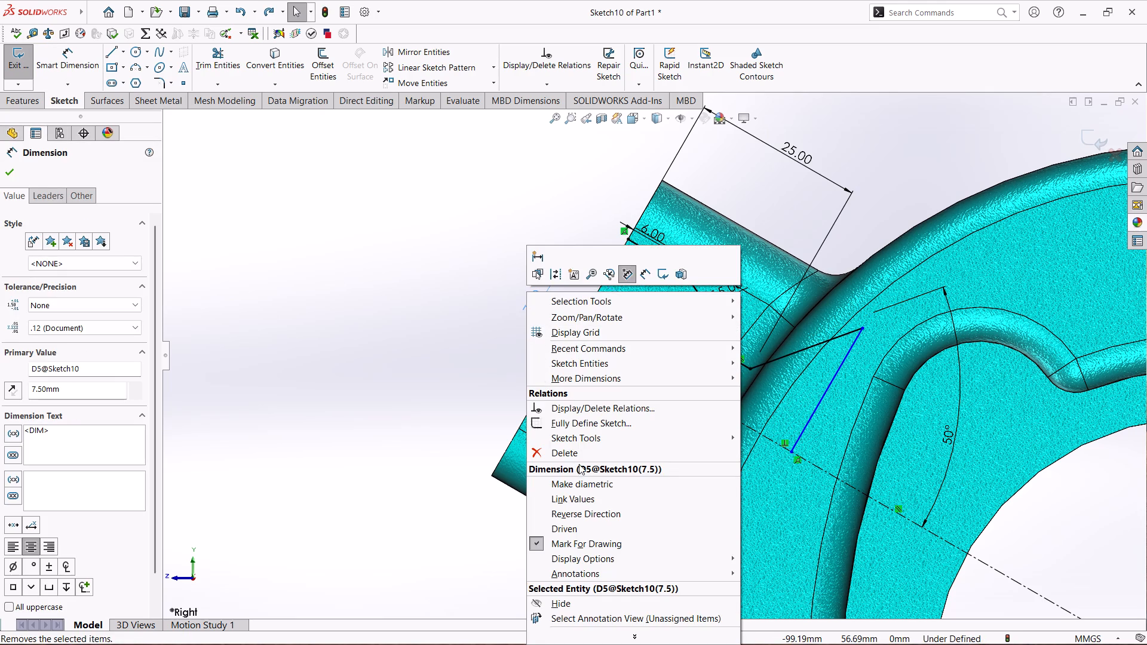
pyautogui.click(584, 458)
# Dimension the distance between the profile's second parallel line and the angled centerline to 10 mm, placing the dimension between the two lines.
pyautogui.moveTo(557, 308); pyautogui.dragTo(545, 299, button='right')
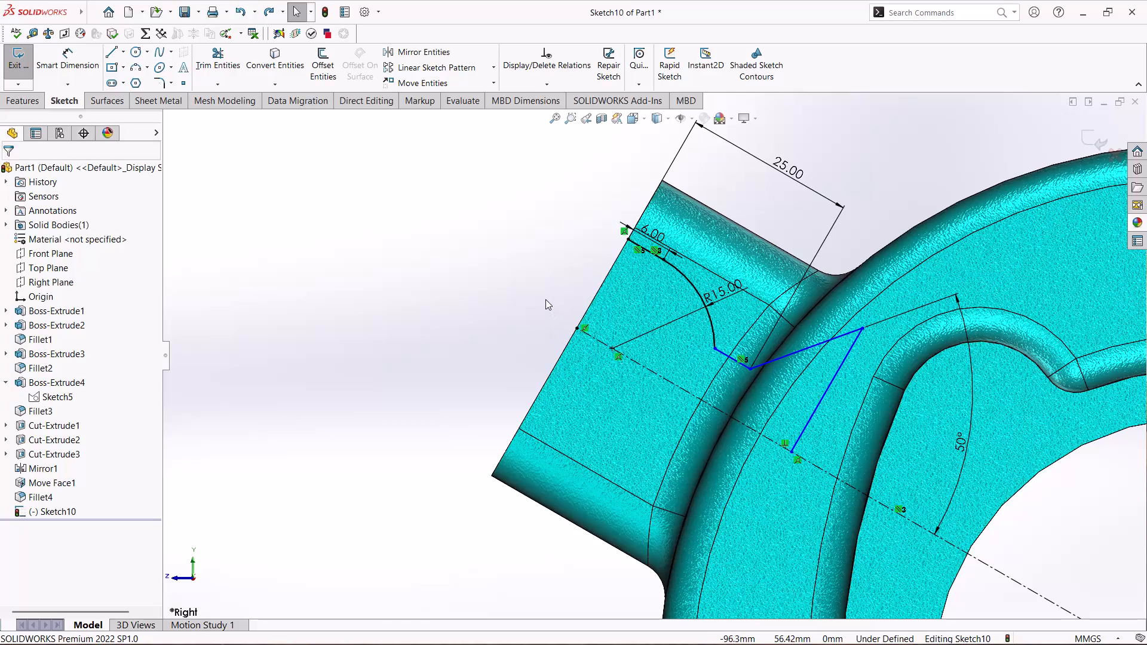
pyautogui.moveTo(545, 299); pyautogui.dragTo(545, 244, button='right')
pyautogui.click(729, 359)
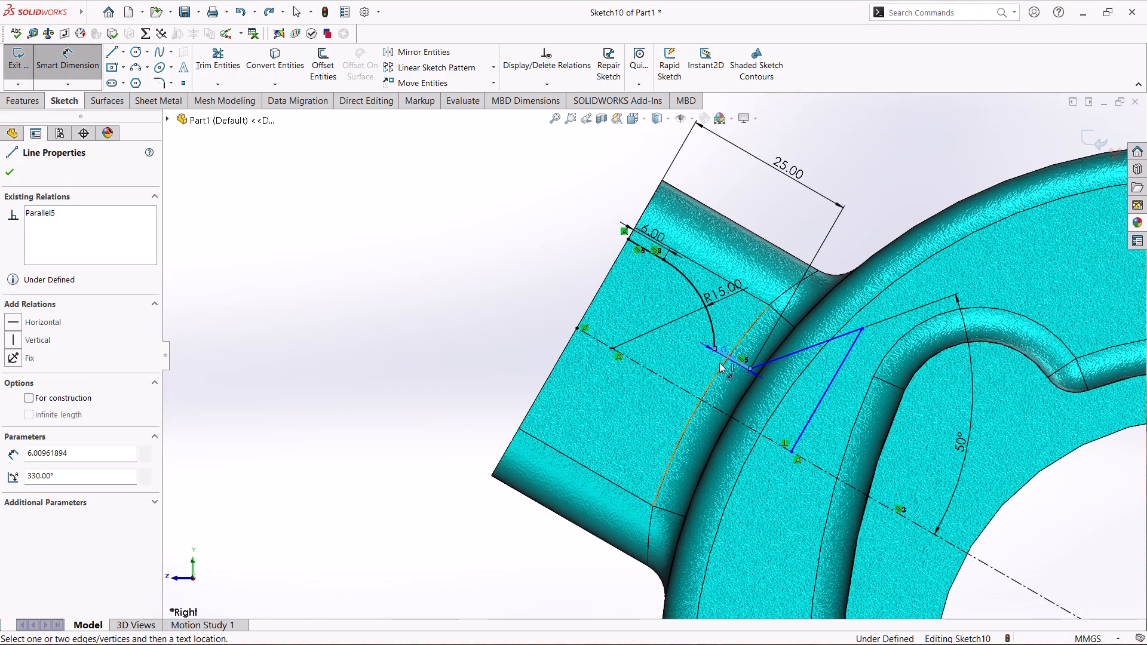
pyautogui.click(704, 400)
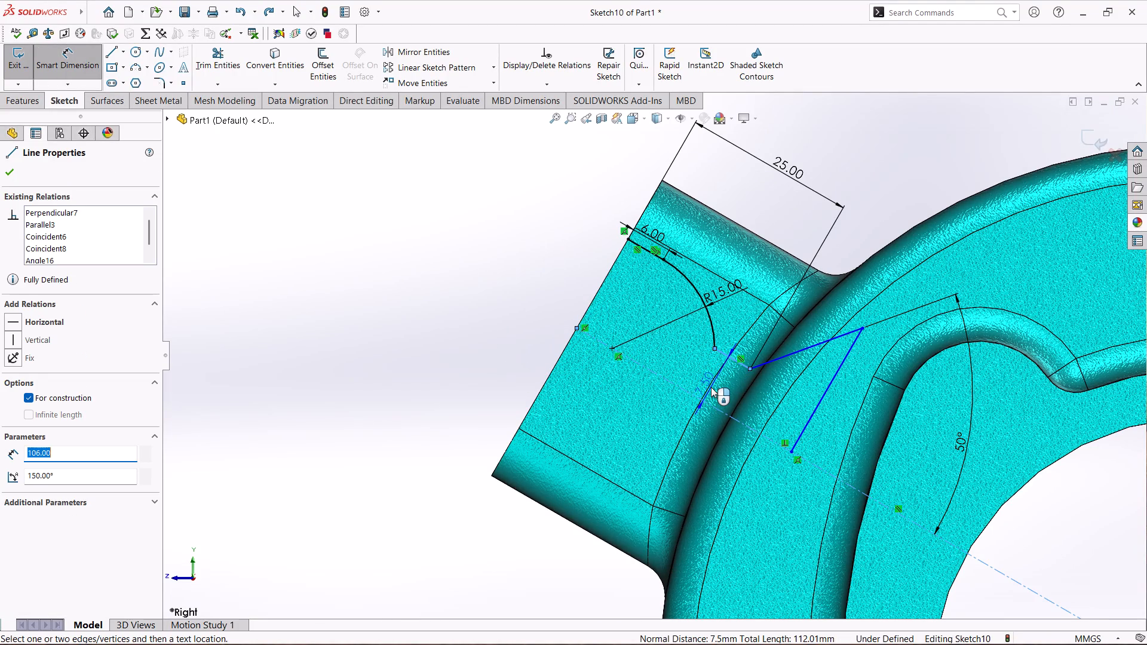
pyautogui.click(711, 387)
pyautogui.write('10')
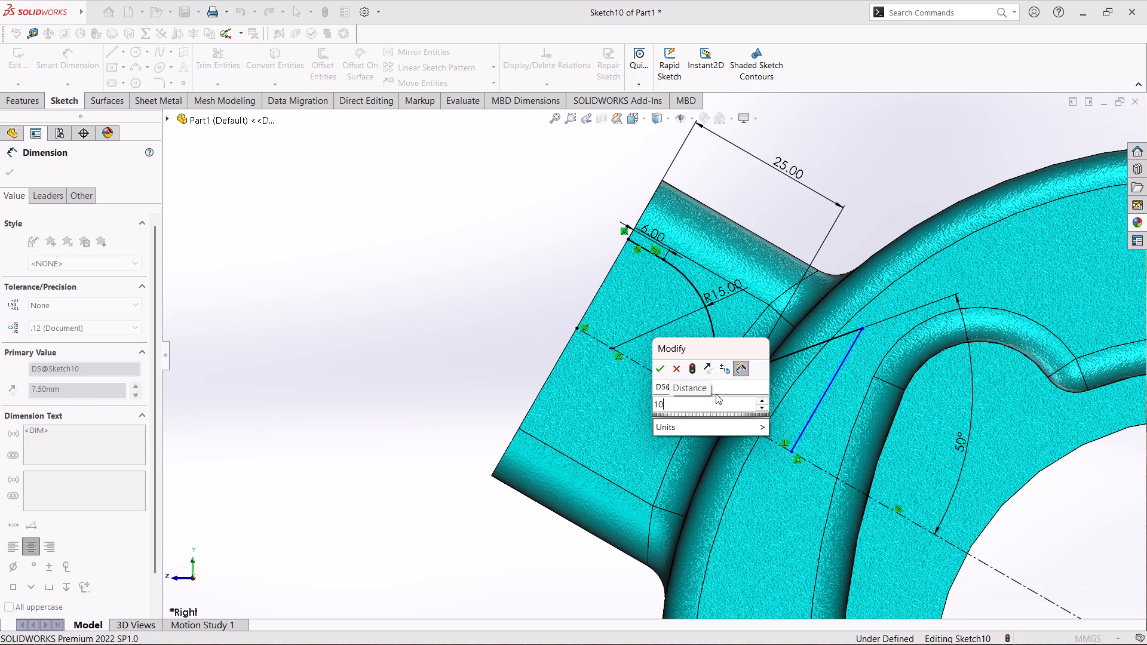
pyautogui.press('Return')
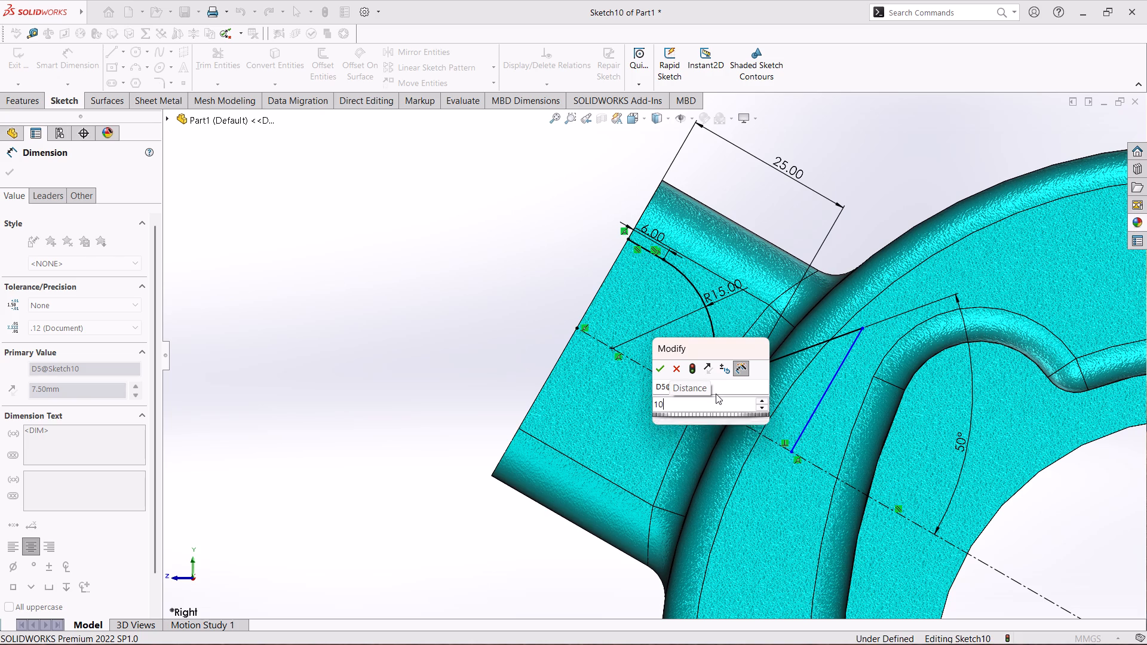
# Add a driven distance dimension between the profile's first line and the angled centerline, placed outside the boss's outer edge.
pyautogui.click(645, 250)
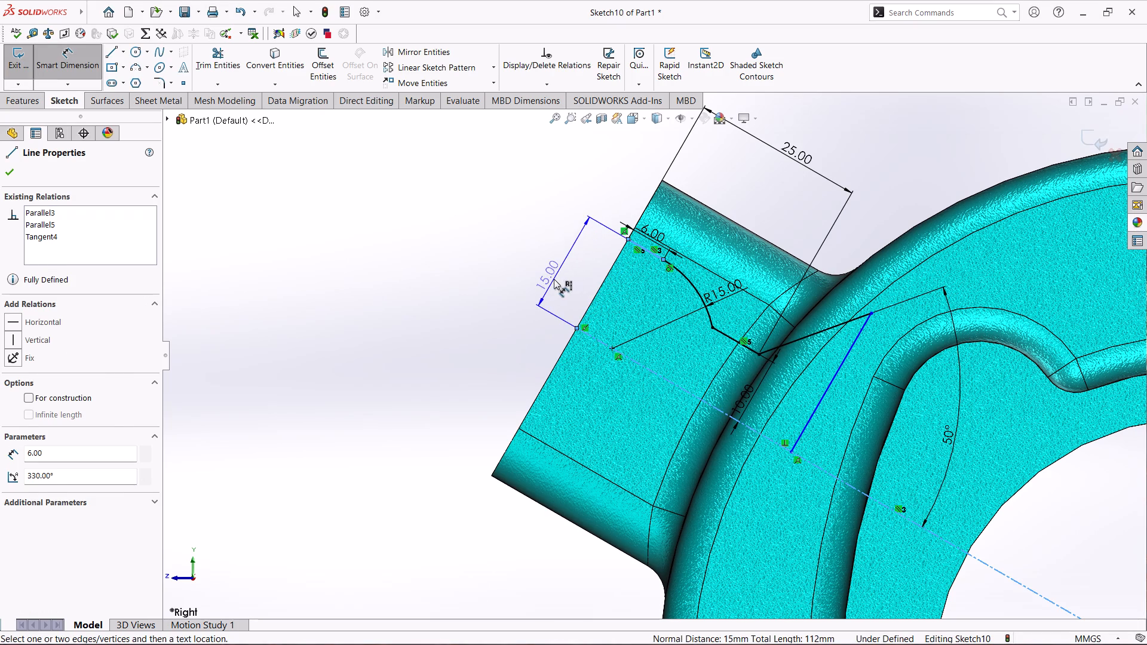
pyautogui.click(554, 279)
pyautogui.click(660, 325)
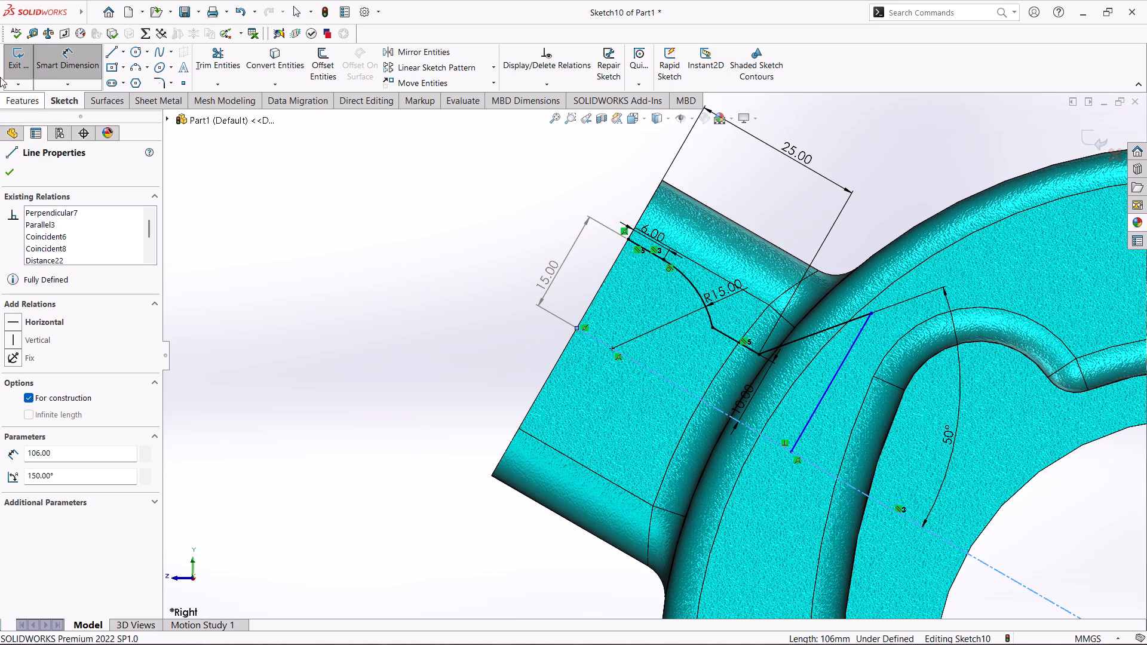
pyautogui.click(7, 170)
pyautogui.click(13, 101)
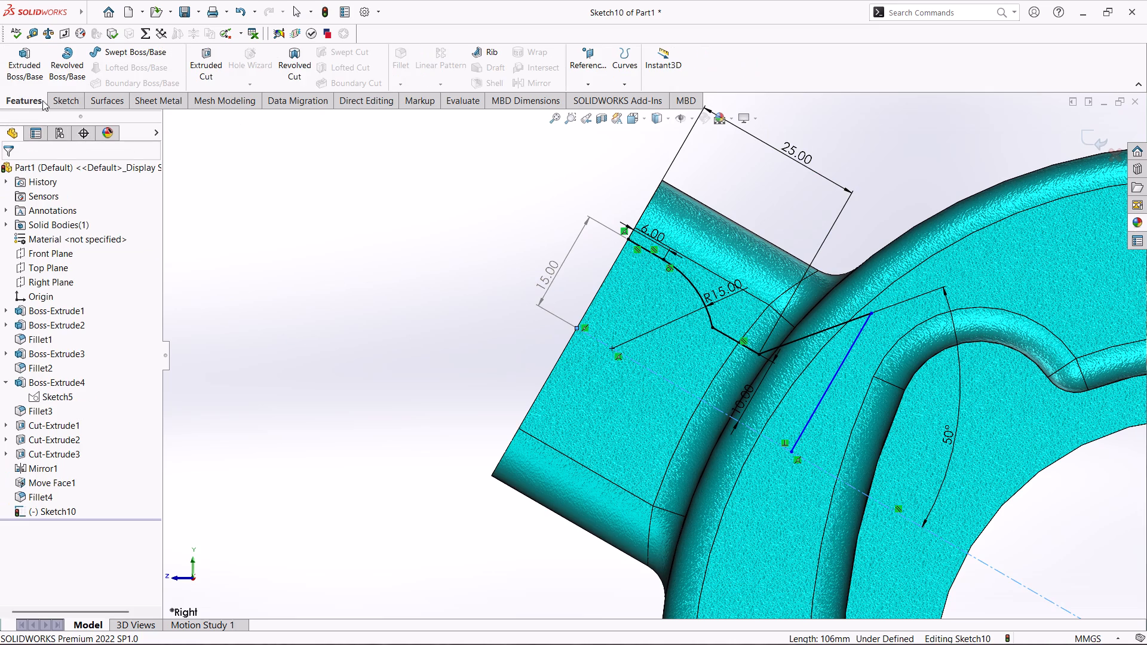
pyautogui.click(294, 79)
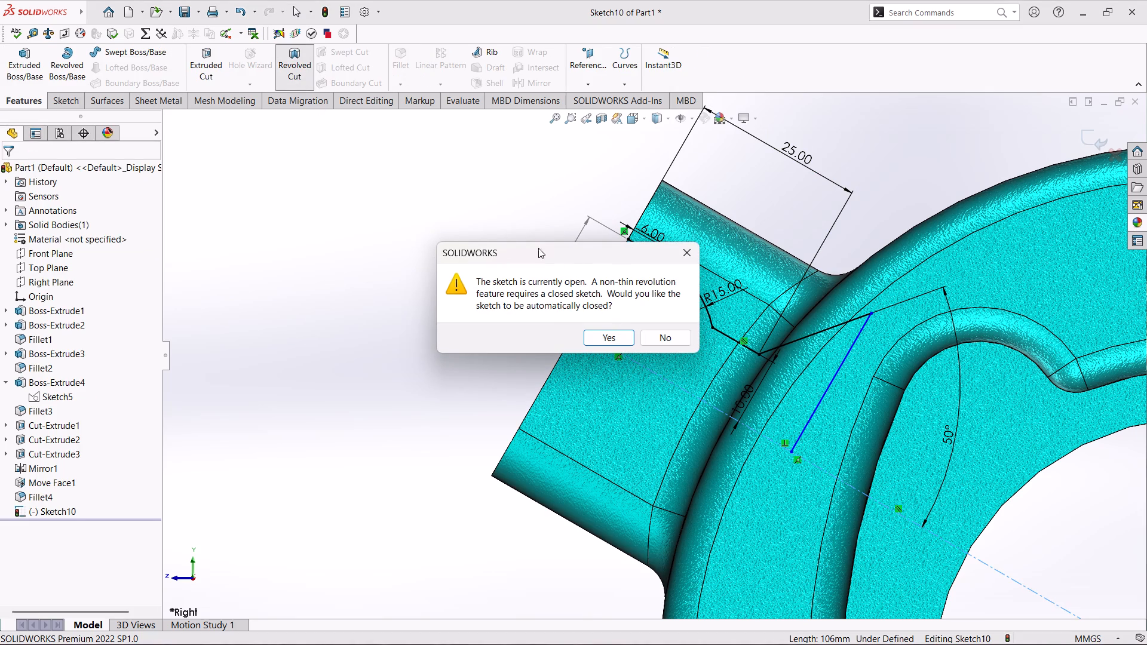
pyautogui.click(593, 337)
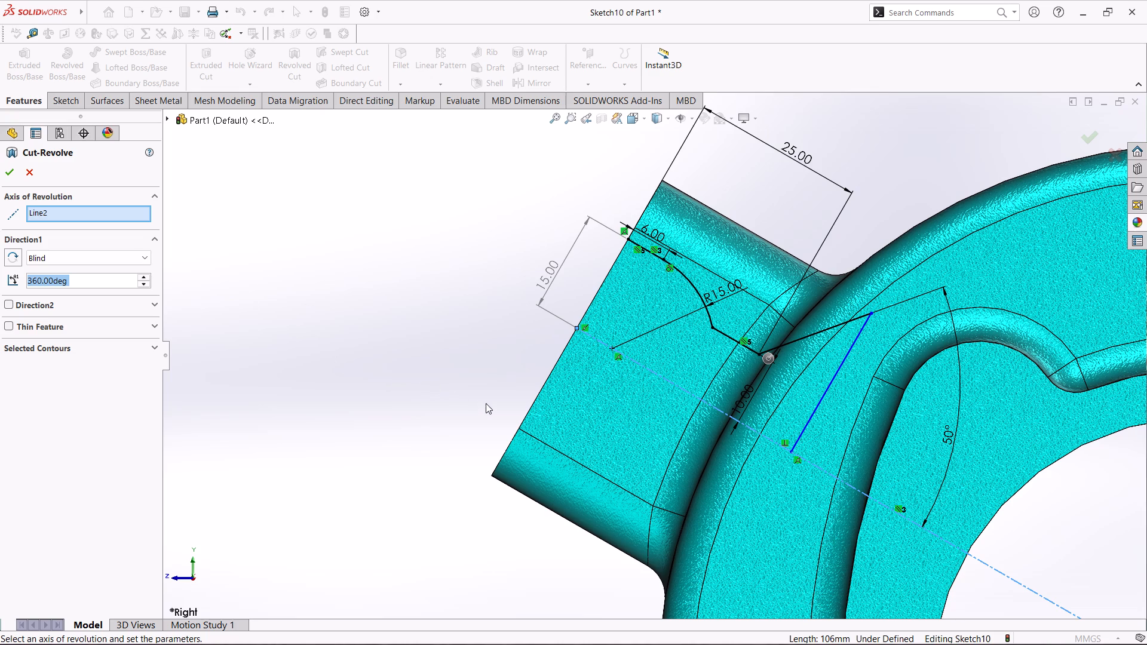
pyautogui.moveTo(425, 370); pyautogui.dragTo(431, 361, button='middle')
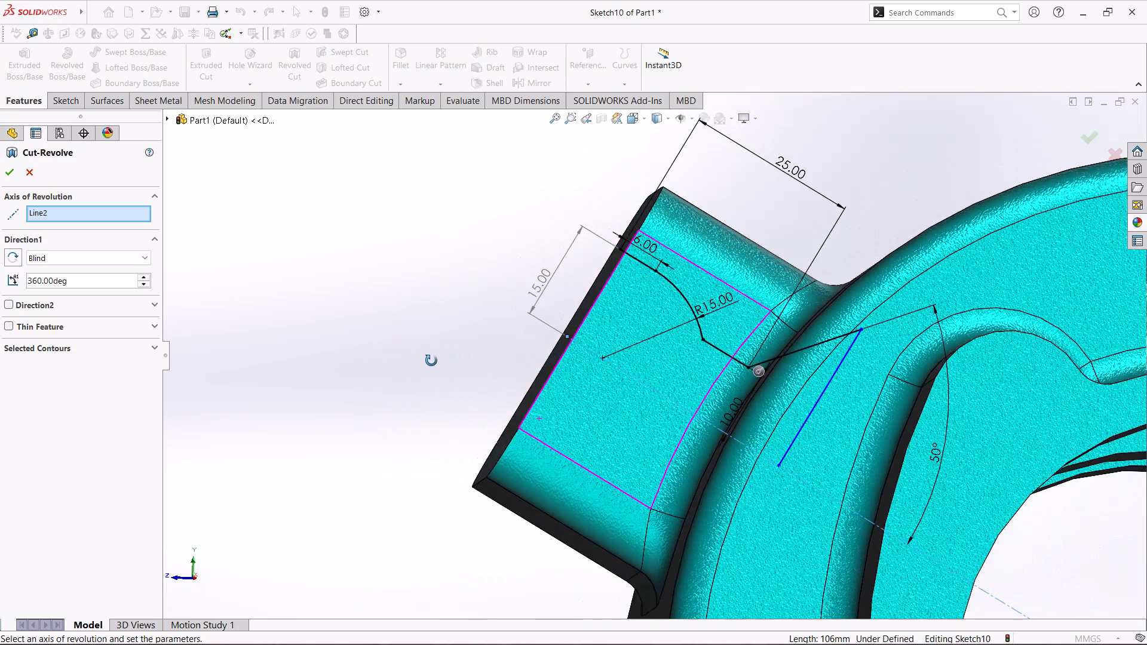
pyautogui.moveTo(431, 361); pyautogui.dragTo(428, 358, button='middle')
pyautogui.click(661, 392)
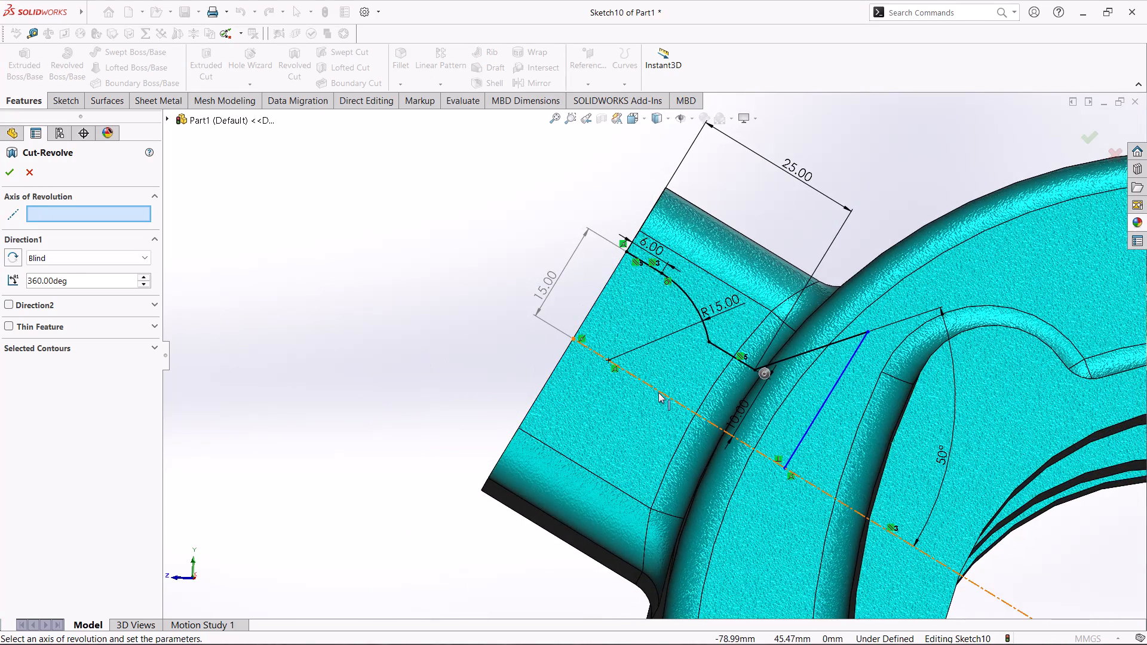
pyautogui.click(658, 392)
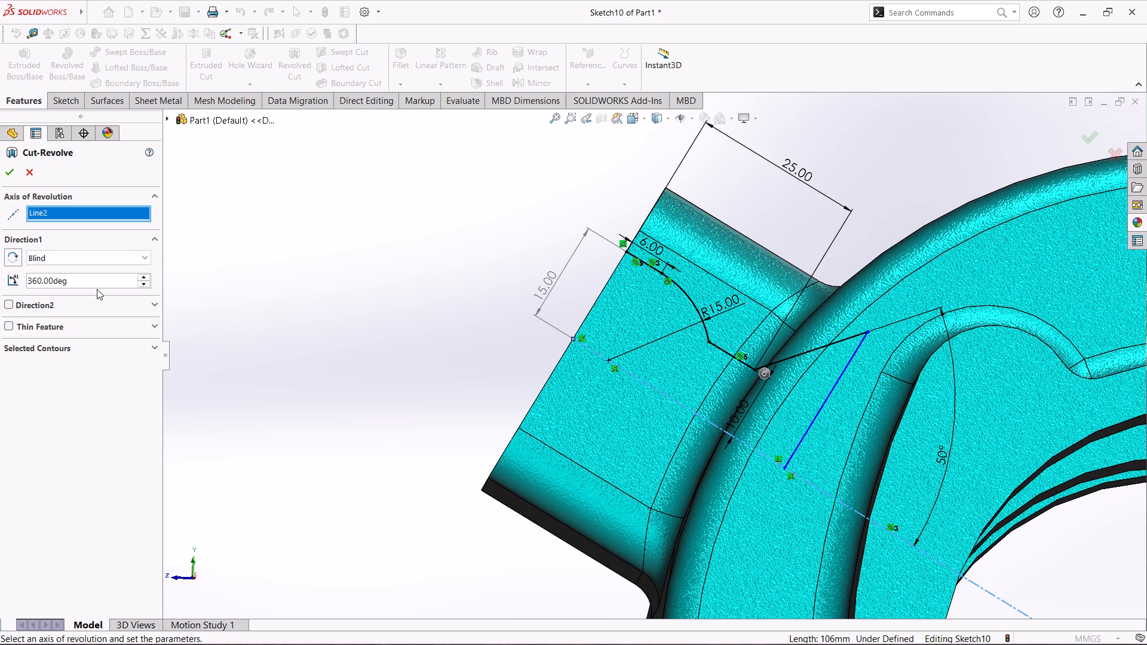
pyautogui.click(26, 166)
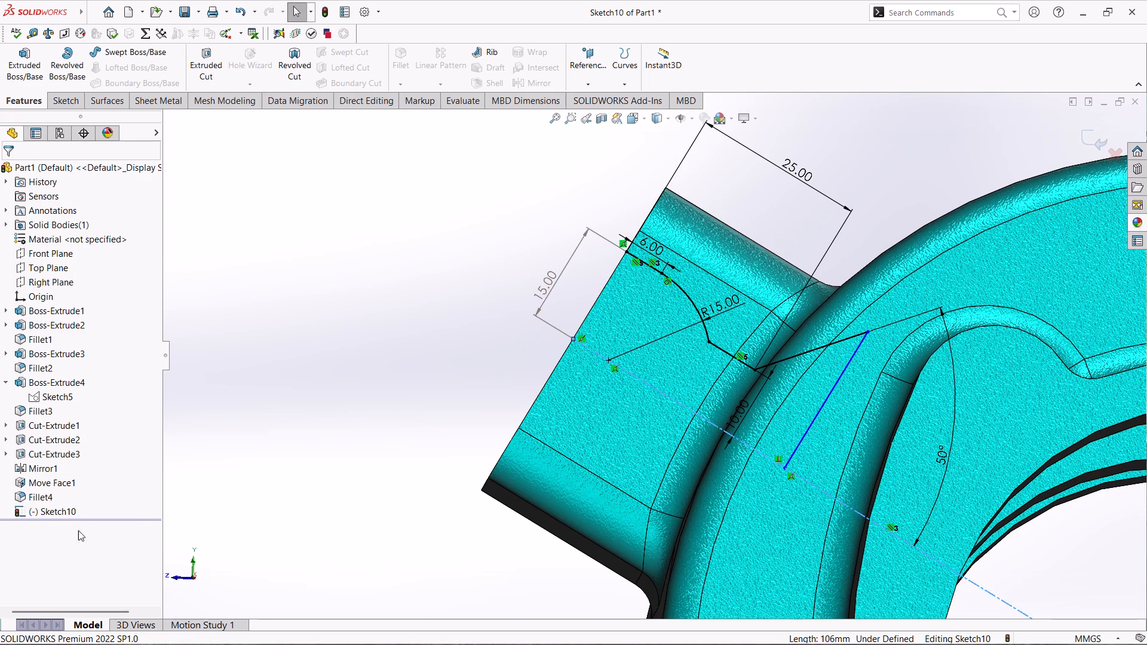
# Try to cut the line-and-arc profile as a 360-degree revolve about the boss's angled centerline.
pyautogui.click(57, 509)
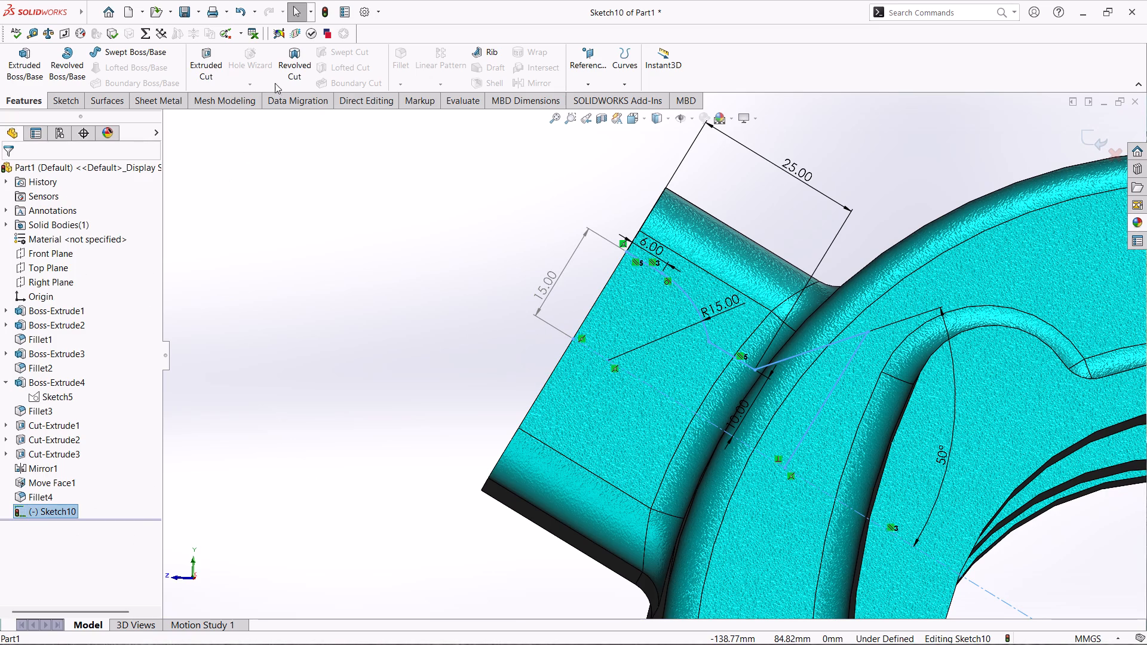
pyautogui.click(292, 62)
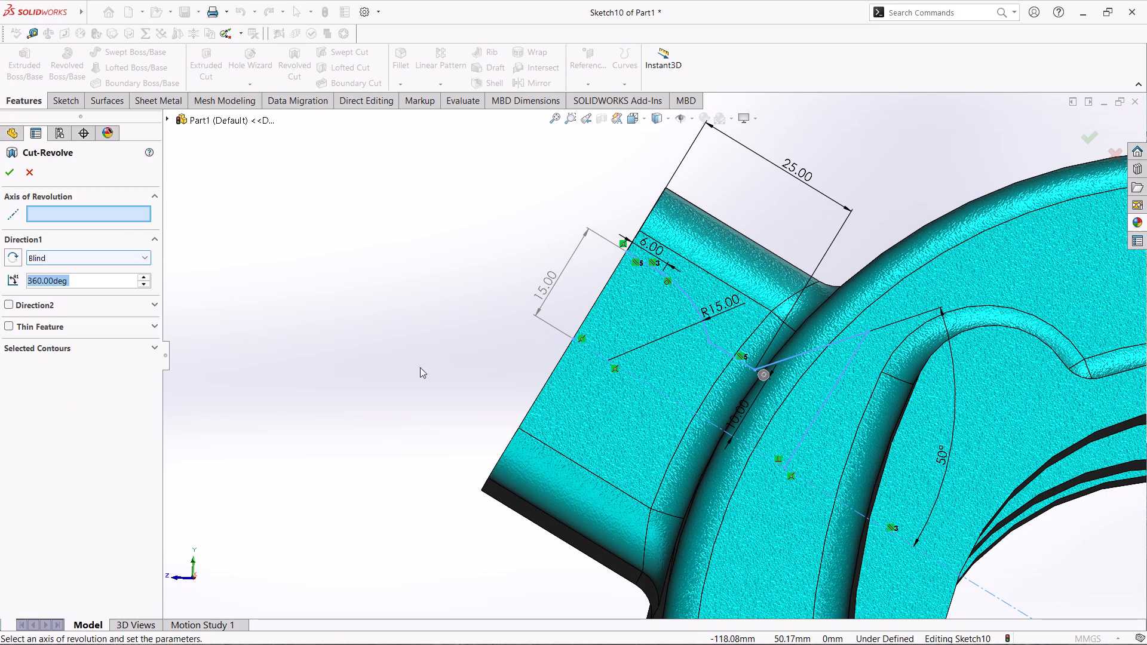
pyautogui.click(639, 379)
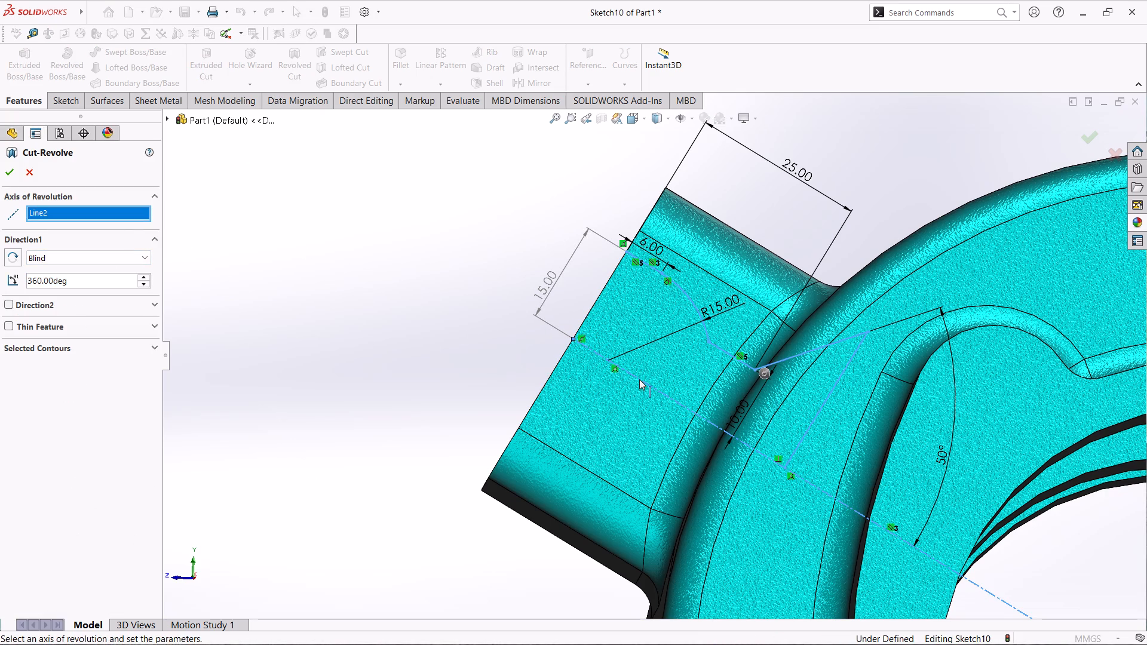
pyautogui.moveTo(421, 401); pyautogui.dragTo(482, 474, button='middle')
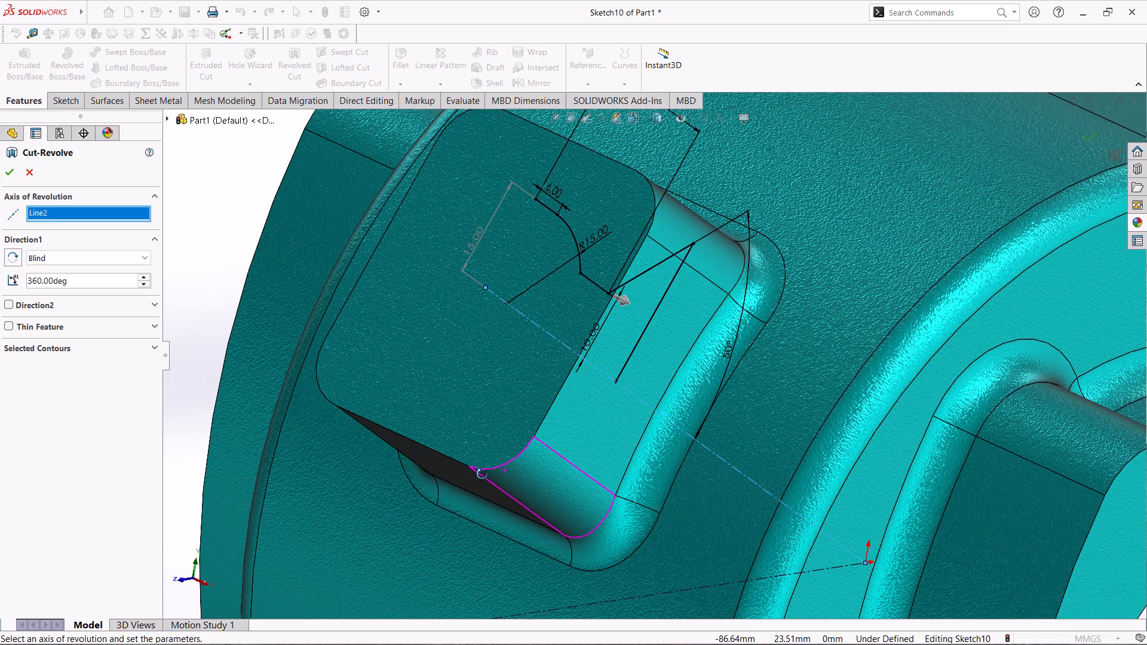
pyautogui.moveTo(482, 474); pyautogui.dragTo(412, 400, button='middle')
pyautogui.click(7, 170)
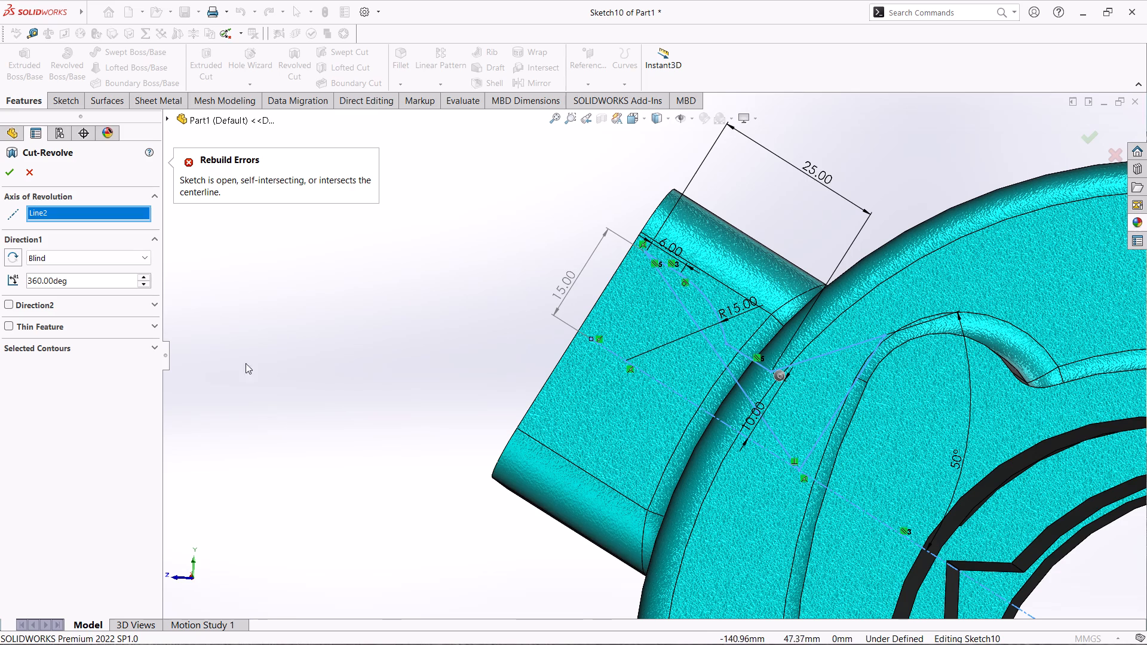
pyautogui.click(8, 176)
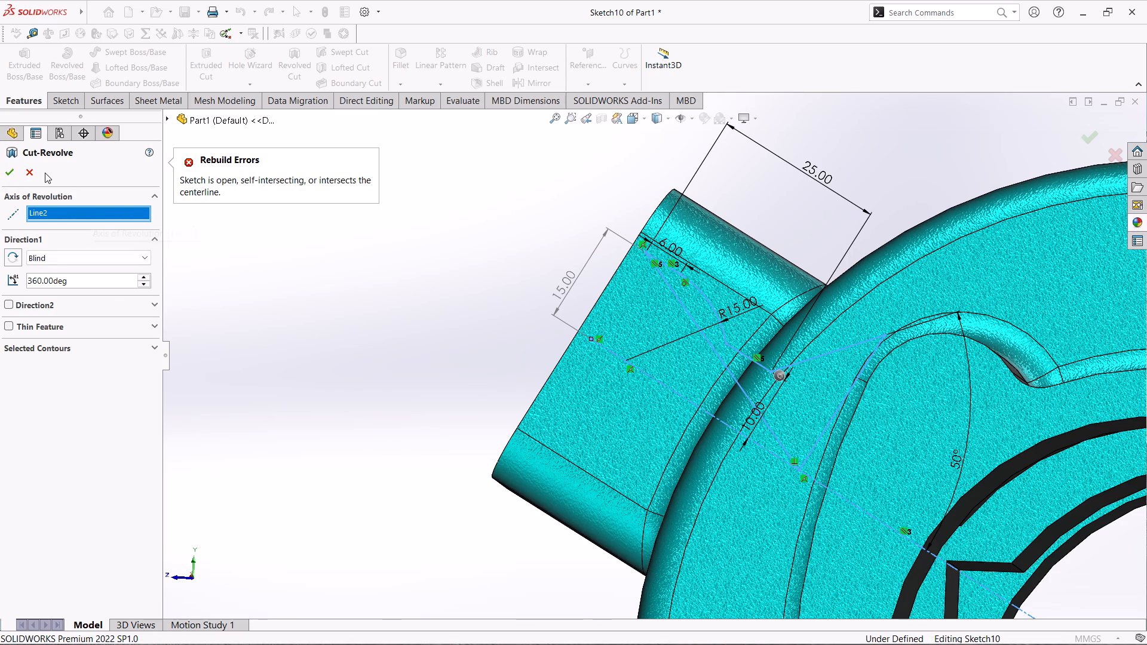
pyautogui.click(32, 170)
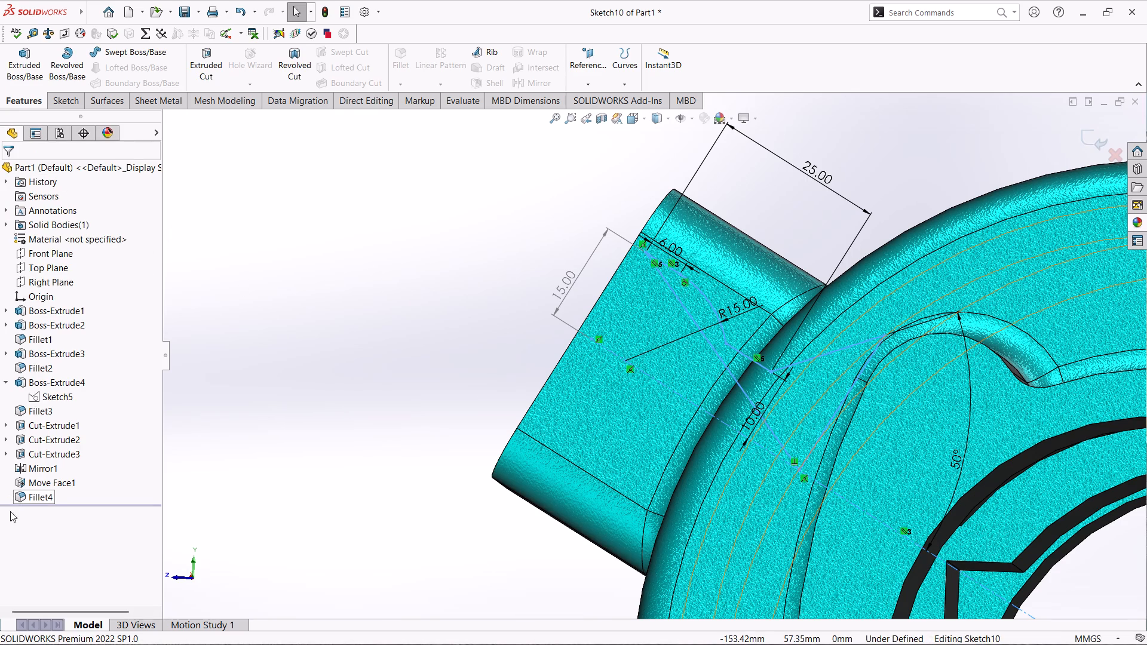
# Exit the profile sketch and reopen Sketch10 for editing.
pyautogui.moveTo(104, 510); pyautogui.dragTo(118, 537)
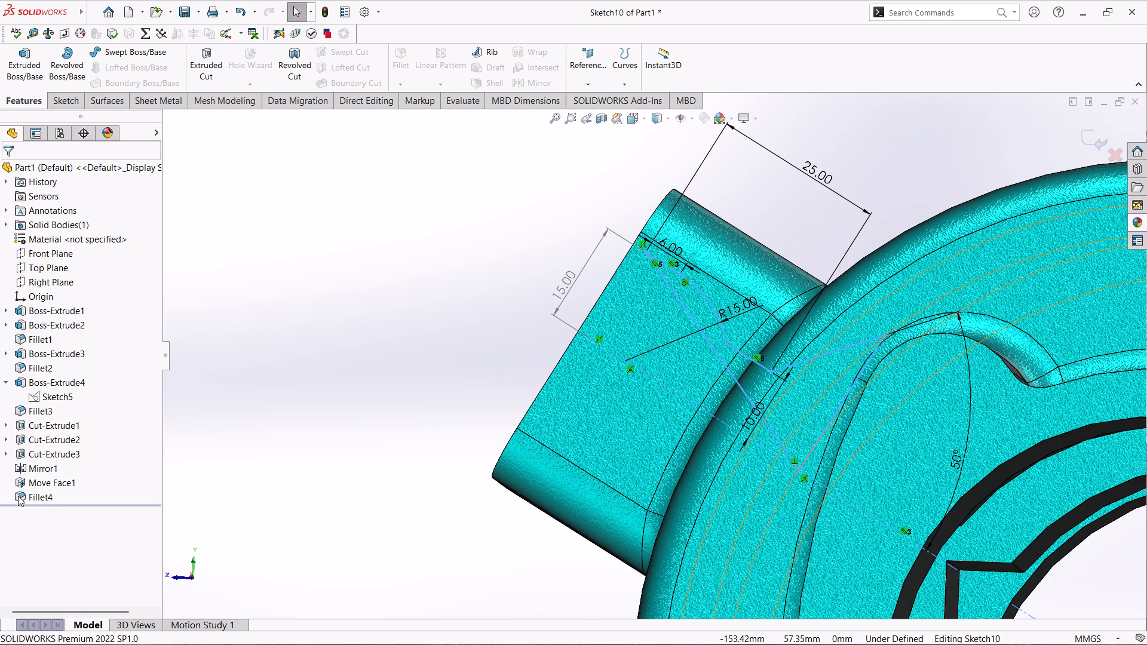
pyautogui.click(18, 496)
pyautogui.click(176, 499)
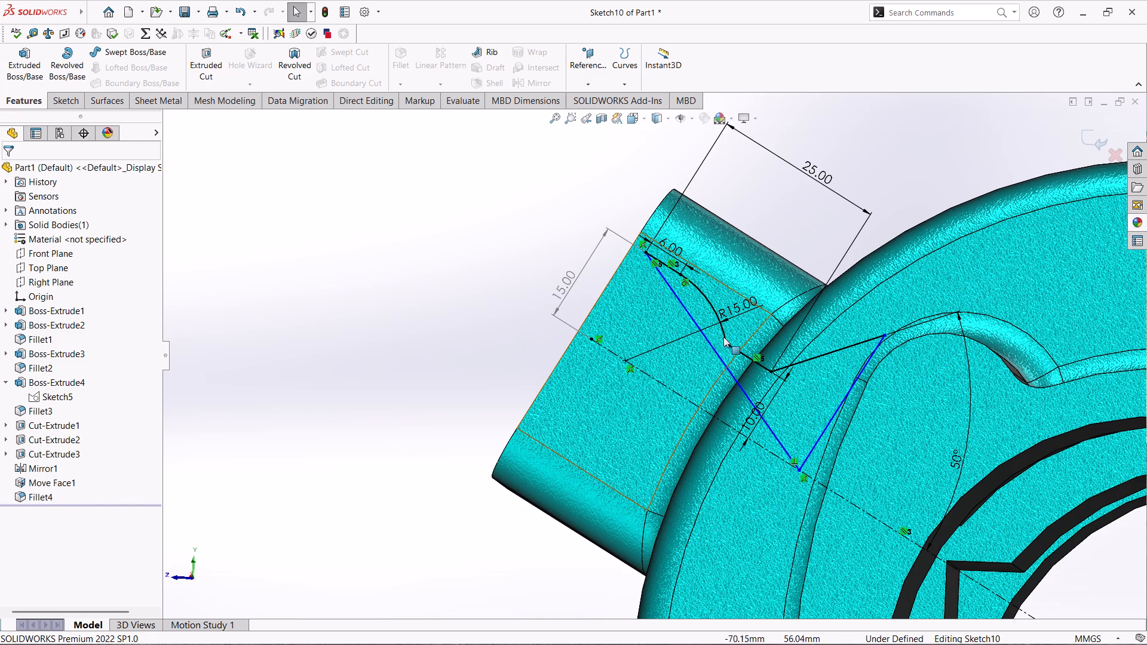
pyautogui.click(72, 102)
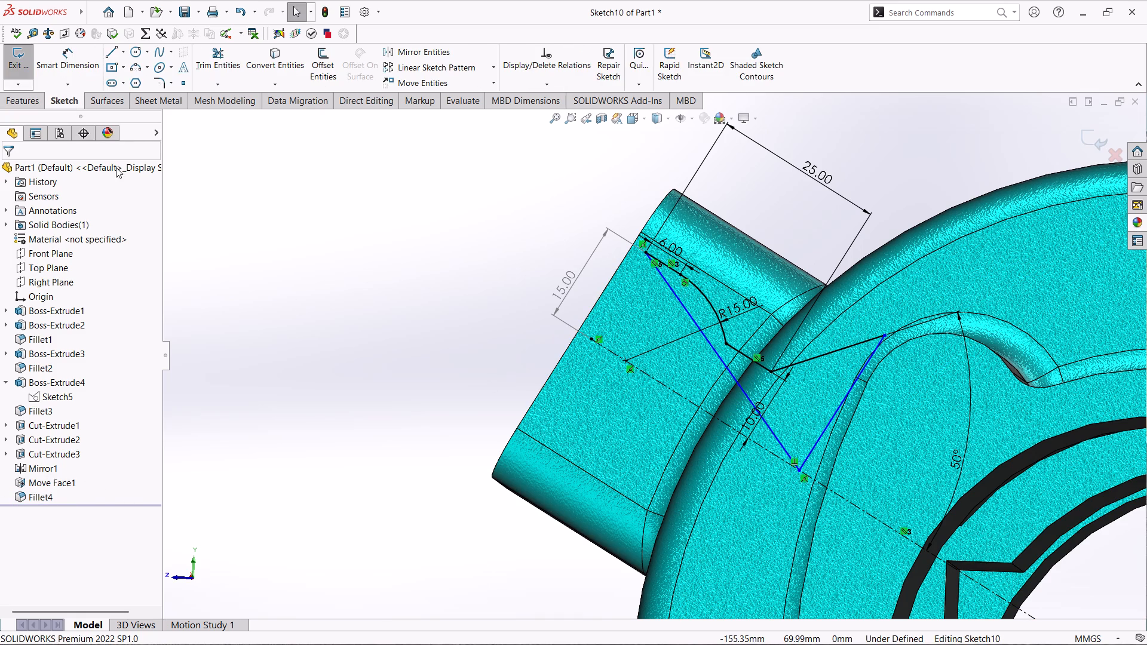
pyautogui.click(10, 53)
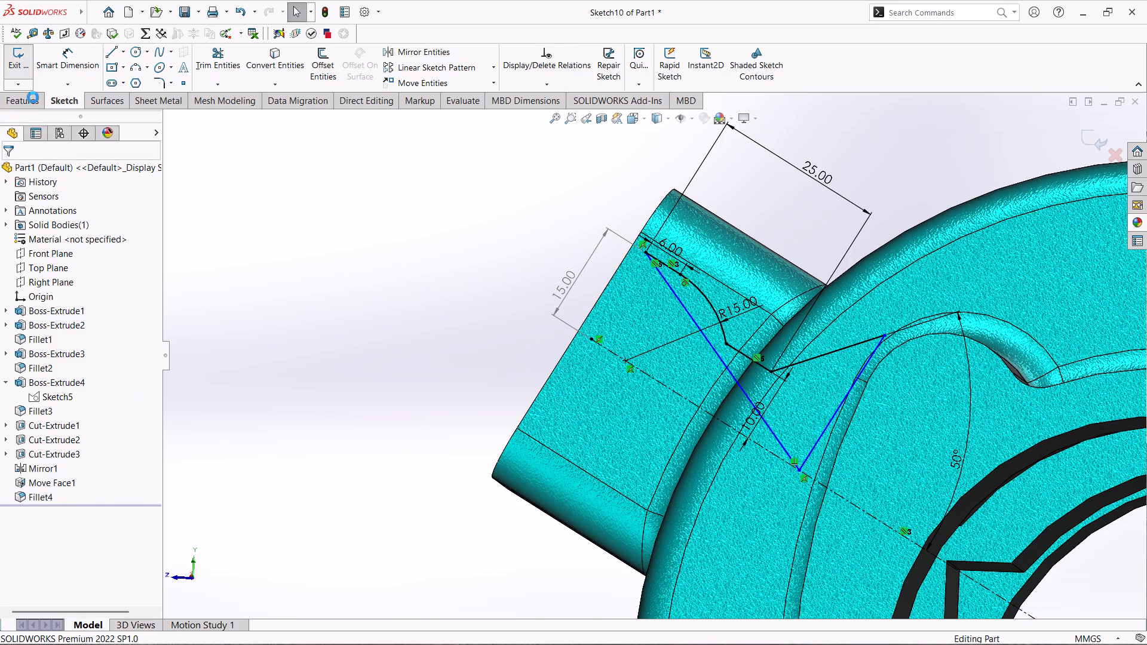
pyautogui.rightClick(66, 508)
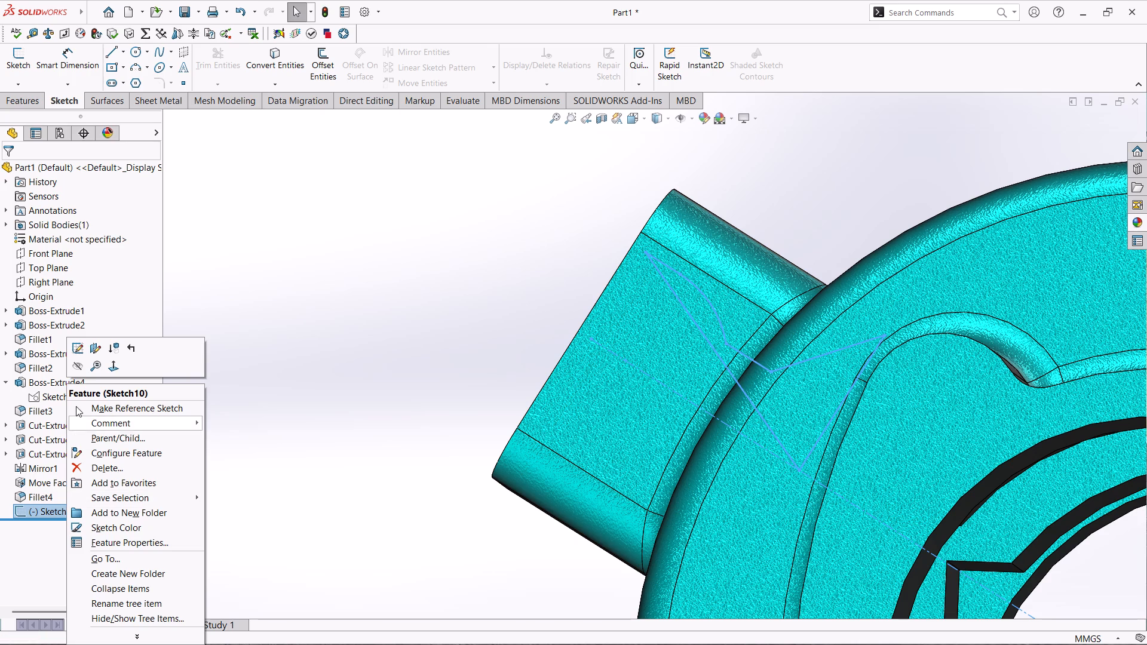
pyautogui.click(76, 351)
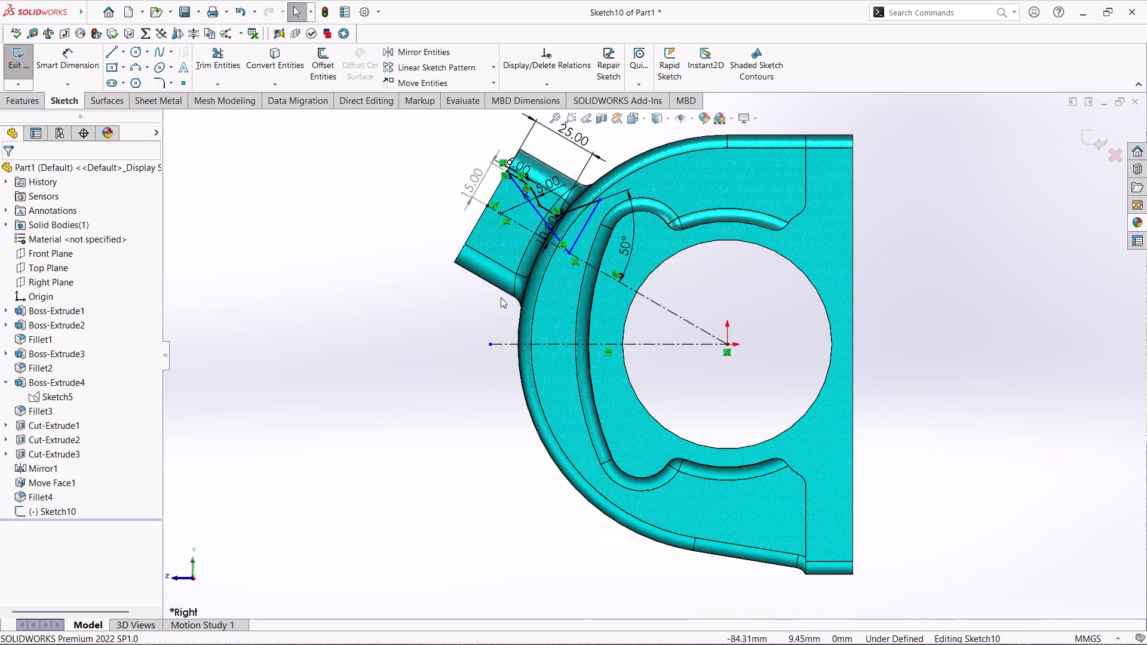
pyautogui.scroll(-5, 568, 191)
pyautogui.scroll(-3, 619, 319)
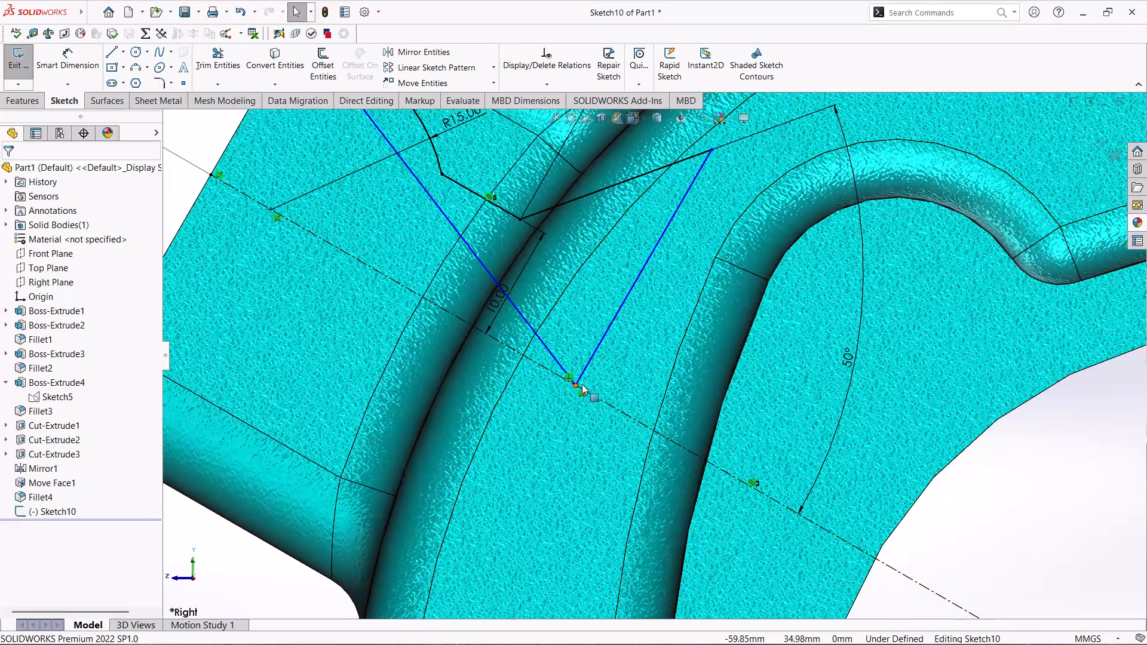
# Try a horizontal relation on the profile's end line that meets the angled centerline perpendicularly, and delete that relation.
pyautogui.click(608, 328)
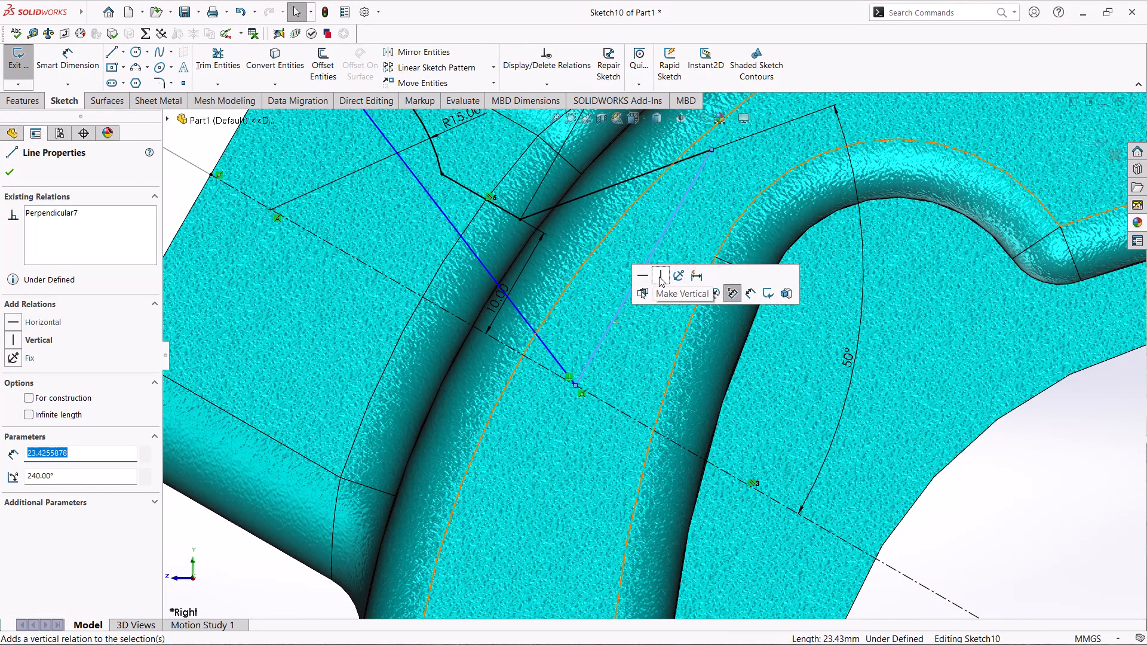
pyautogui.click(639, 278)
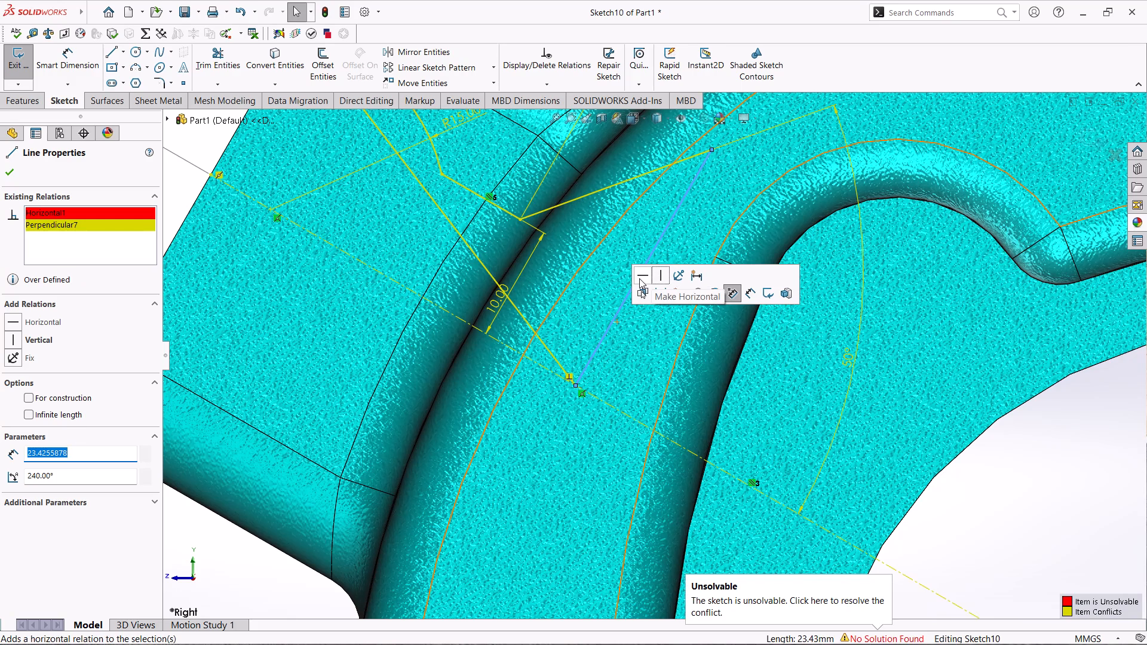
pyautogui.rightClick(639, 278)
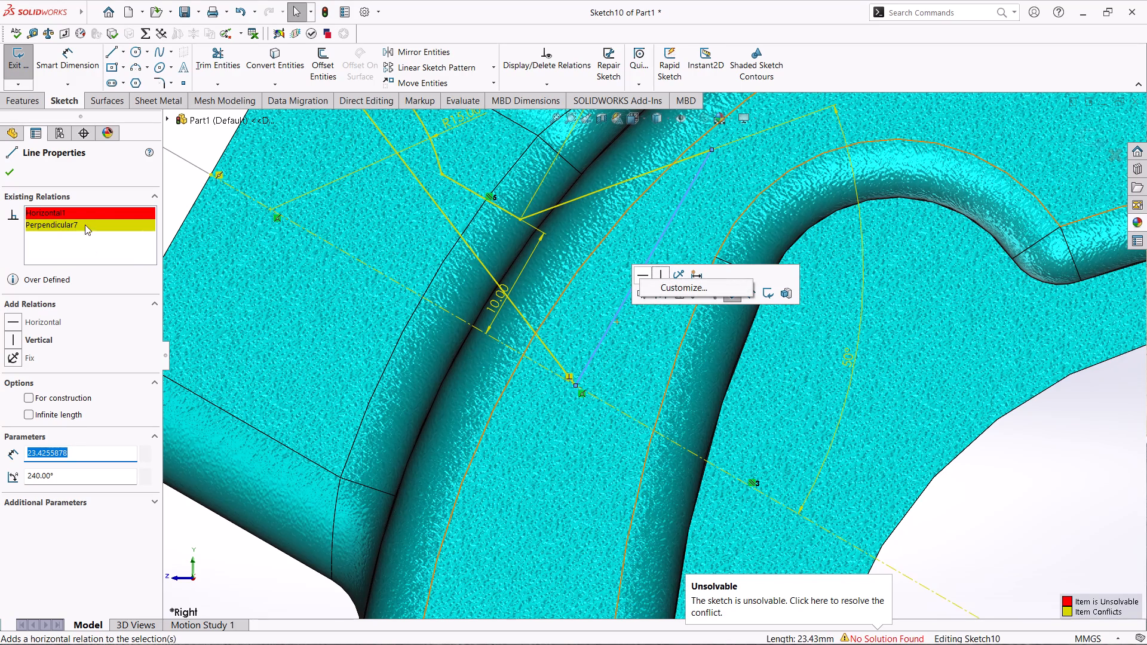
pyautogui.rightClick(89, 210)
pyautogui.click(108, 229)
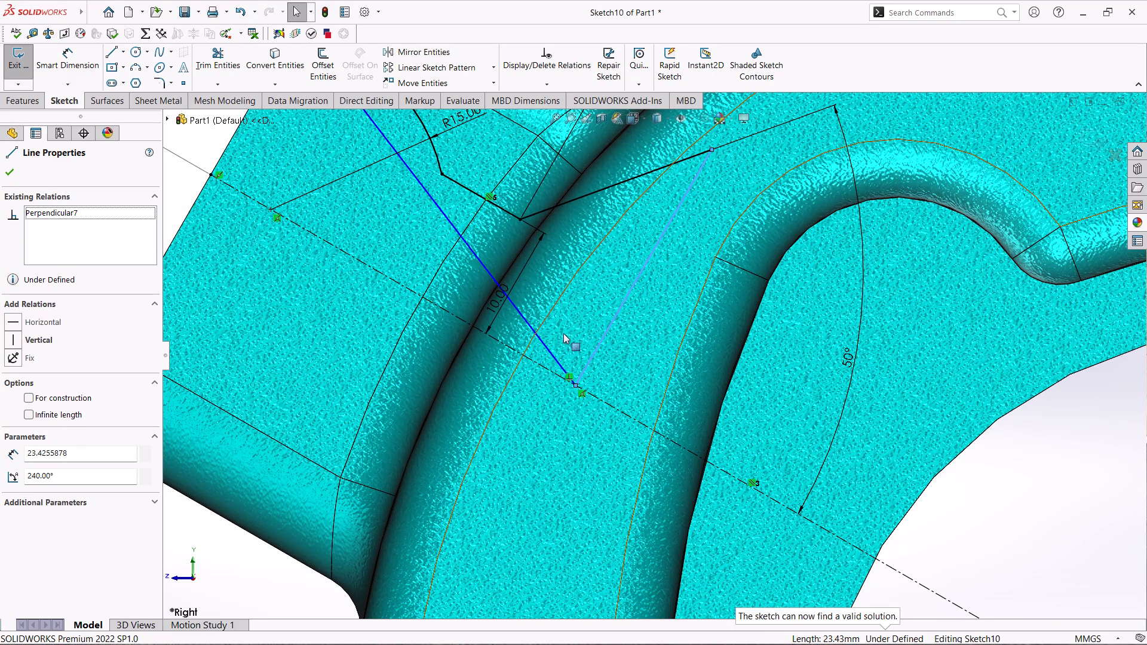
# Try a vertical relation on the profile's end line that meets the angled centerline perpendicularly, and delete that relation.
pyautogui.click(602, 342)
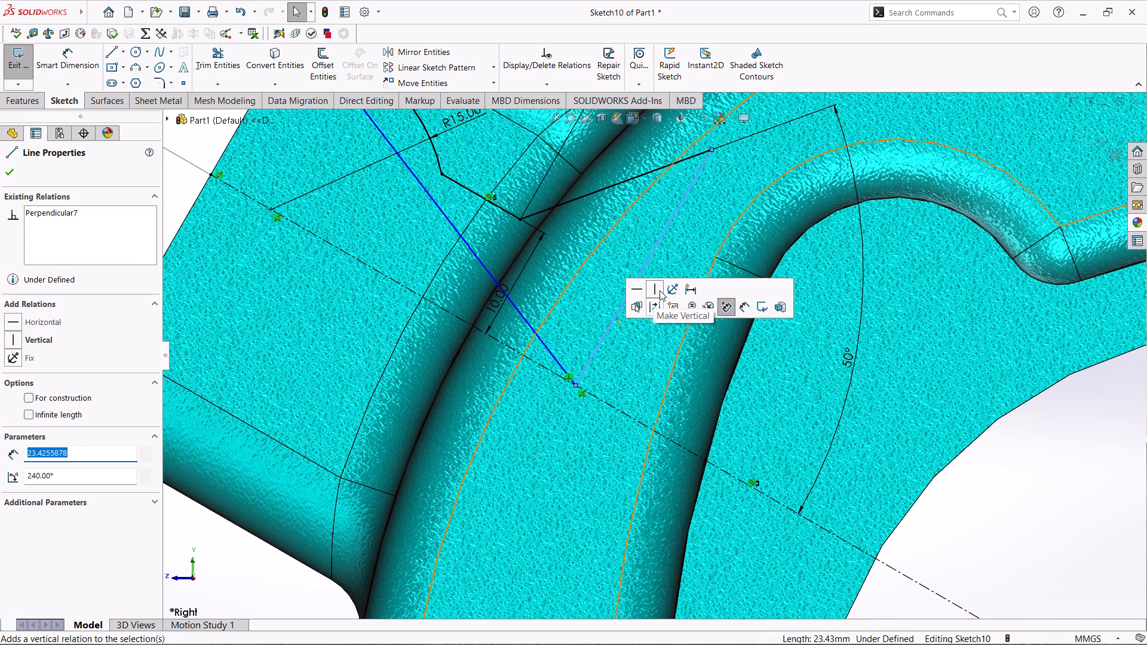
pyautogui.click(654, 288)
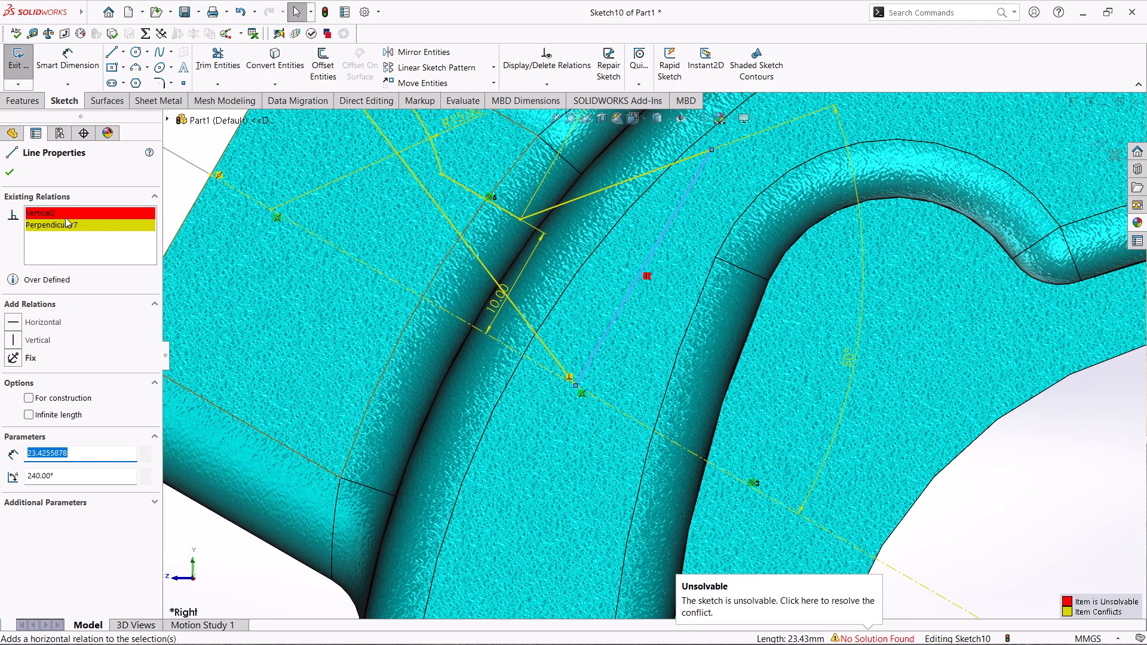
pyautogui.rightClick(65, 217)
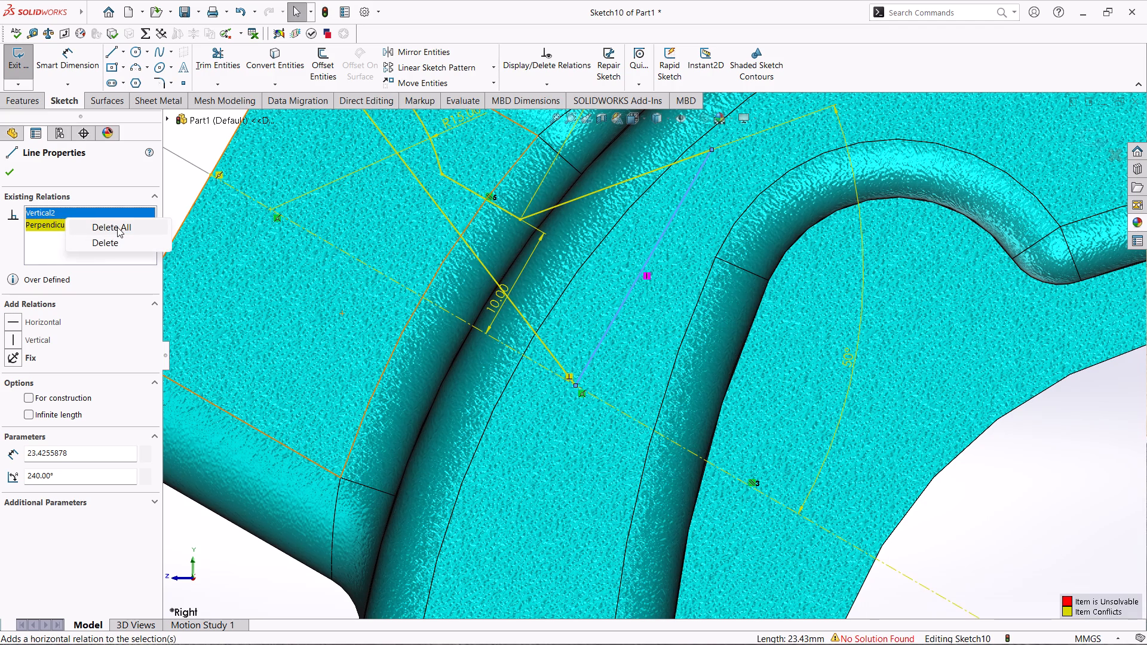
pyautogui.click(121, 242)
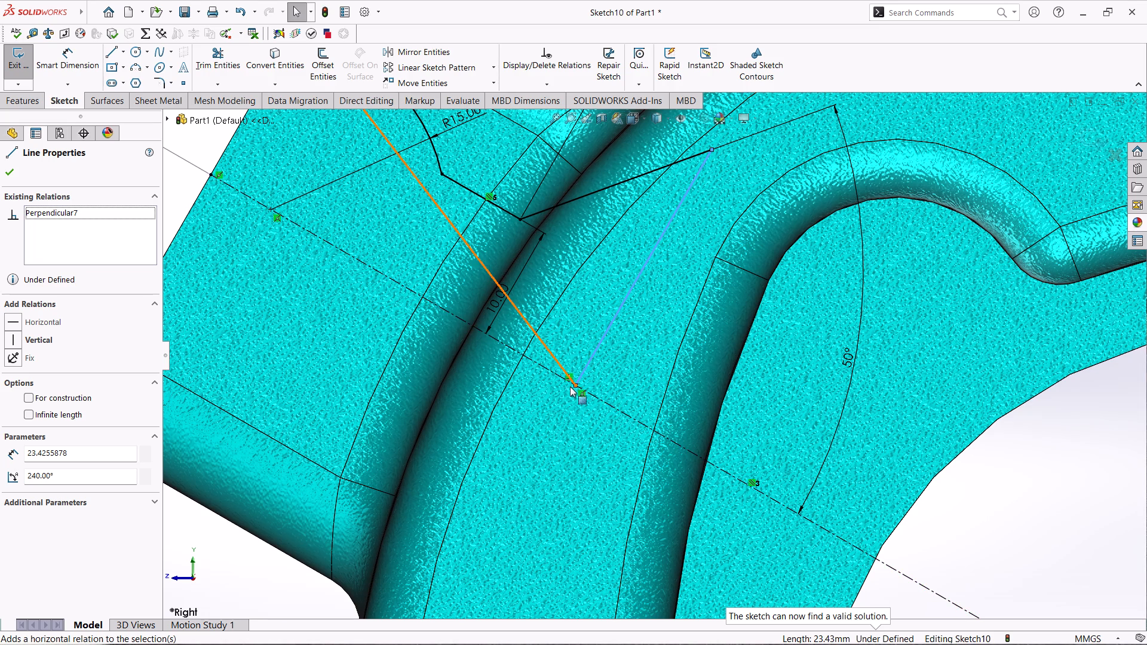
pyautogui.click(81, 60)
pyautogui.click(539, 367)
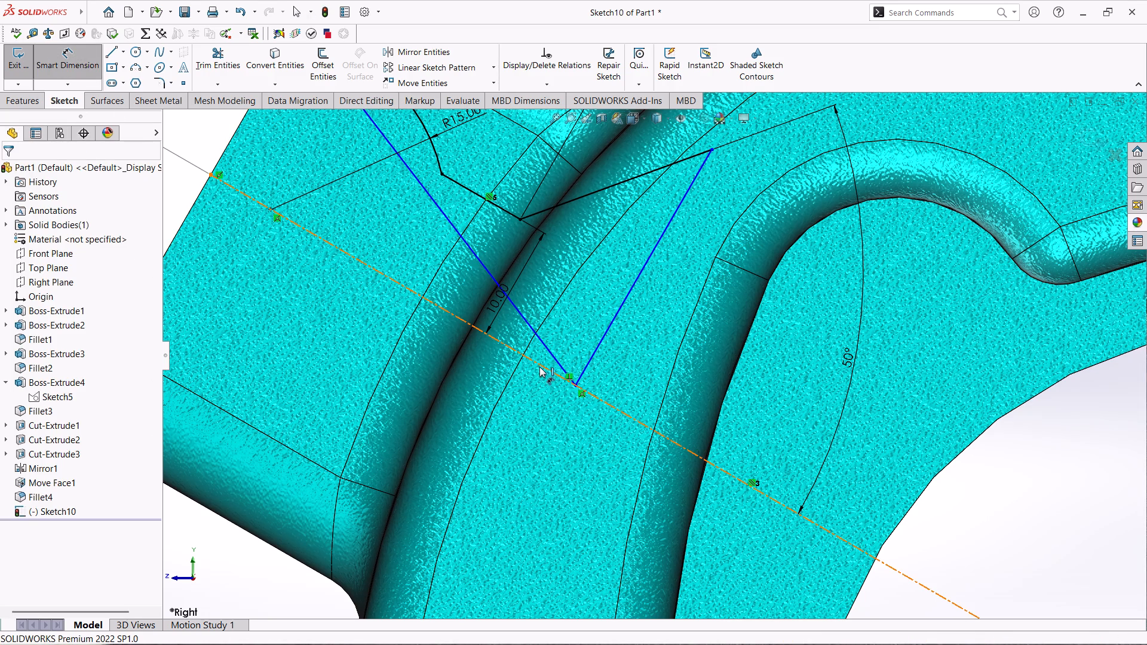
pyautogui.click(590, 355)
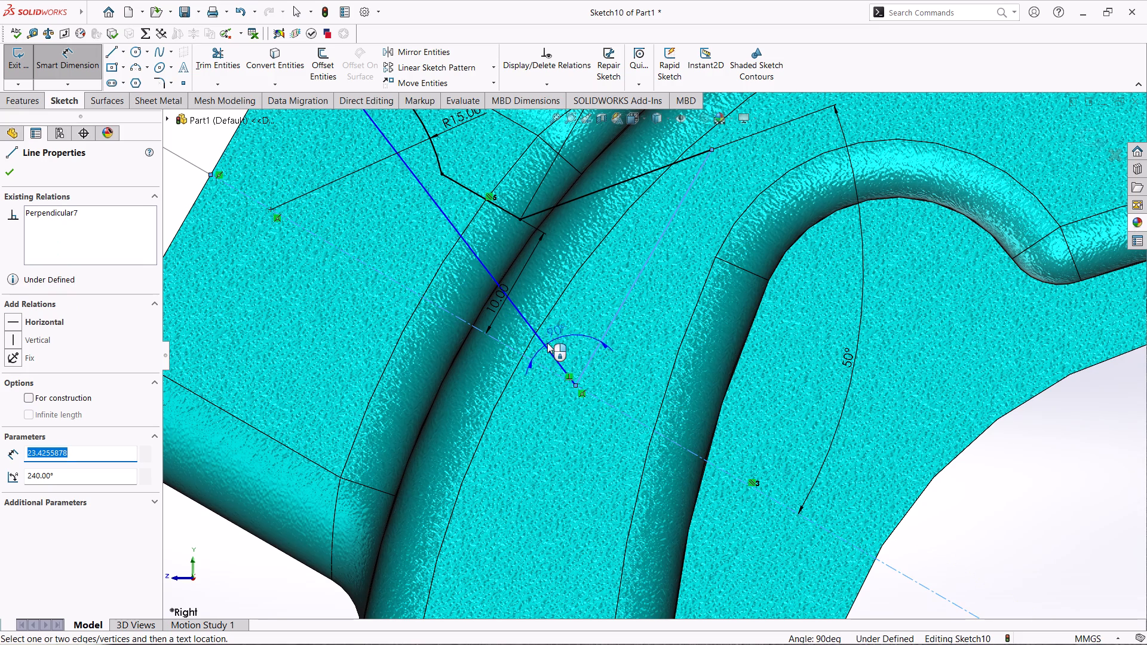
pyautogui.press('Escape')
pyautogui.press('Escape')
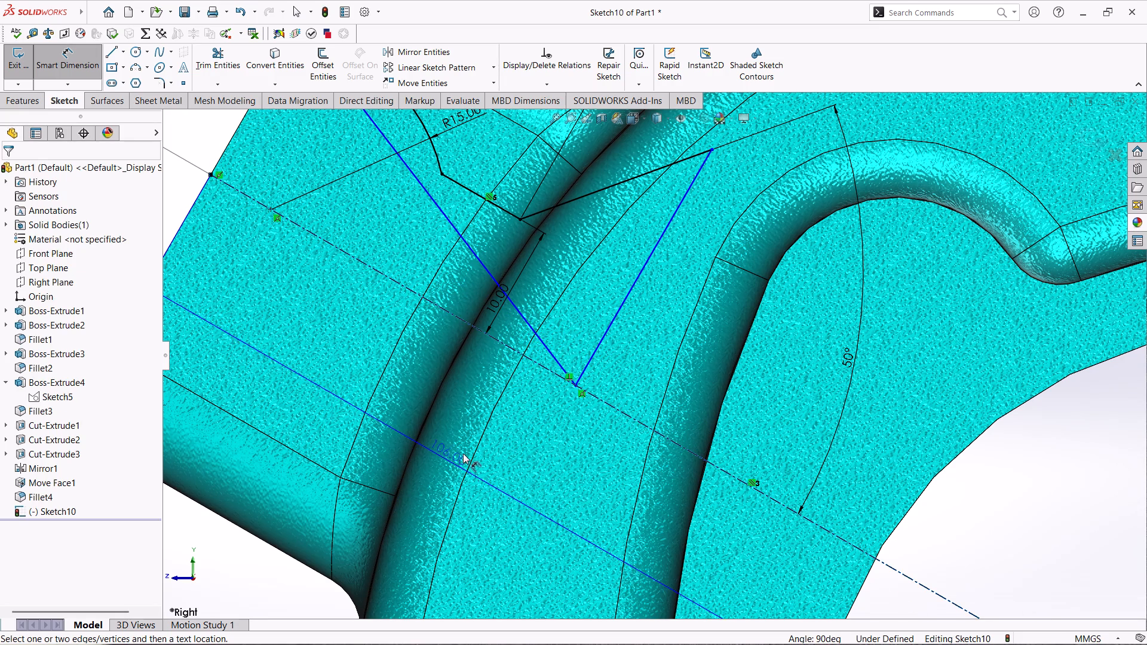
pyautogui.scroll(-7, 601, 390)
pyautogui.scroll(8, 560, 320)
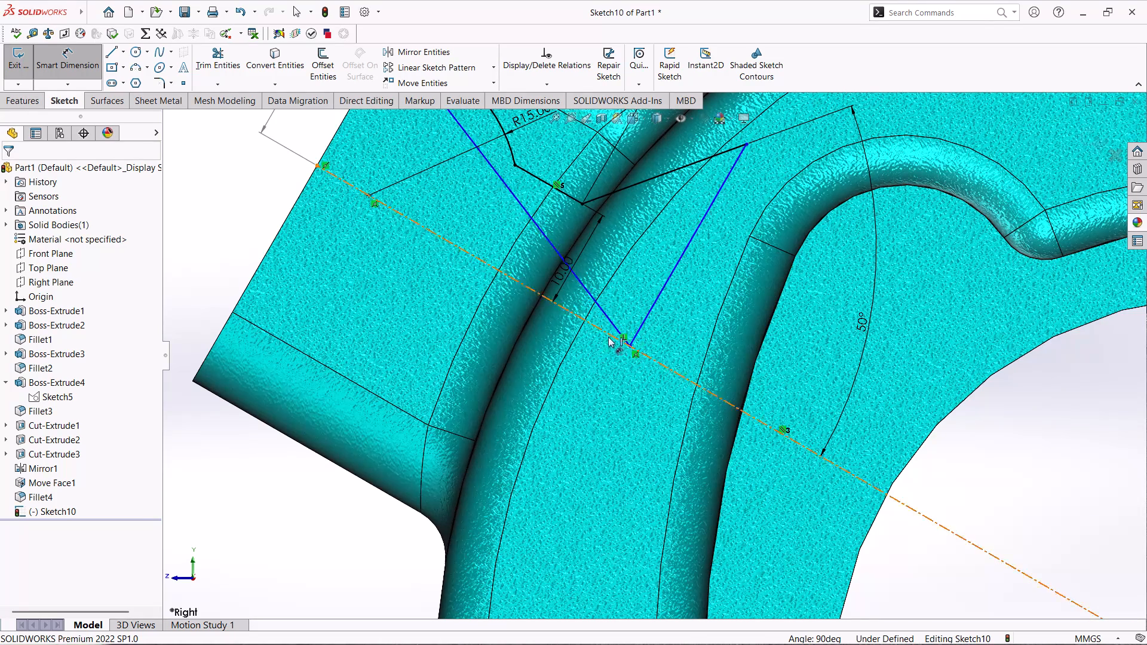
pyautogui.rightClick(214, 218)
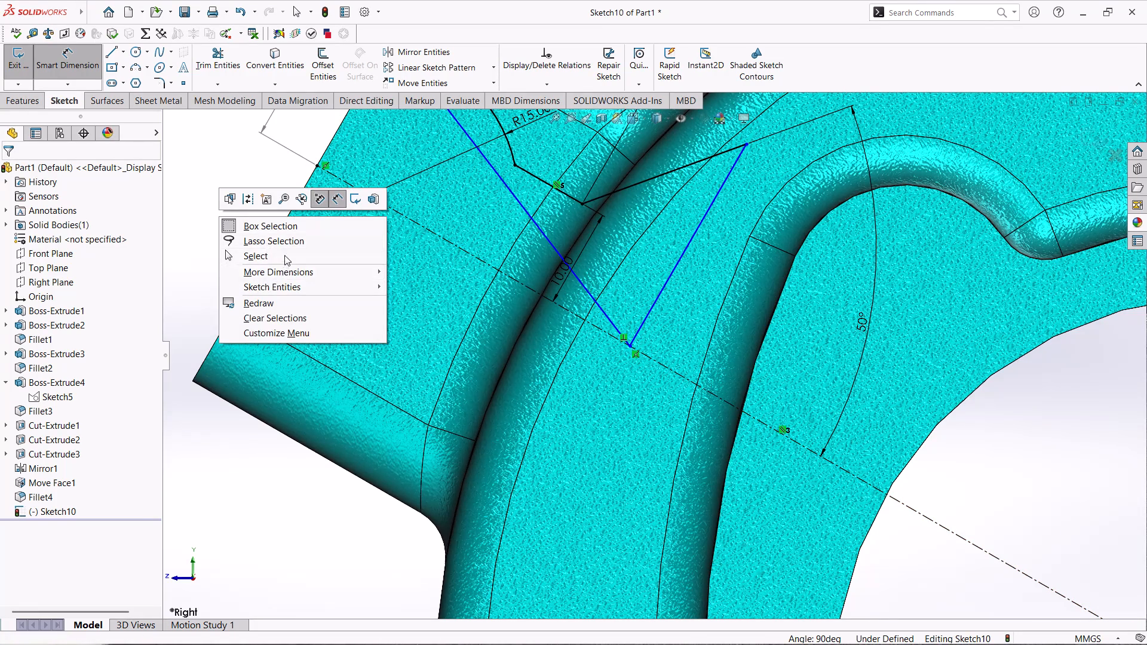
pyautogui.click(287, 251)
# Check the existing relations between the angled centerline and the profile's end line that meets it.
pyautogui.keyDown('ctrl'); pyautogui.click(584, 323); pyautogui.keyUp('ctrl')
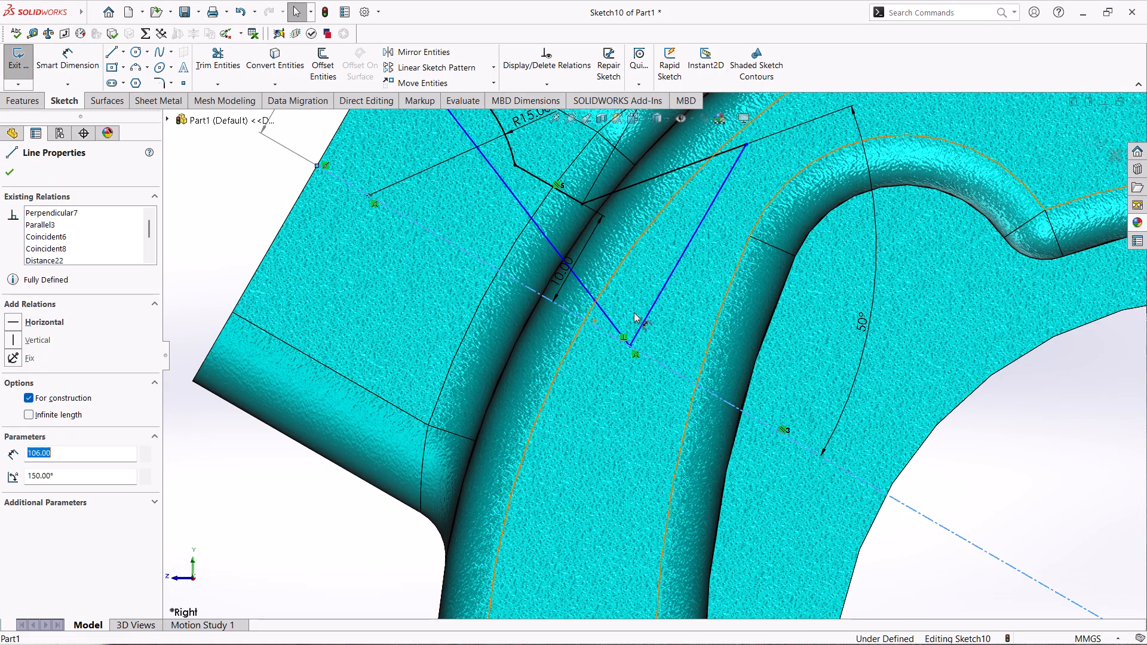
pyautogui.keyDown('ctrl'); pyautogui.click(645, 314); pyautogui.keyUp('ctrl')
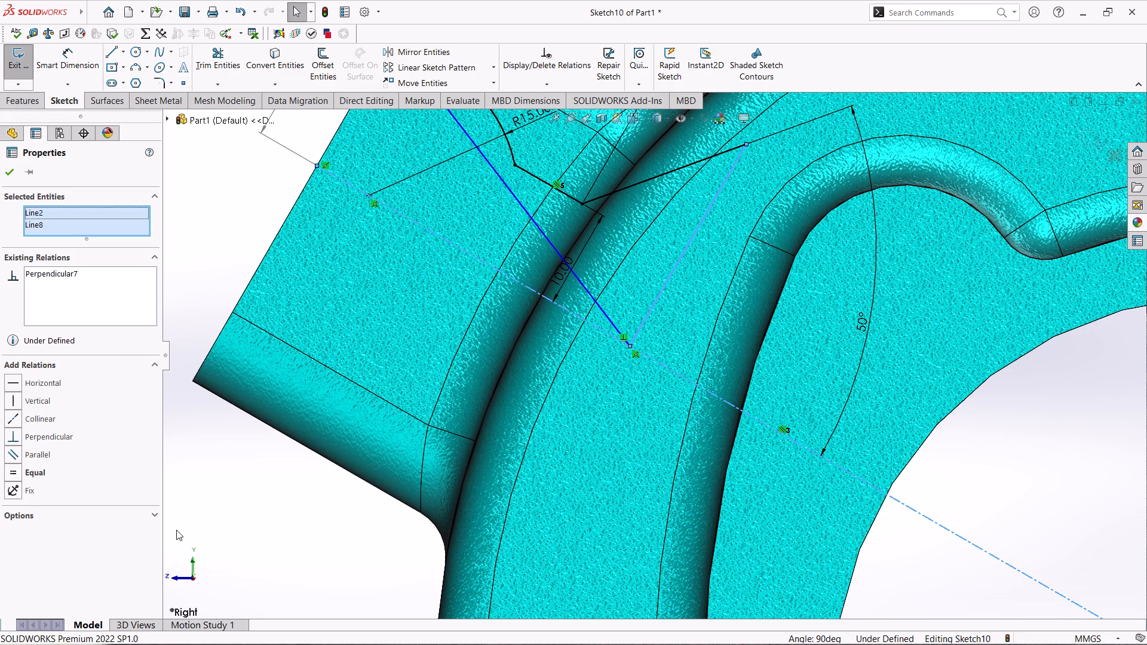
pyautogui.click(220, 502)
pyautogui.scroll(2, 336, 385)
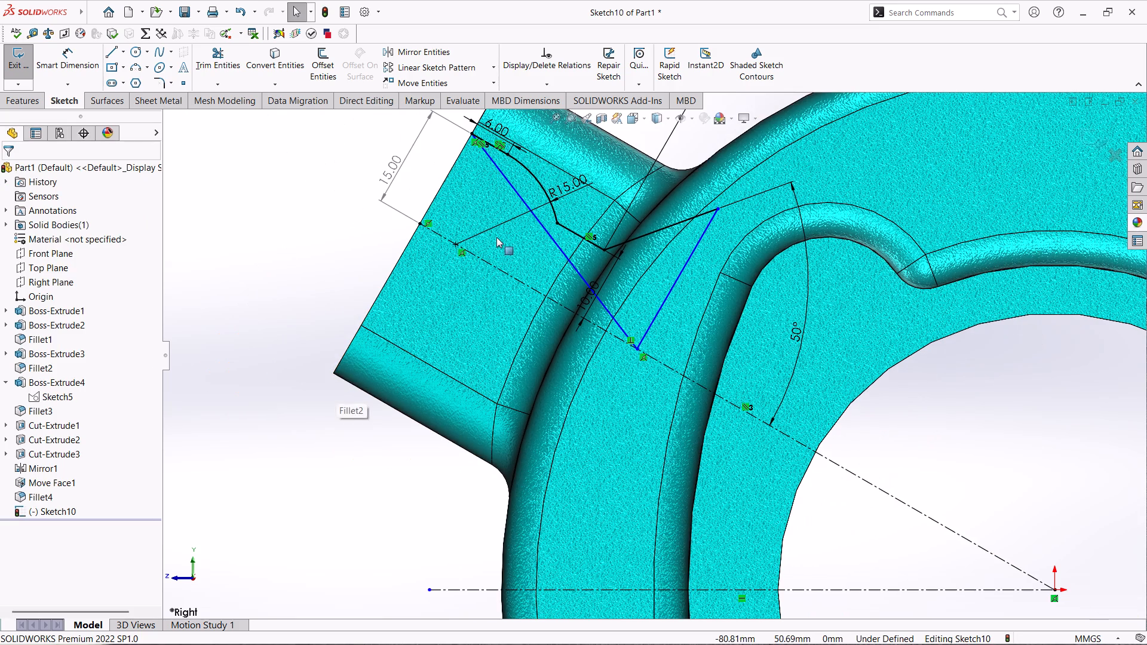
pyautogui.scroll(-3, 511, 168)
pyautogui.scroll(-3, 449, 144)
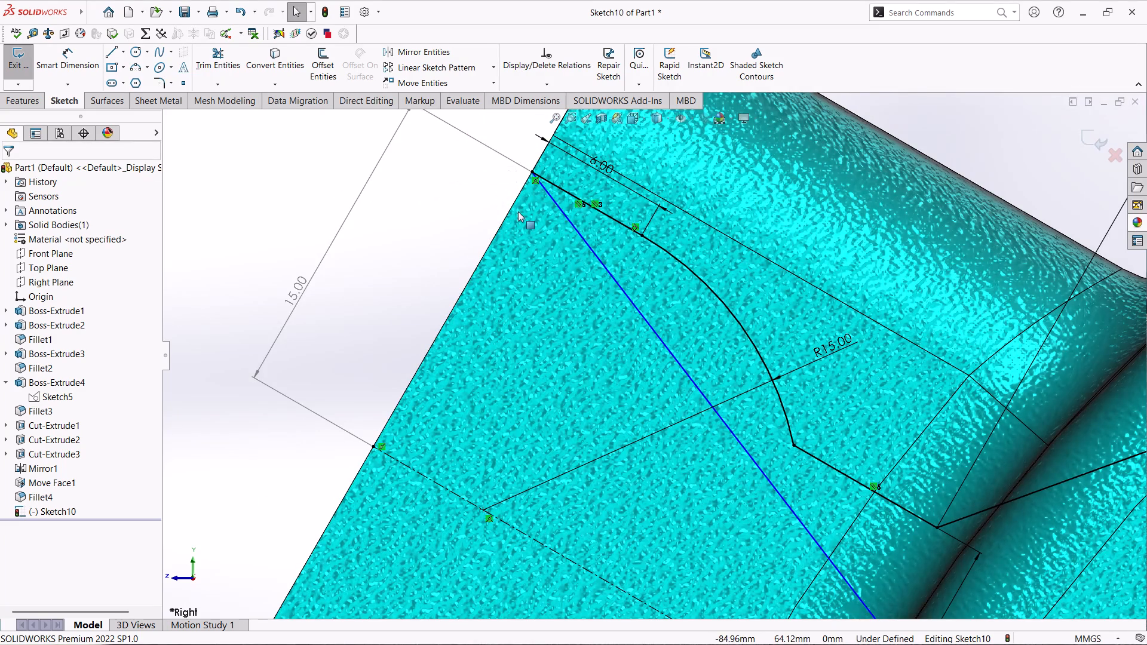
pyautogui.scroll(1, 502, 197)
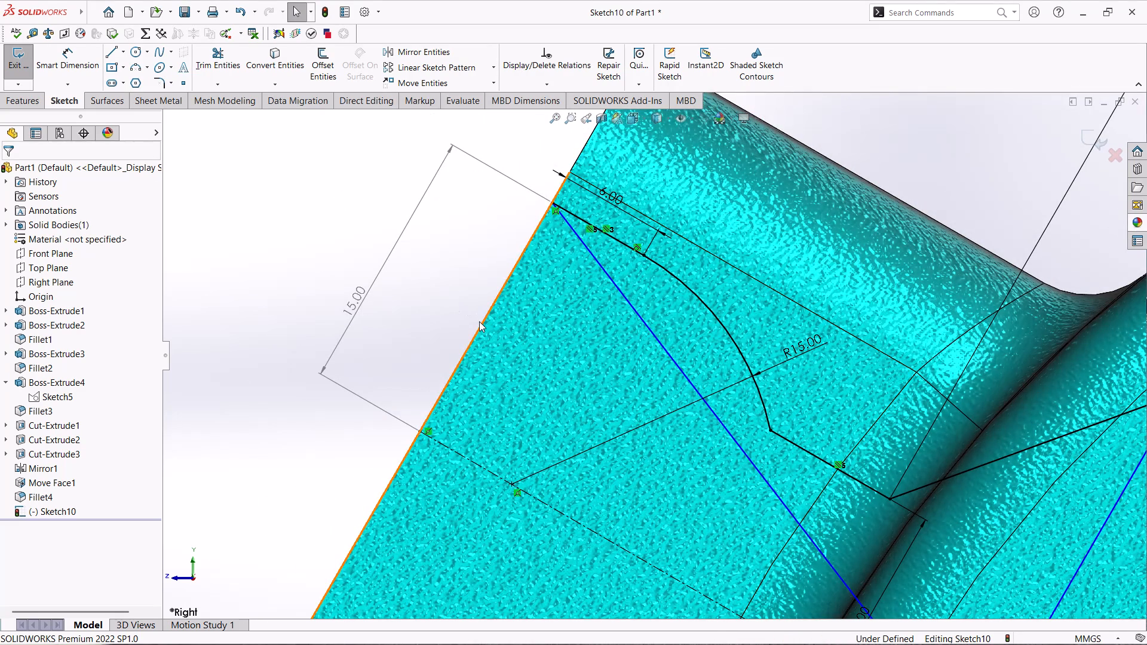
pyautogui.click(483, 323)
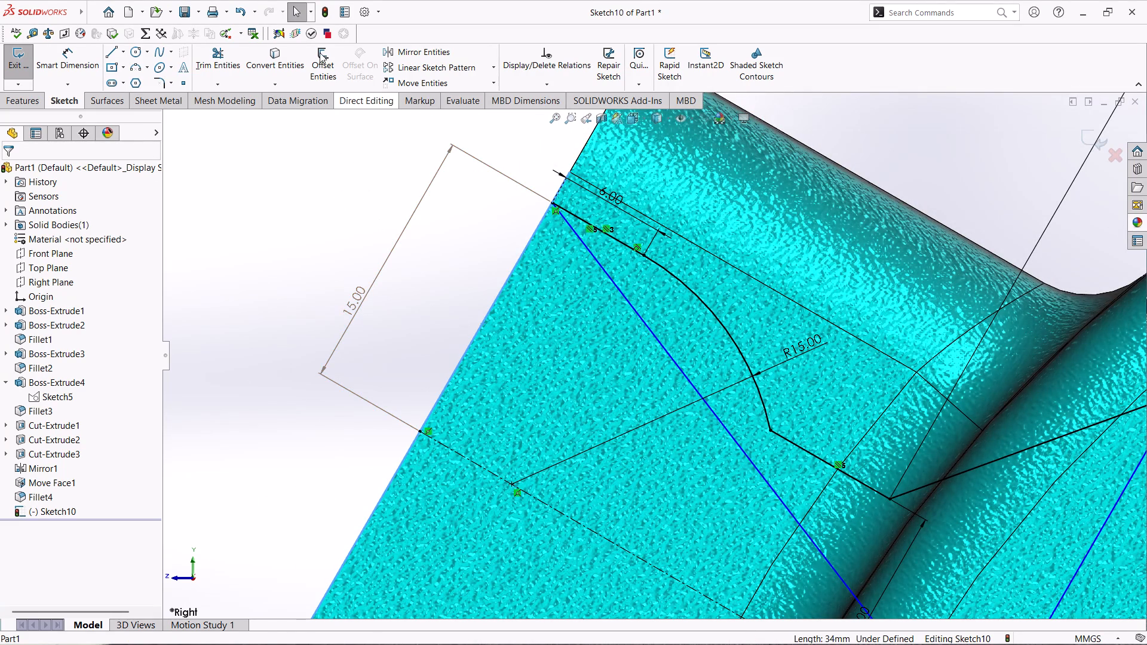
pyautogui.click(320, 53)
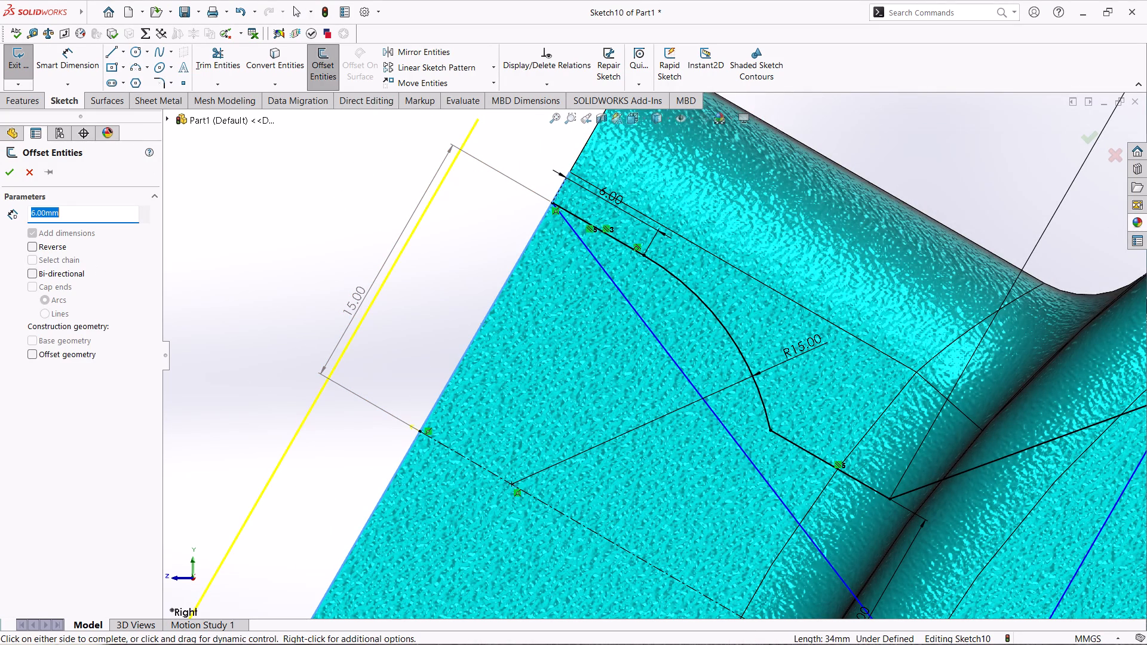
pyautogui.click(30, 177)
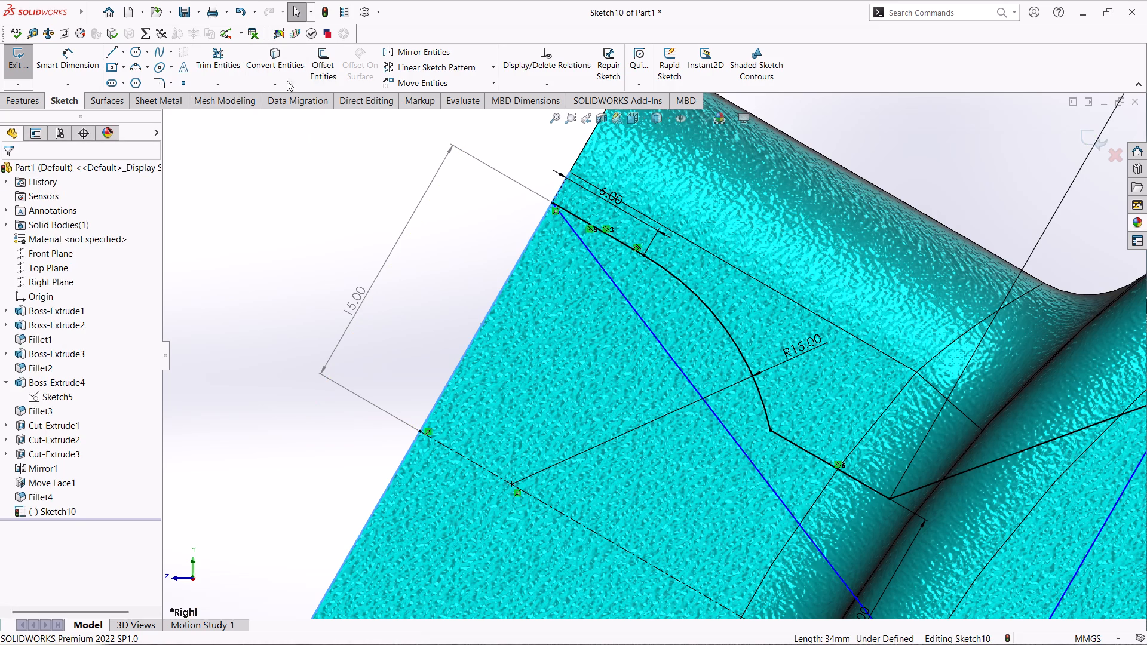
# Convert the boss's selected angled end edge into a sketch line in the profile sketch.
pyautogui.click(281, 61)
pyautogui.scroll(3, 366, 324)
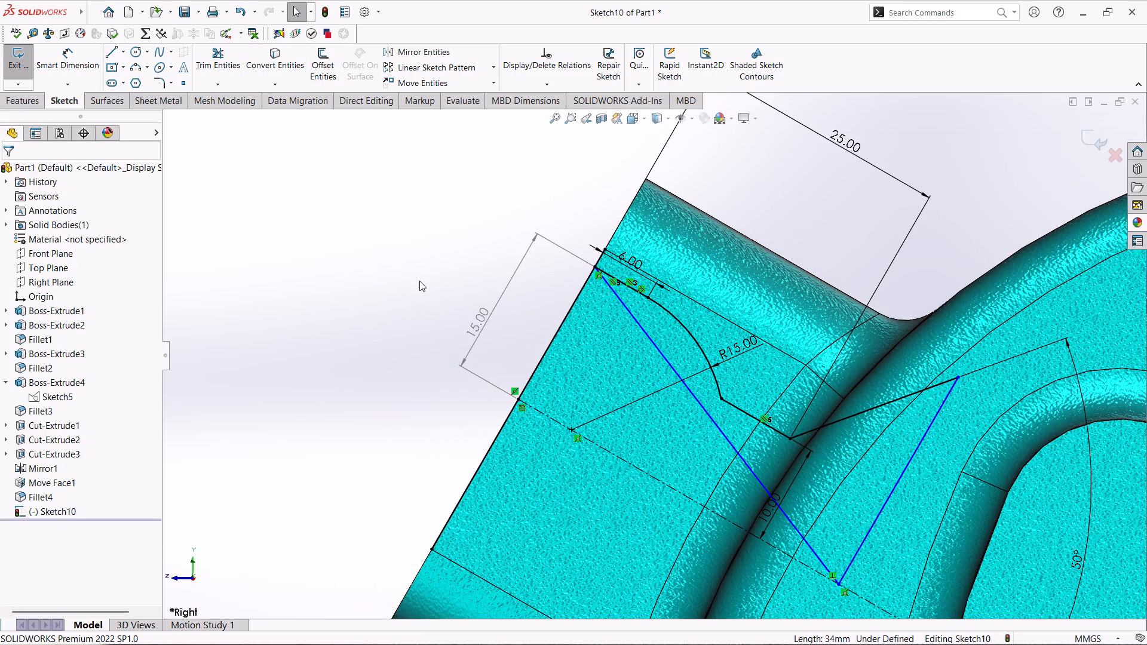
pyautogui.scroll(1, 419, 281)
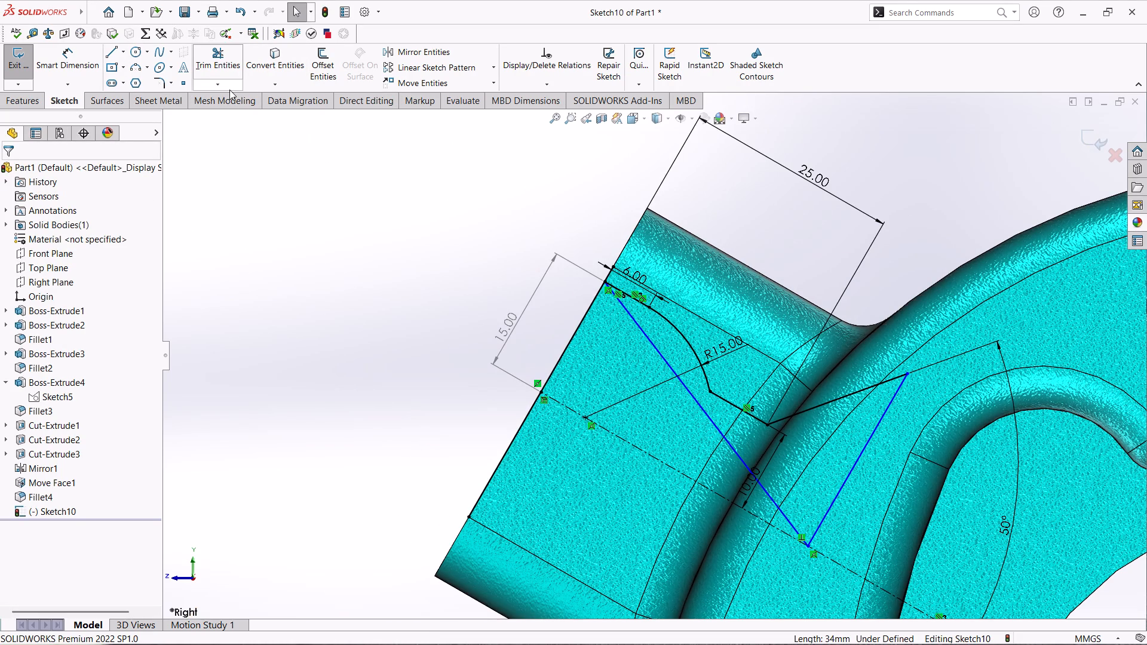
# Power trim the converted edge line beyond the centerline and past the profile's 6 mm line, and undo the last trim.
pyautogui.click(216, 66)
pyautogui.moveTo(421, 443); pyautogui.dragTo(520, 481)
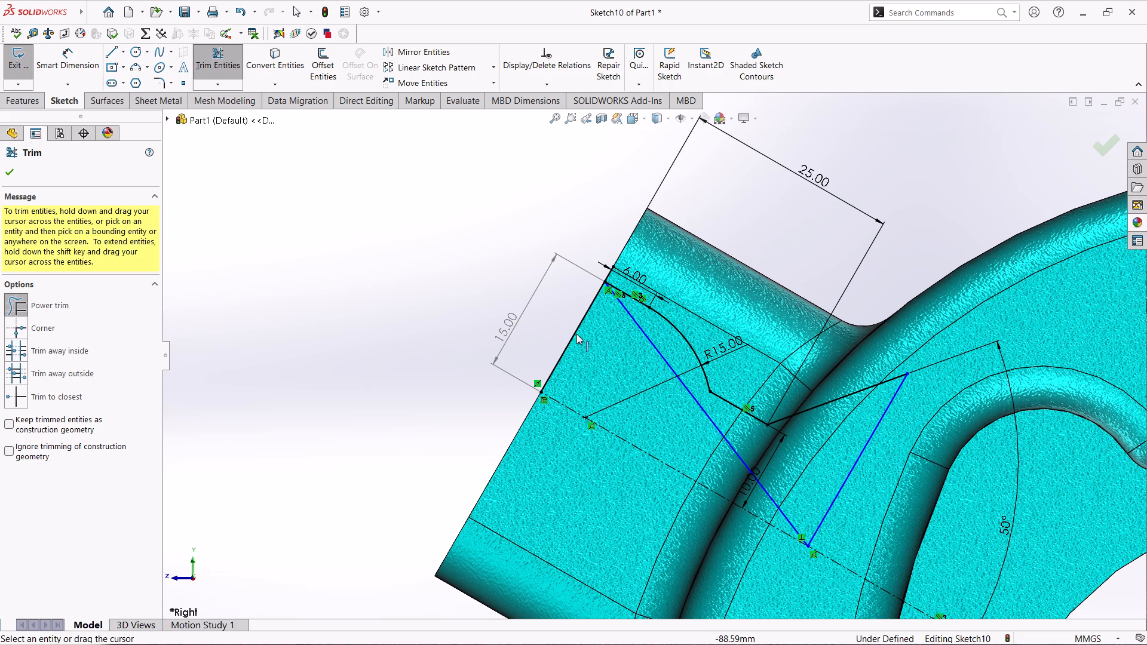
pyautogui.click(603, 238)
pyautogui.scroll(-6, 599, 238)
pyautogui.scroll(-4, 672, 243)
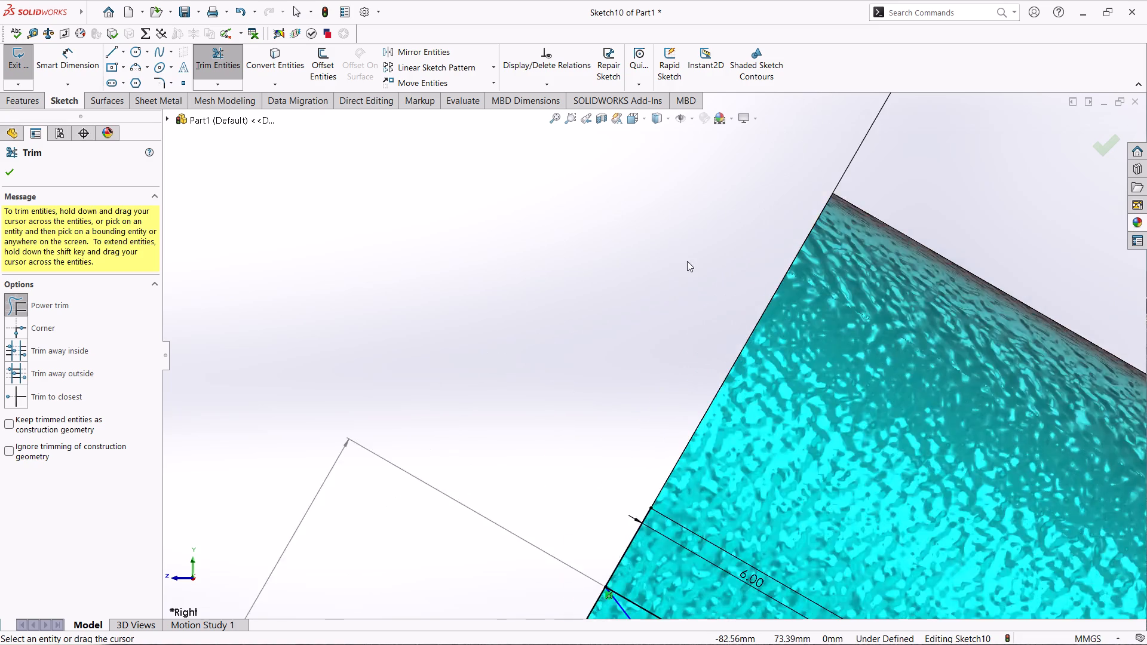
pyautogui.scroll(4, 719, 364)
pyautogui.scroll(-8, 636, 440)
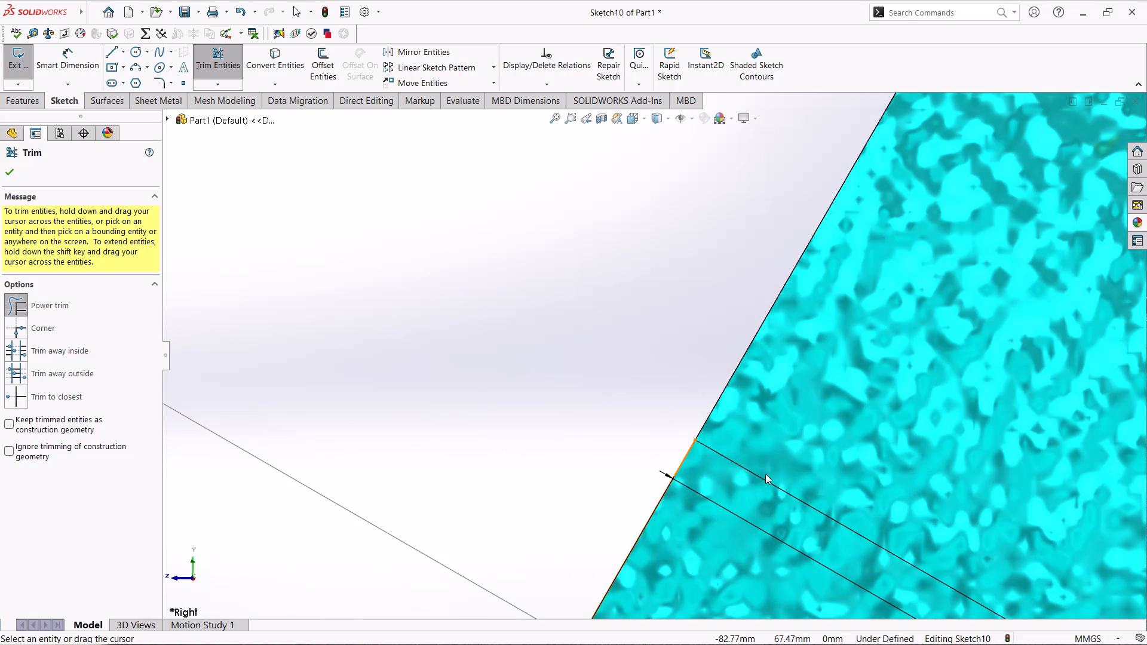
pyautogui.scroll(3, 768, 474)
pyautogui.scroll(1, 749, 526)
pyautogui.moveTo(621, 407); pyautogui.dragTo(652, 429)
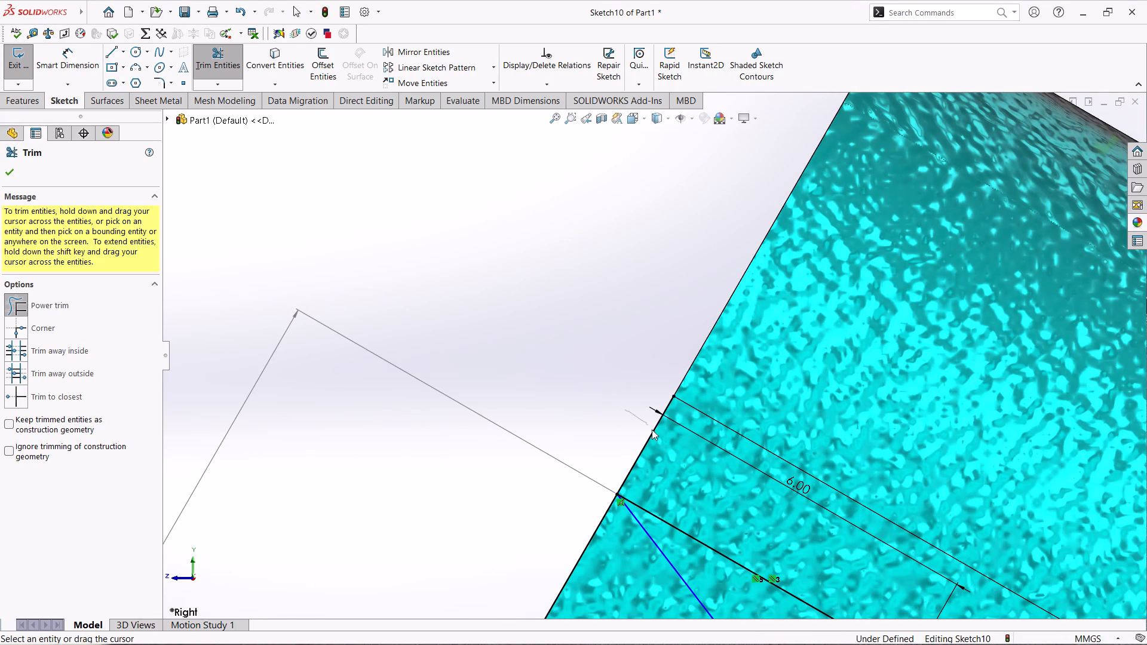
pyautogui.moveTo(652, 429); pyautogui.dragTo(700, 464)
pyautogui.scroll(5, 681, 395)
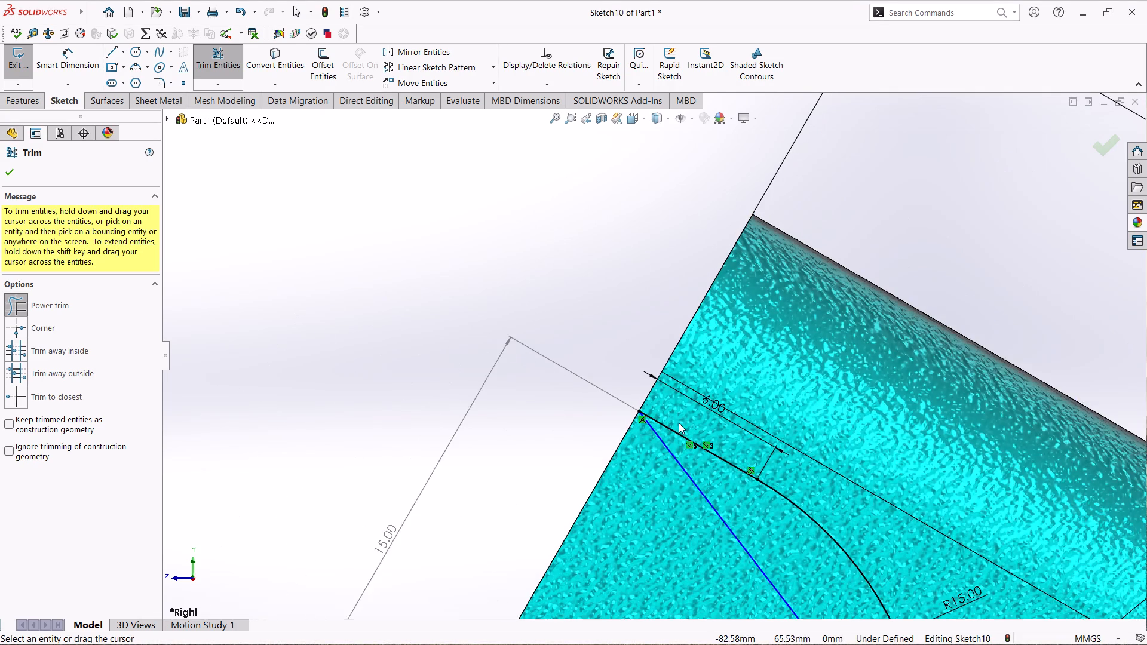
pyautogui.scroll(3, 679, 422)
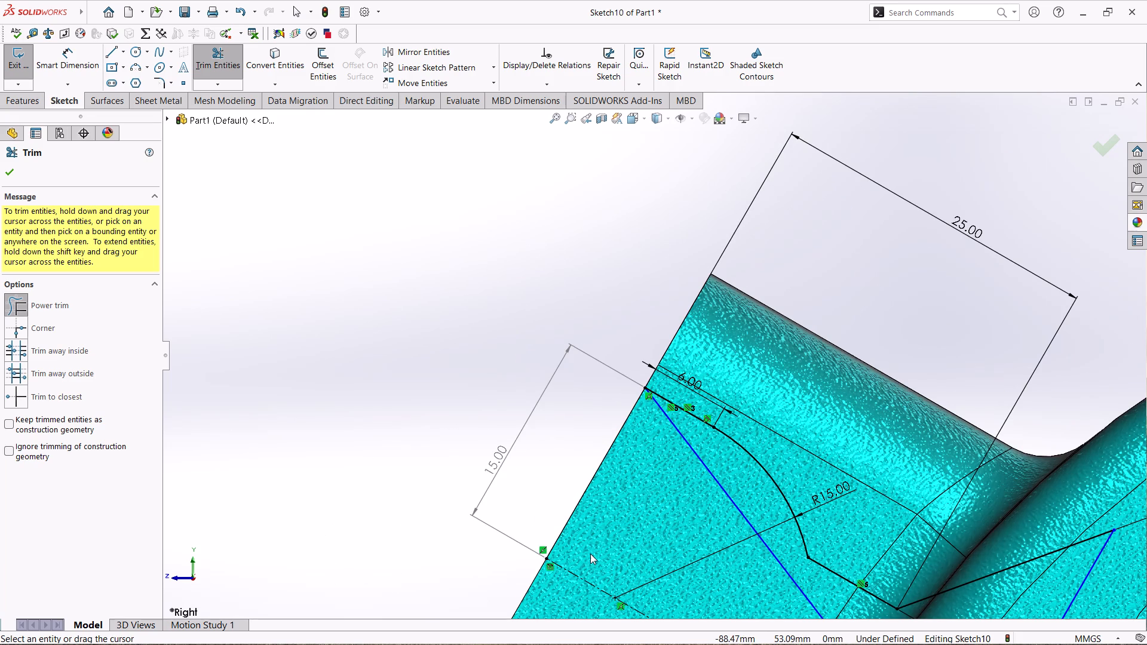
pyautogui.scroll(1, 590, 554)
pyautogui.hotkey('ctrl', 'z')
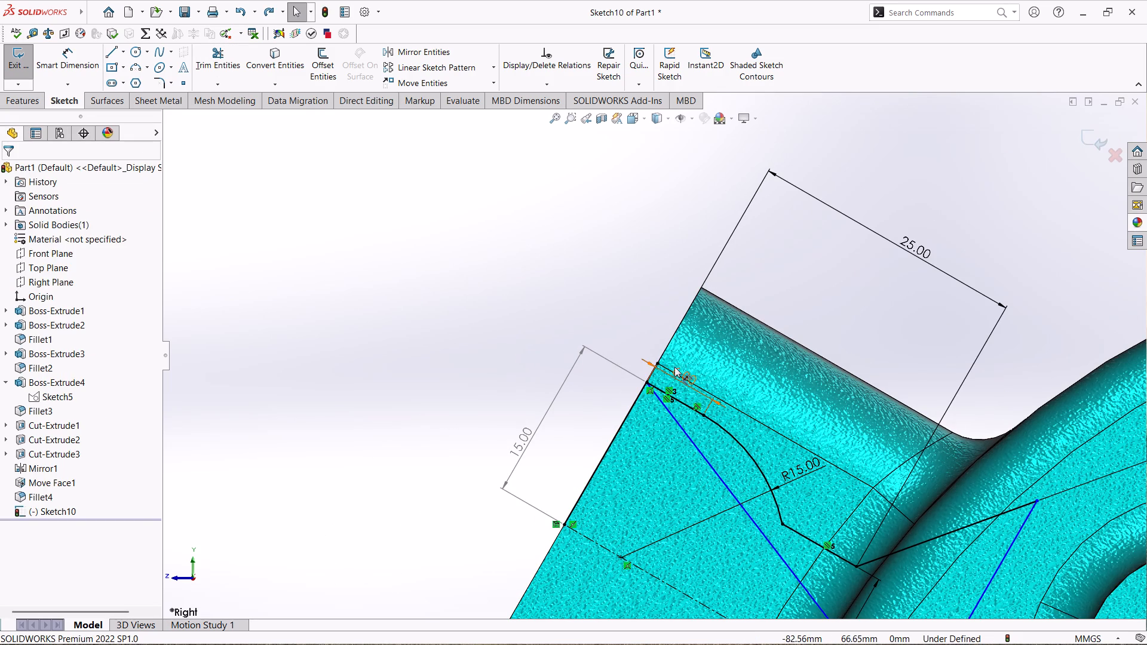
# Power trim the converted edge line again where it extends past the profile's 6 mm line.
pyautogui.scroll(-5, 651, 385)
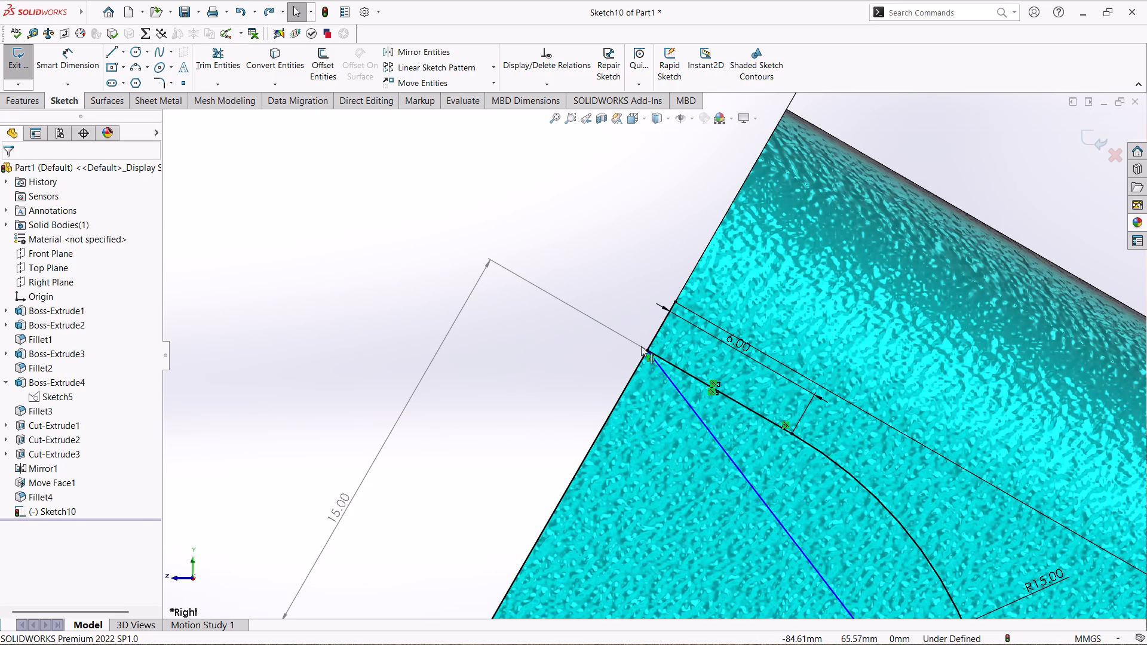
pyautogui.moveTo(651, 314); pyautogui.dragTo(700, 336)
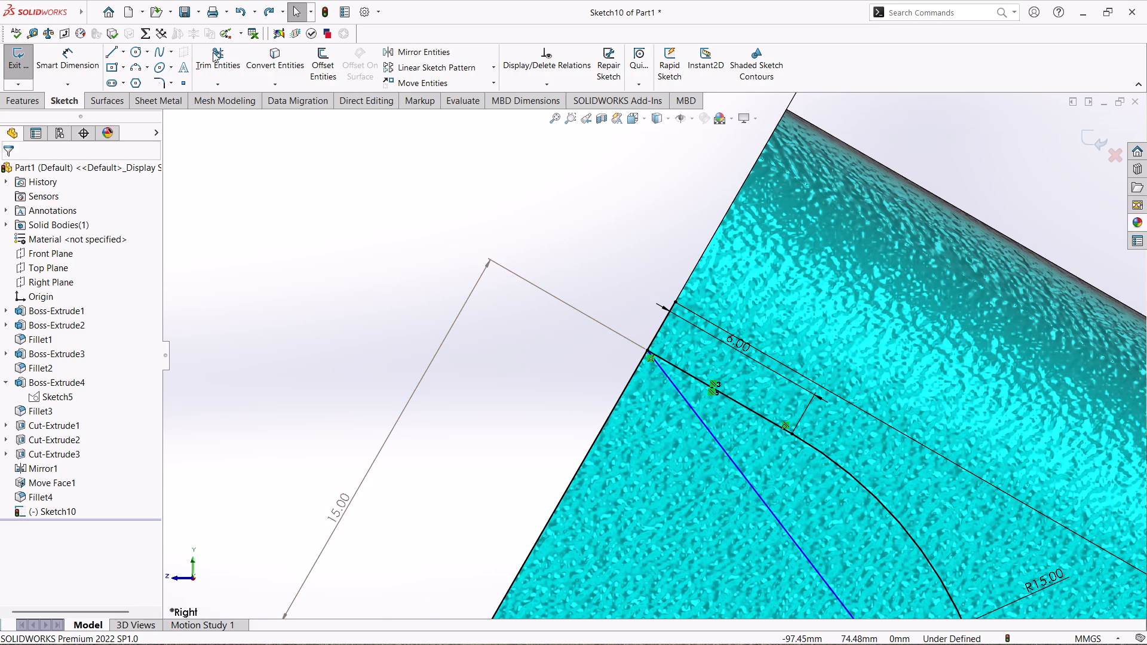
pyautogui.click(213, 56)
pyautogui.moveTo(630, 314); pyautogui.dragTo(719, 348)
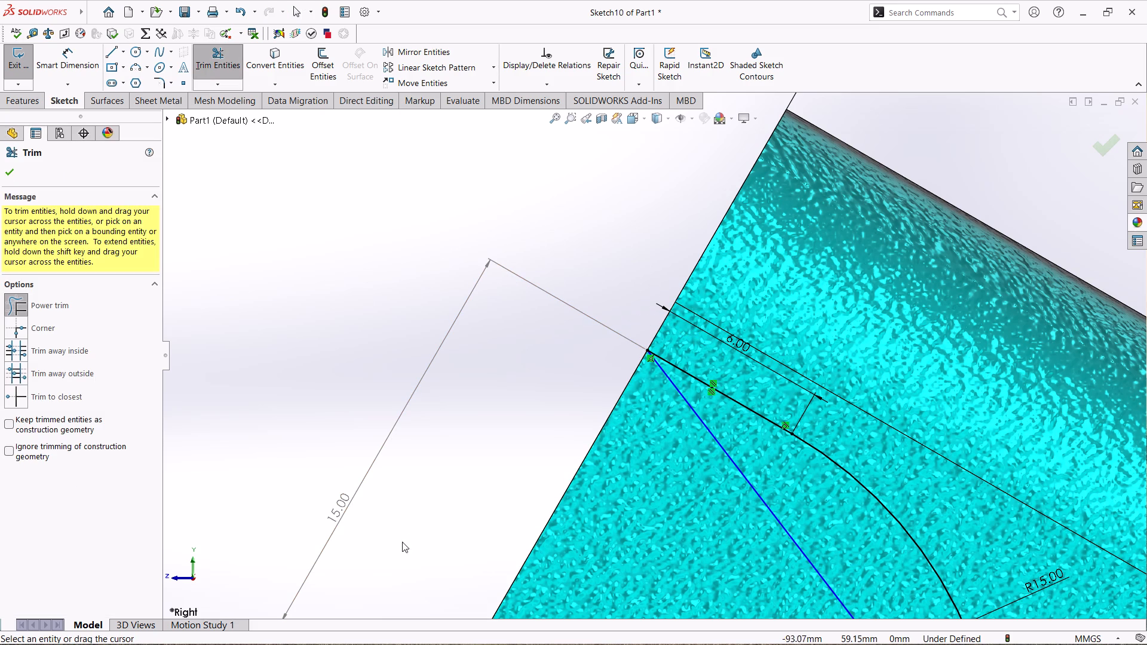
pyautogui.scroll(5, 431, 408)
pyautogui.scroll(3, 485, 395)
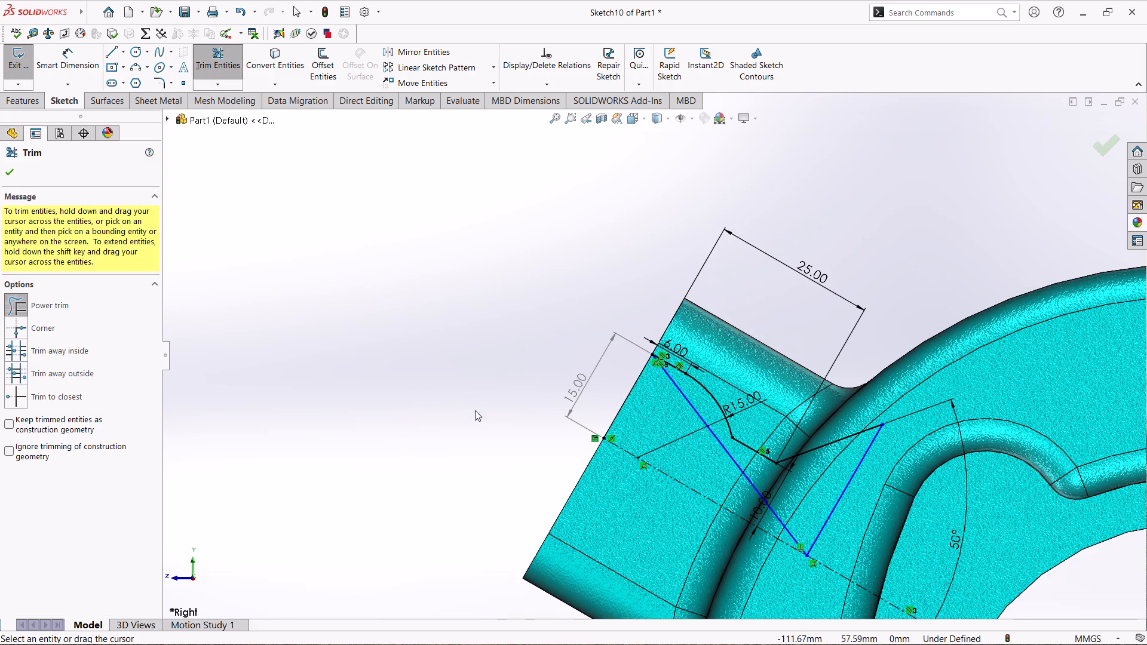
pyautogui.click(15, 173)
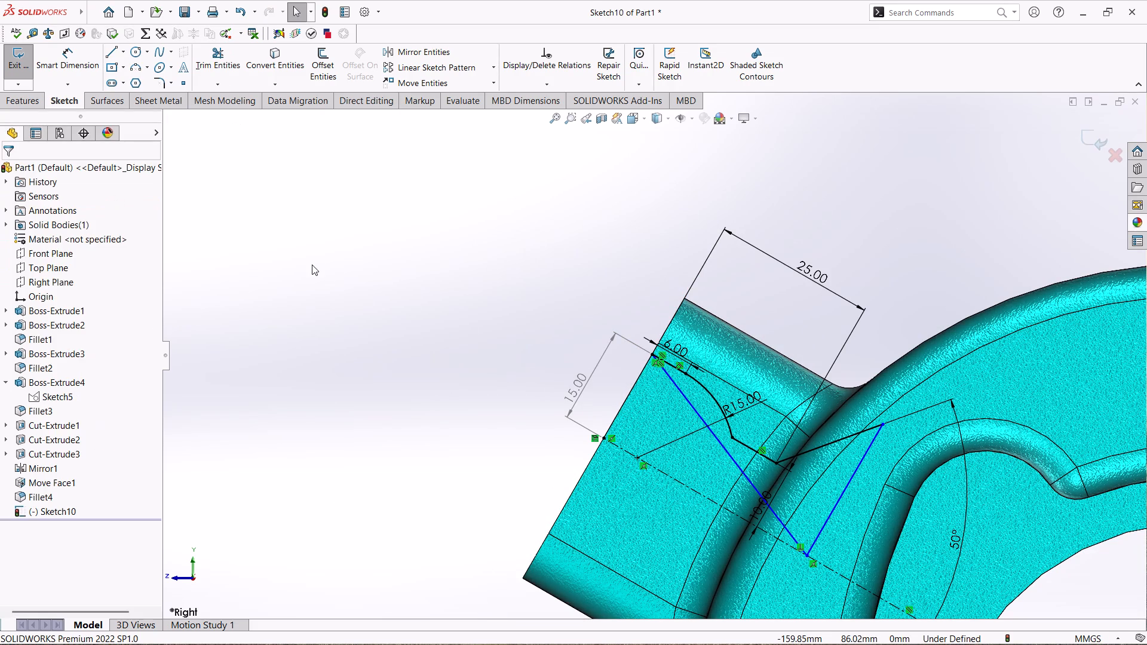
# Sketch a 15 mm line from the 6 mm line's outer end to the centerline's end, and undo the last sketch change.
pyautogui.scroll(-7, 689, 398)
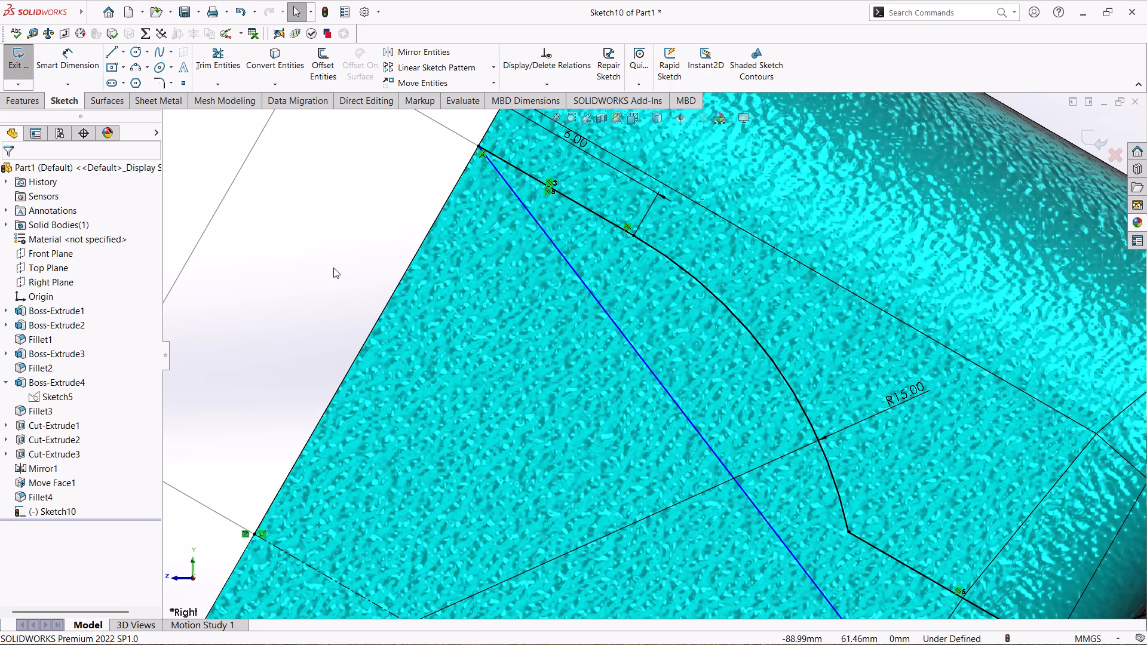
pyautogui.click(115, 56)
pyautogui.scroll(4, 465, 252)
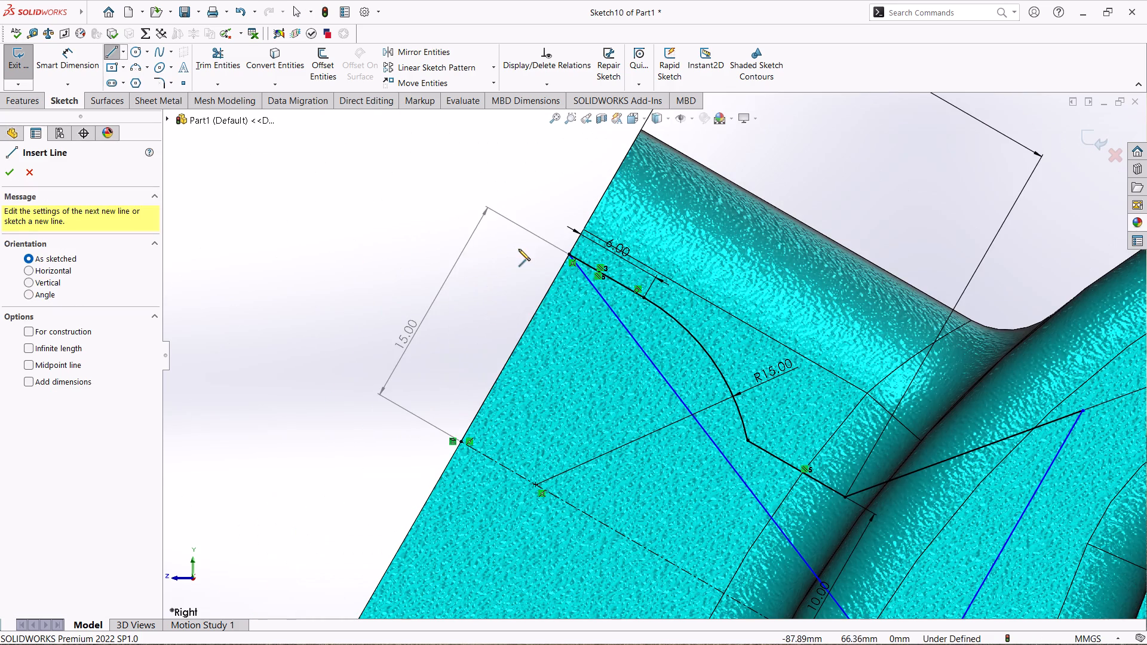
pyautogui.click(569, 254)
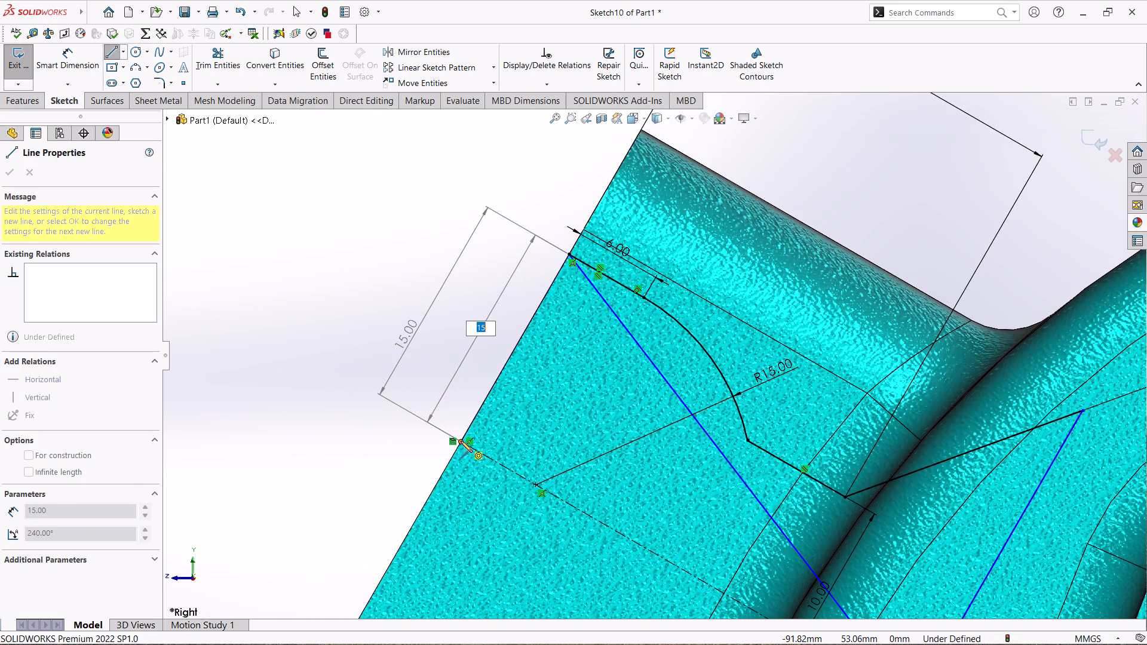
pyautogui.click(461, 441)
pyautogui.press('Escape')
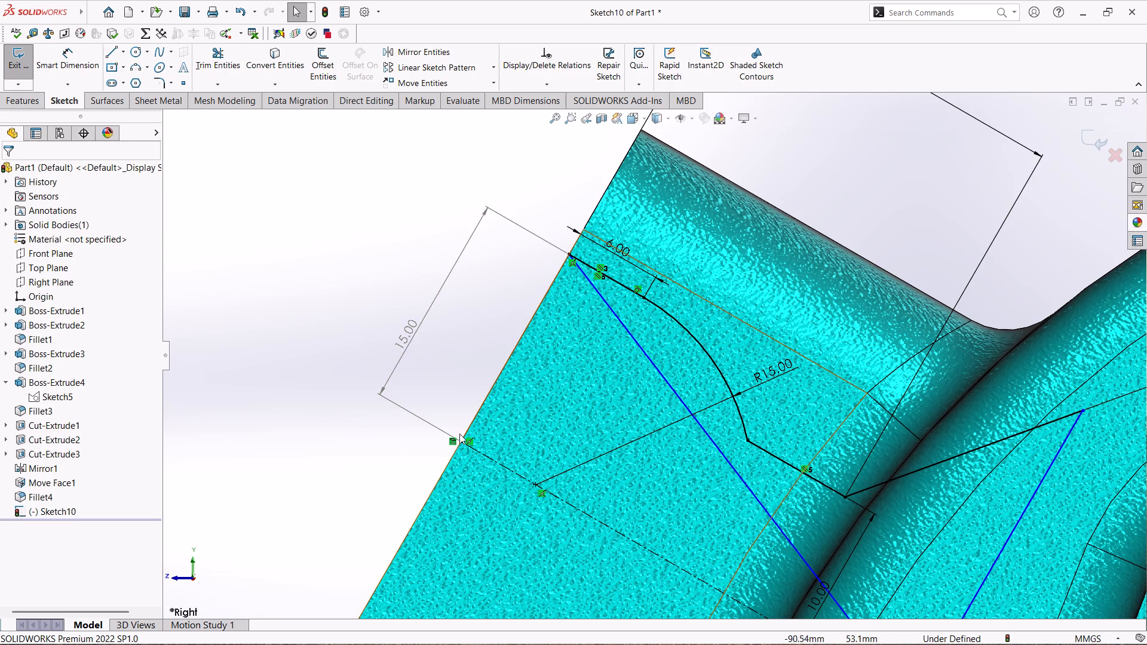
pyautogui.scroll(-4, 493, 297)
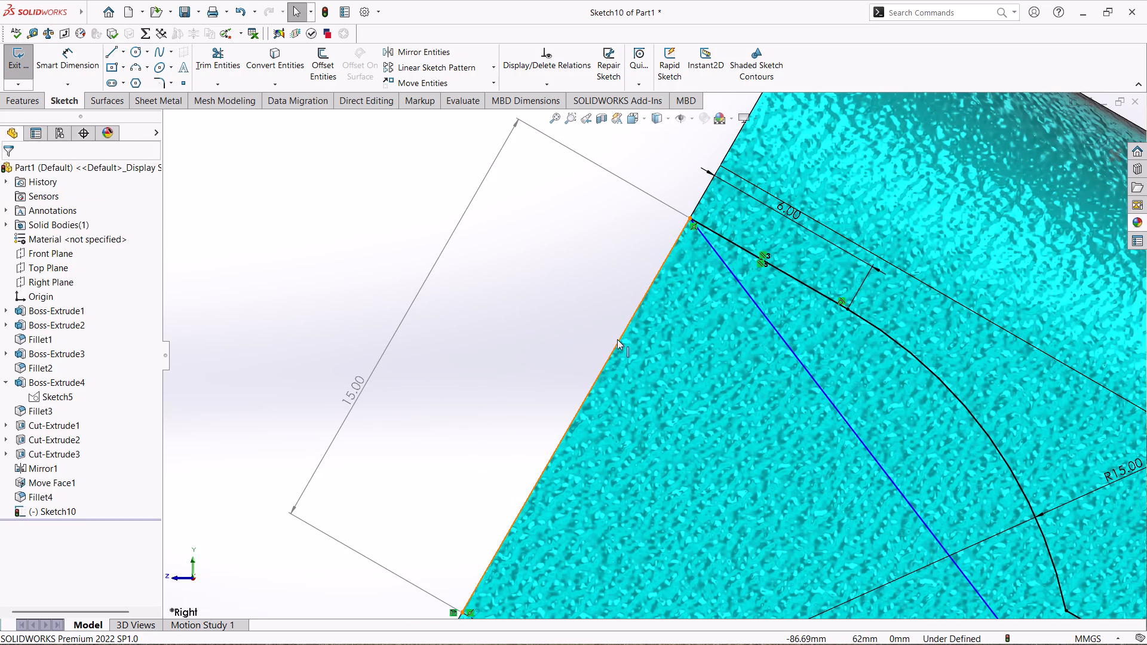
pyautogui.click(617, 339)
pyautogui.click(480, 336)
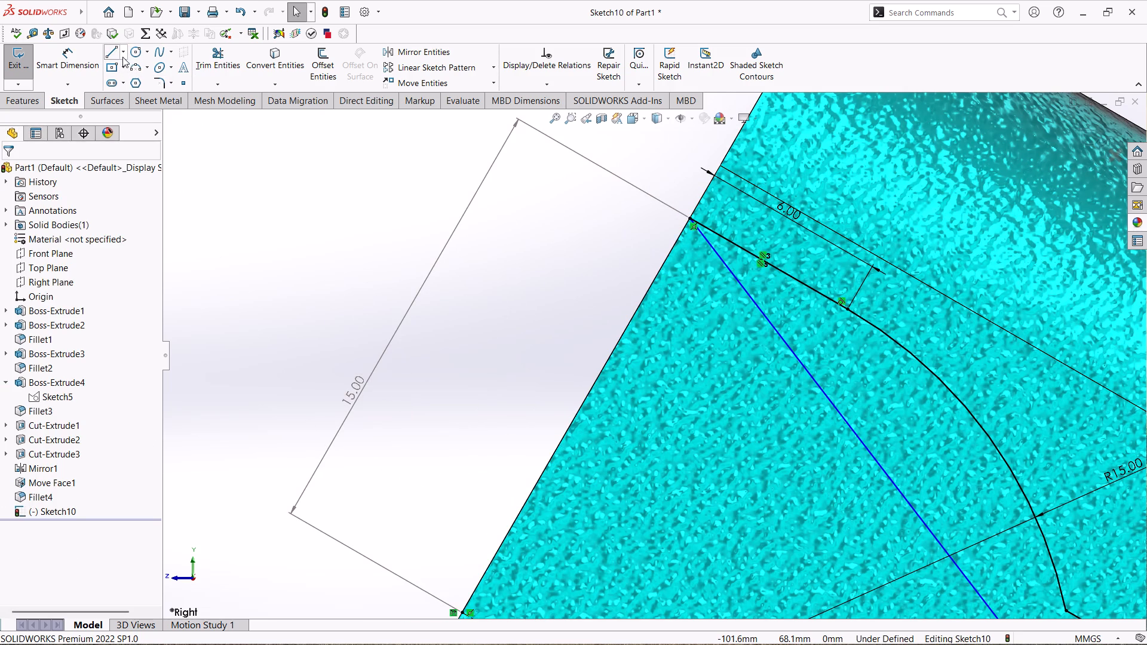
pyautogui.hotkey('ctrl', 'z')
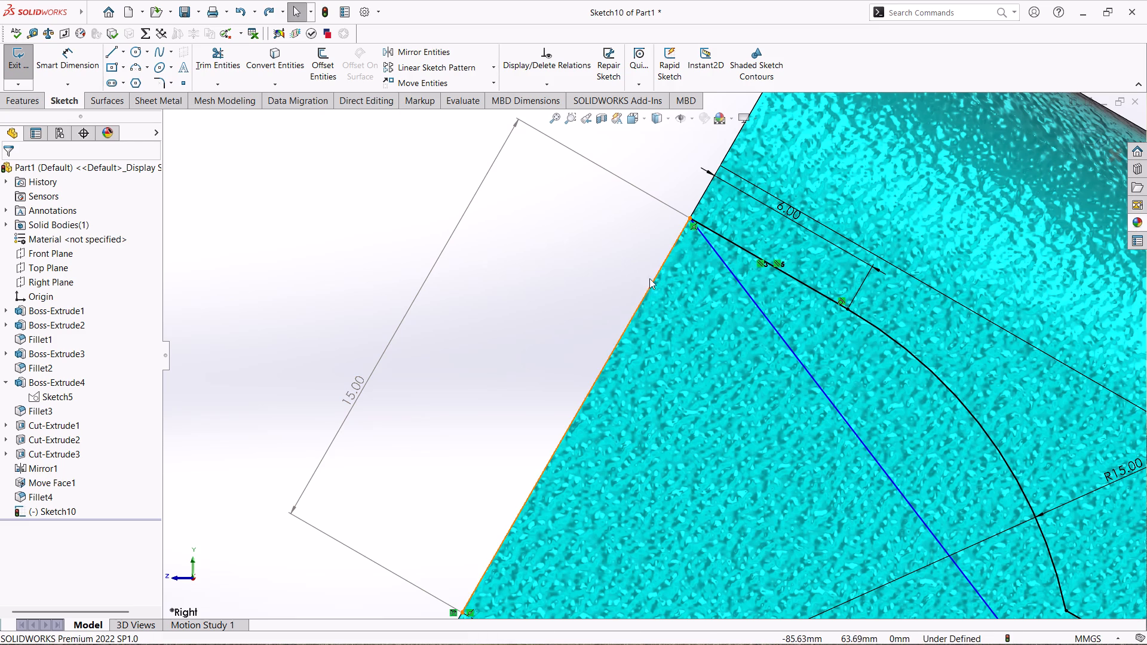
# Sketch a 15 mm line along the boss's end edge from the 6 mm line's outer end to the centerline's end.
pyautogui.scroll(2, 611, 272)
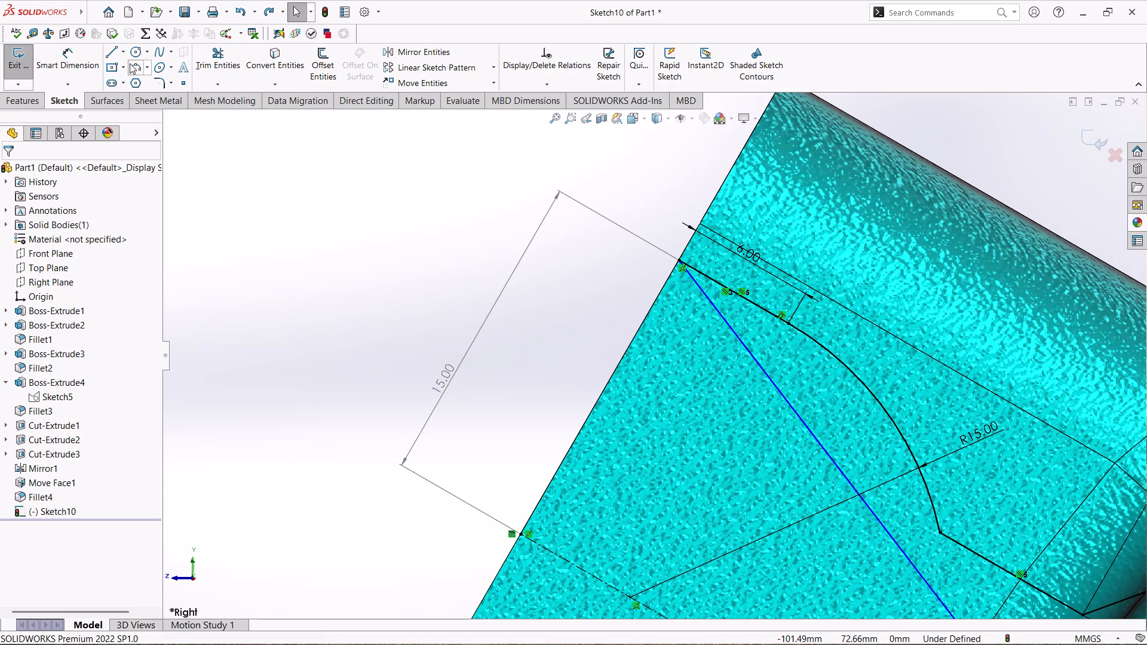
pyautogui.moveTo(390, 226); pyautogui.dragTo(226, 226, button='right')
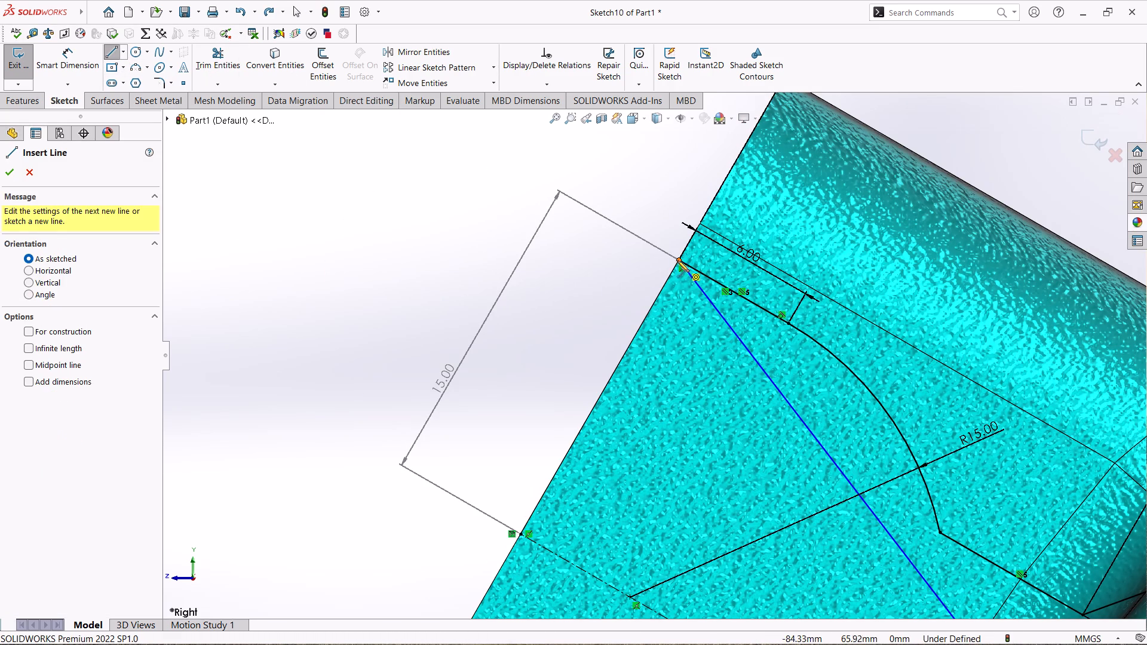
pyautogui.click(676, 259)
pyautogui.click(519, 531)
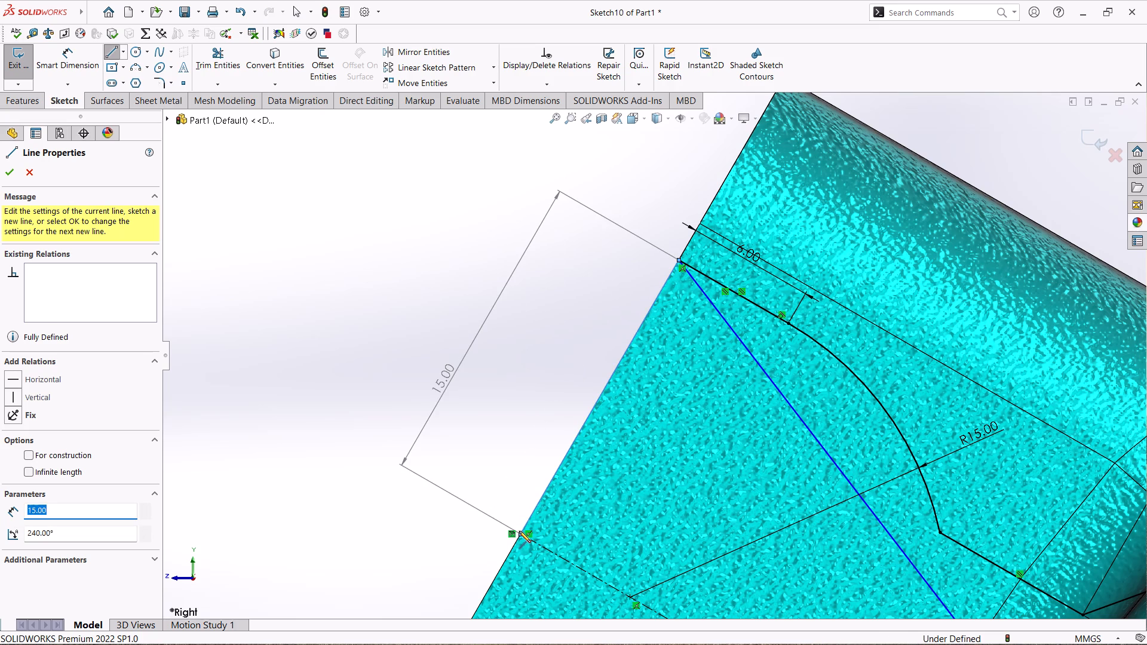
pyautogui.click(12, 174)
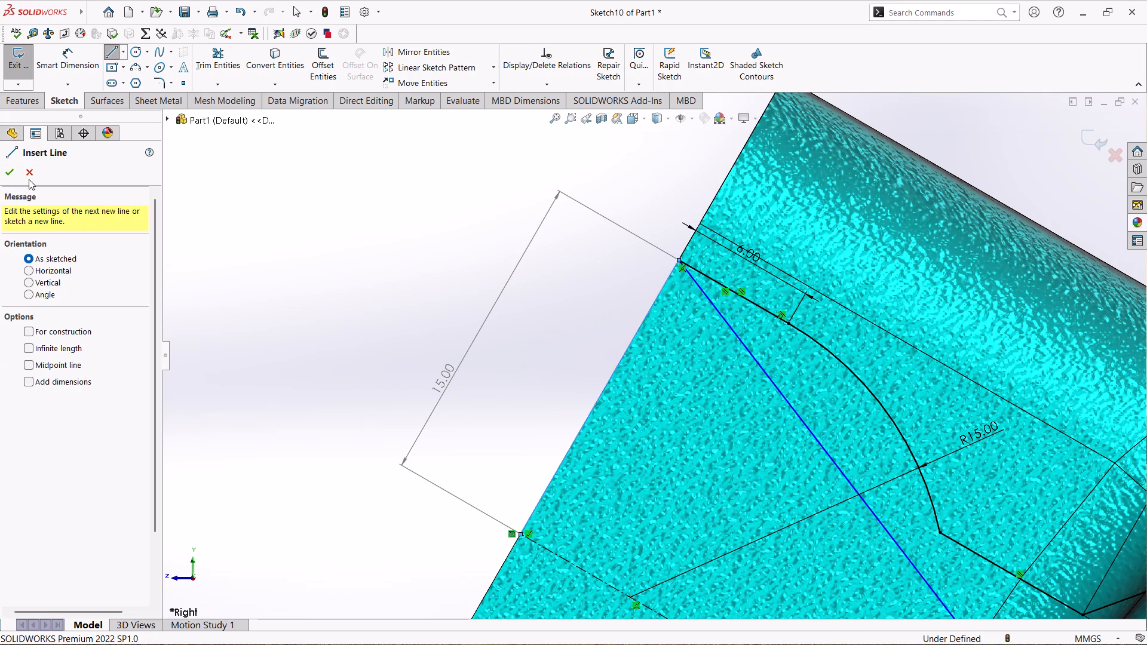
pyautogui.scroll(4, 392, 367)
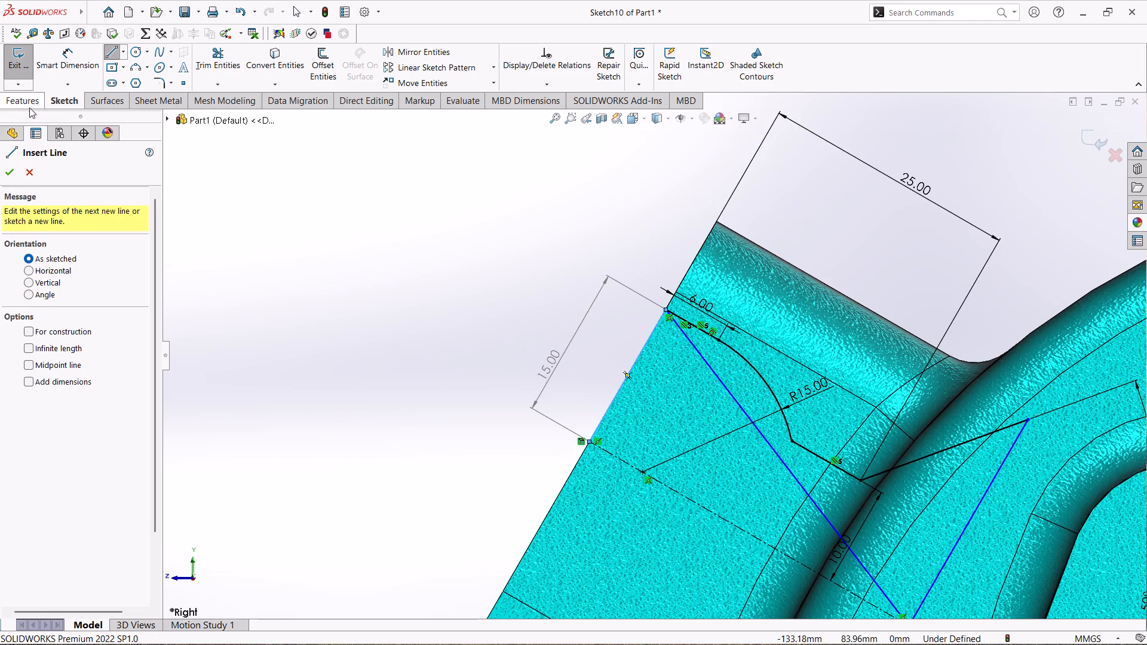
pyautogui.click(10, 180)
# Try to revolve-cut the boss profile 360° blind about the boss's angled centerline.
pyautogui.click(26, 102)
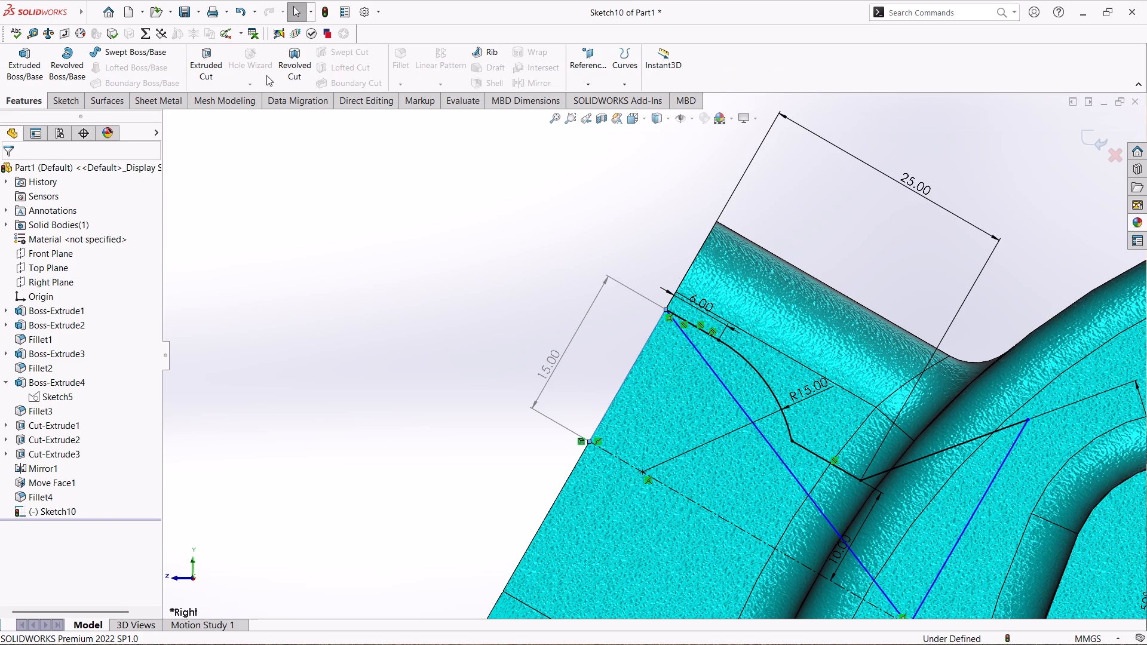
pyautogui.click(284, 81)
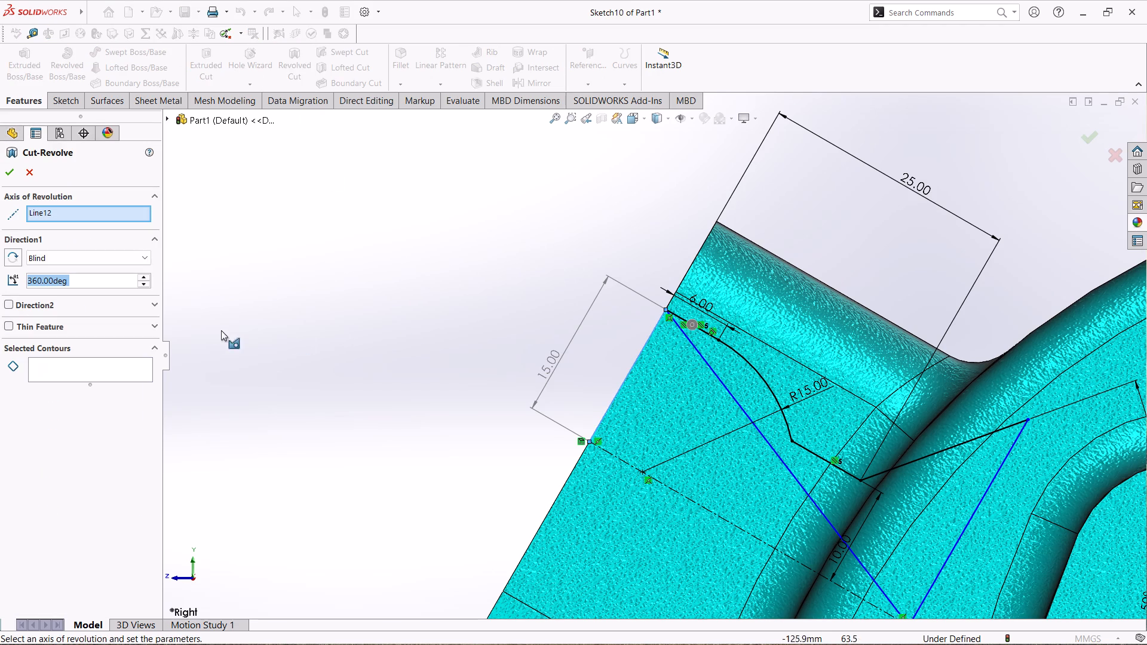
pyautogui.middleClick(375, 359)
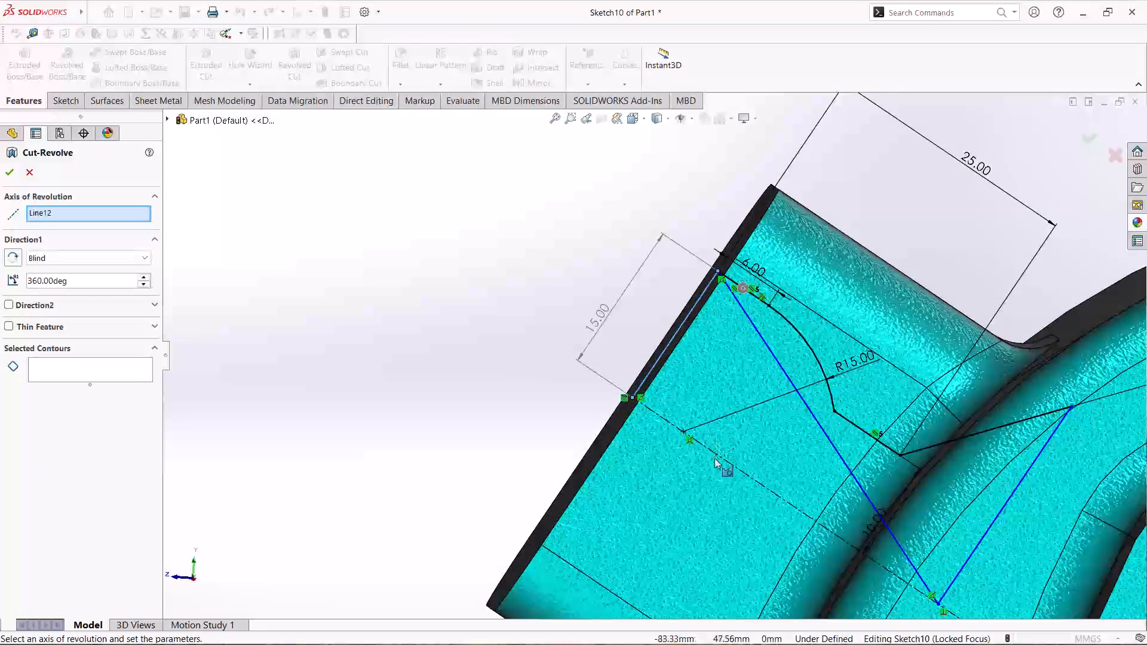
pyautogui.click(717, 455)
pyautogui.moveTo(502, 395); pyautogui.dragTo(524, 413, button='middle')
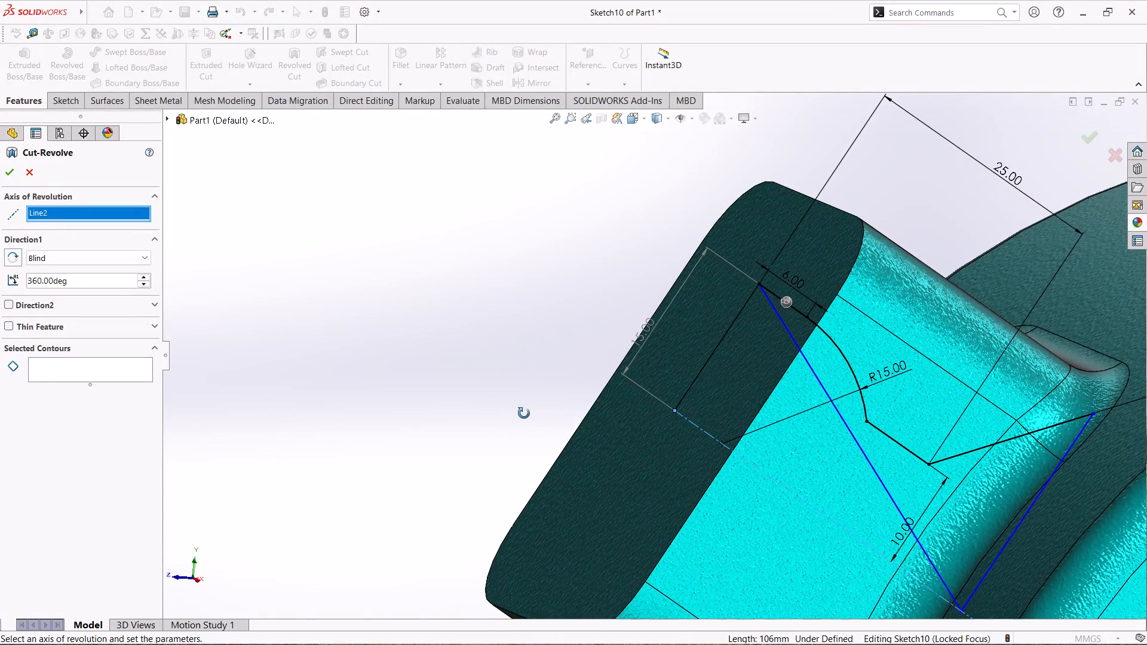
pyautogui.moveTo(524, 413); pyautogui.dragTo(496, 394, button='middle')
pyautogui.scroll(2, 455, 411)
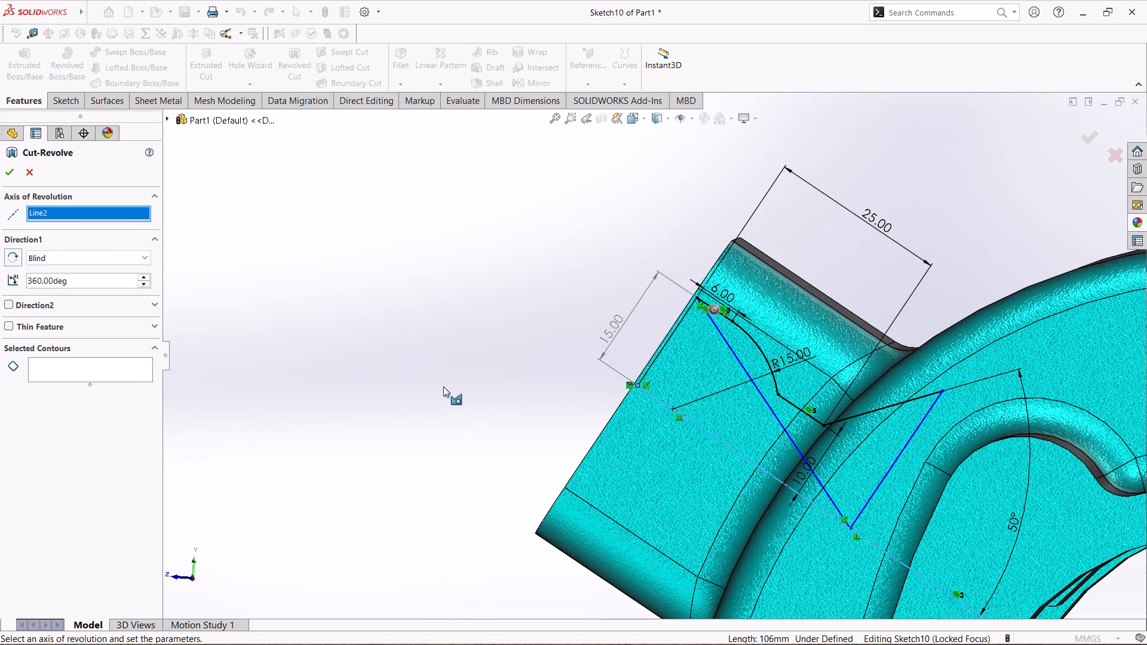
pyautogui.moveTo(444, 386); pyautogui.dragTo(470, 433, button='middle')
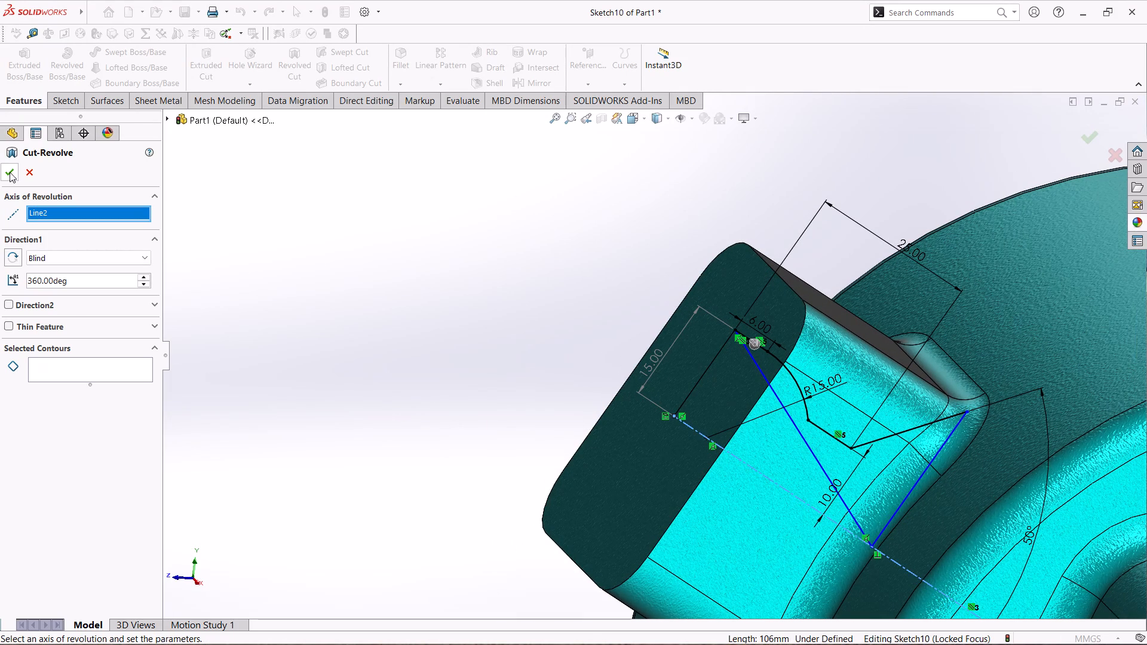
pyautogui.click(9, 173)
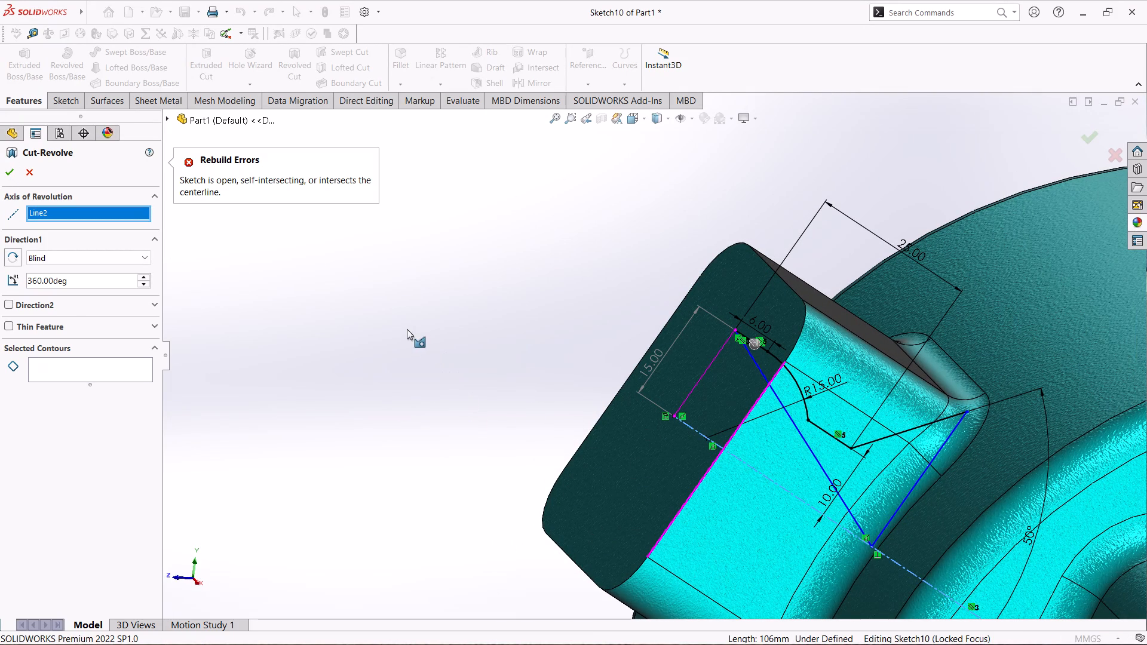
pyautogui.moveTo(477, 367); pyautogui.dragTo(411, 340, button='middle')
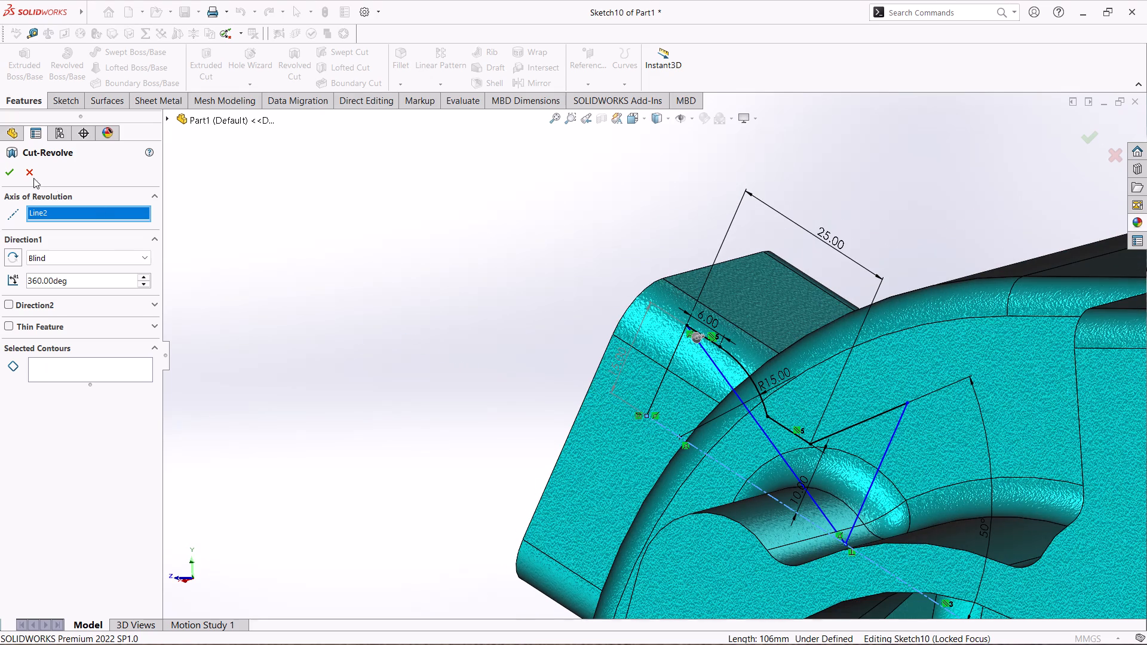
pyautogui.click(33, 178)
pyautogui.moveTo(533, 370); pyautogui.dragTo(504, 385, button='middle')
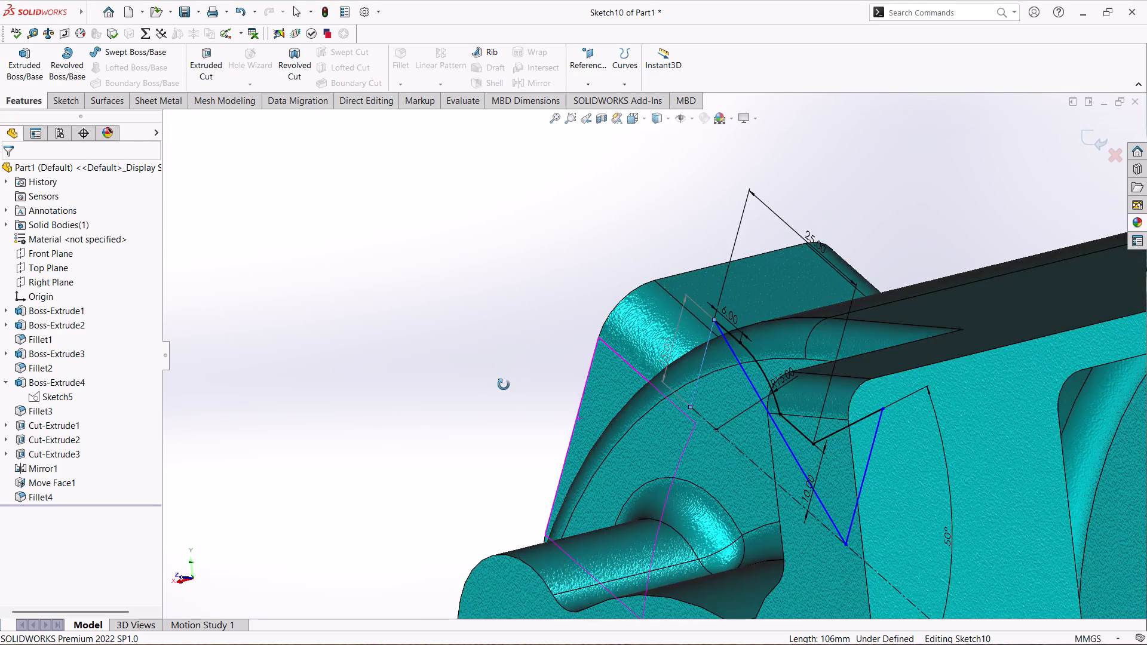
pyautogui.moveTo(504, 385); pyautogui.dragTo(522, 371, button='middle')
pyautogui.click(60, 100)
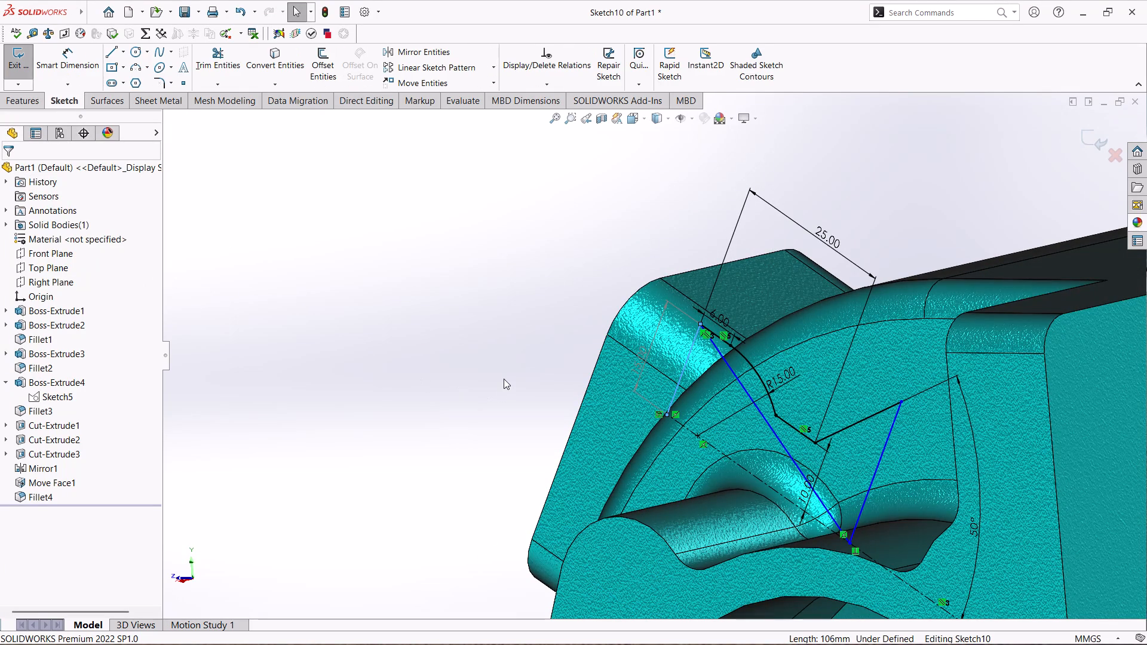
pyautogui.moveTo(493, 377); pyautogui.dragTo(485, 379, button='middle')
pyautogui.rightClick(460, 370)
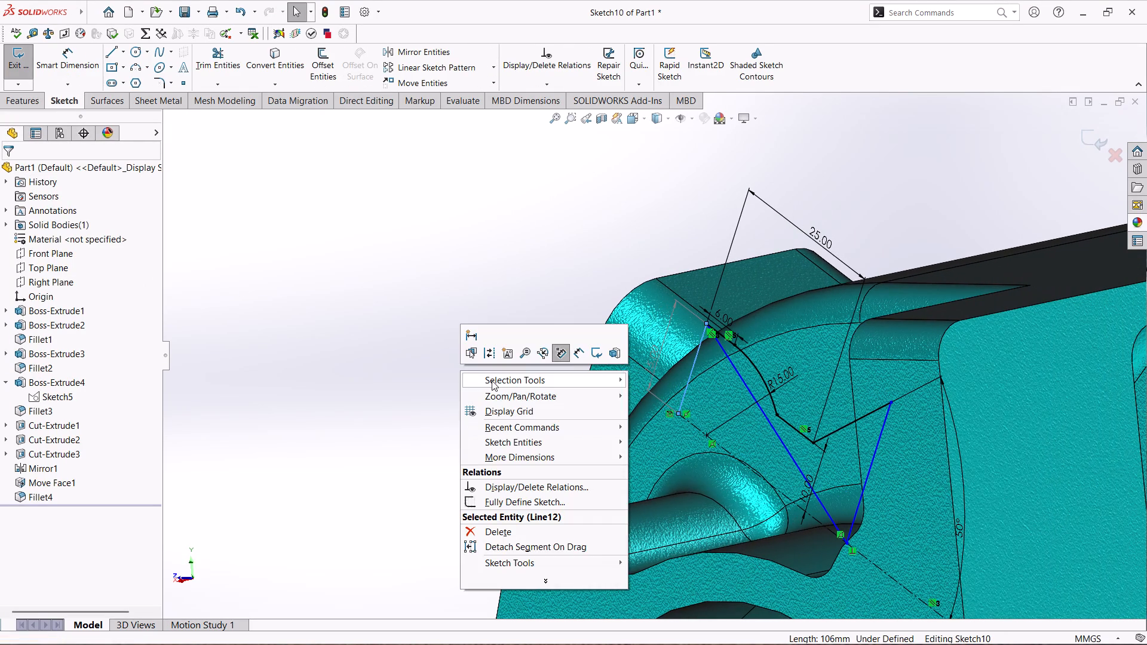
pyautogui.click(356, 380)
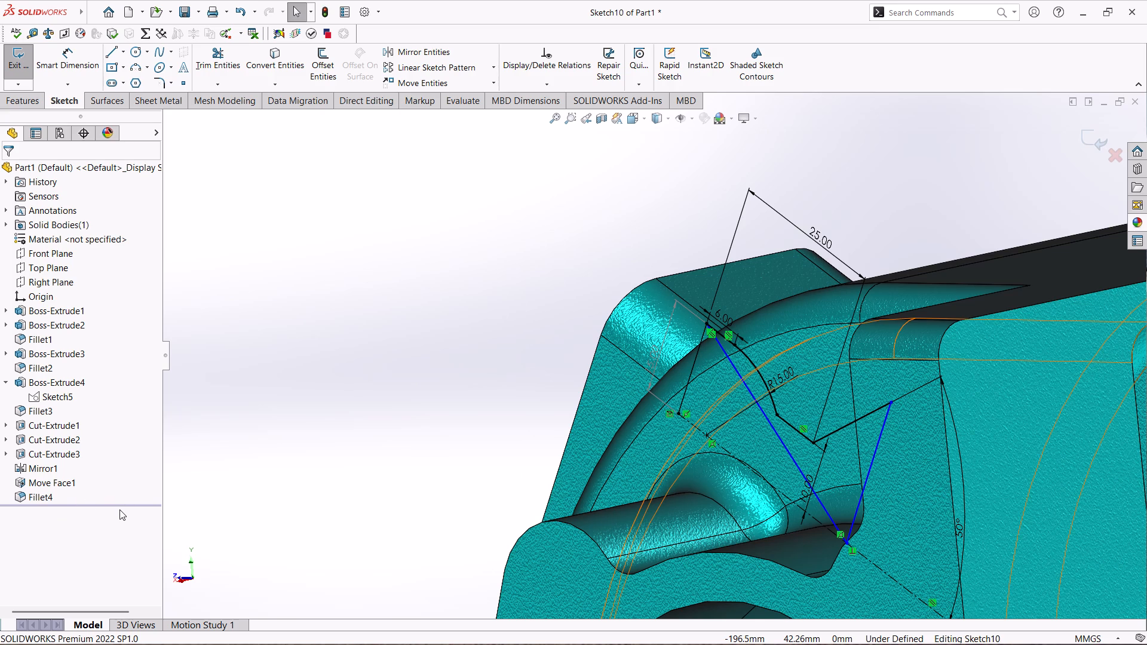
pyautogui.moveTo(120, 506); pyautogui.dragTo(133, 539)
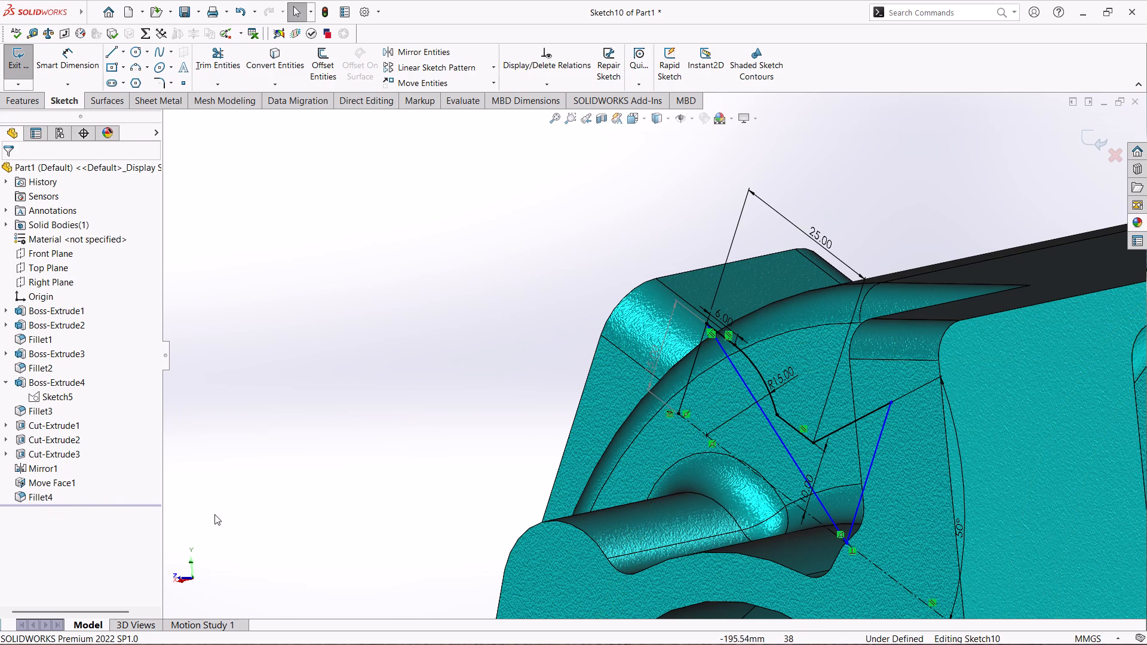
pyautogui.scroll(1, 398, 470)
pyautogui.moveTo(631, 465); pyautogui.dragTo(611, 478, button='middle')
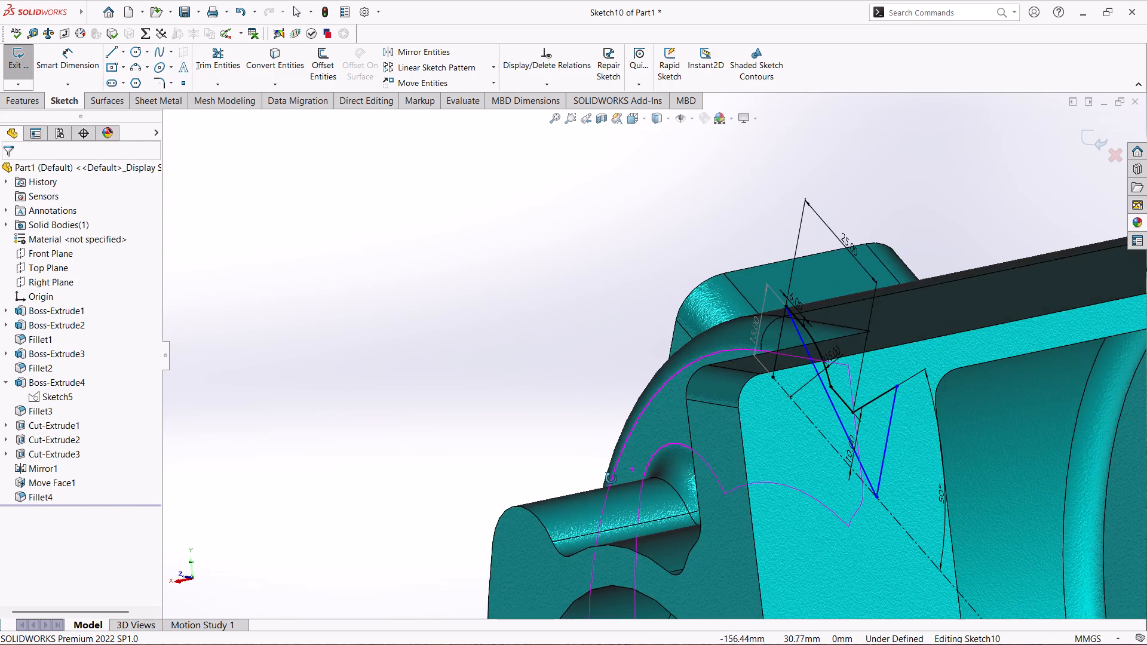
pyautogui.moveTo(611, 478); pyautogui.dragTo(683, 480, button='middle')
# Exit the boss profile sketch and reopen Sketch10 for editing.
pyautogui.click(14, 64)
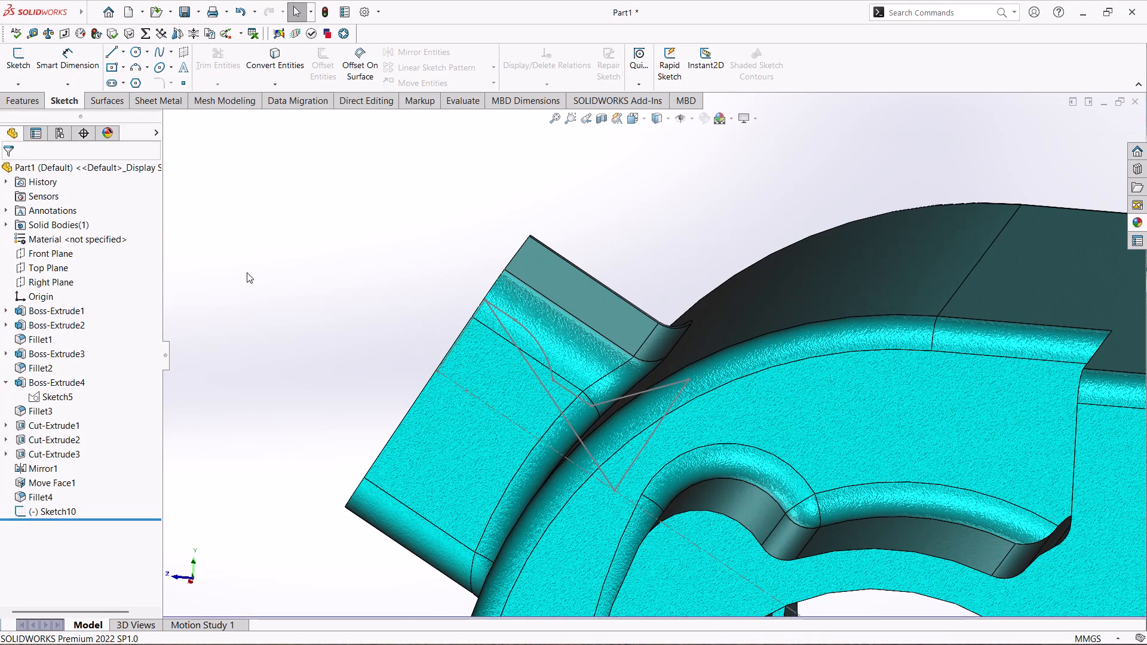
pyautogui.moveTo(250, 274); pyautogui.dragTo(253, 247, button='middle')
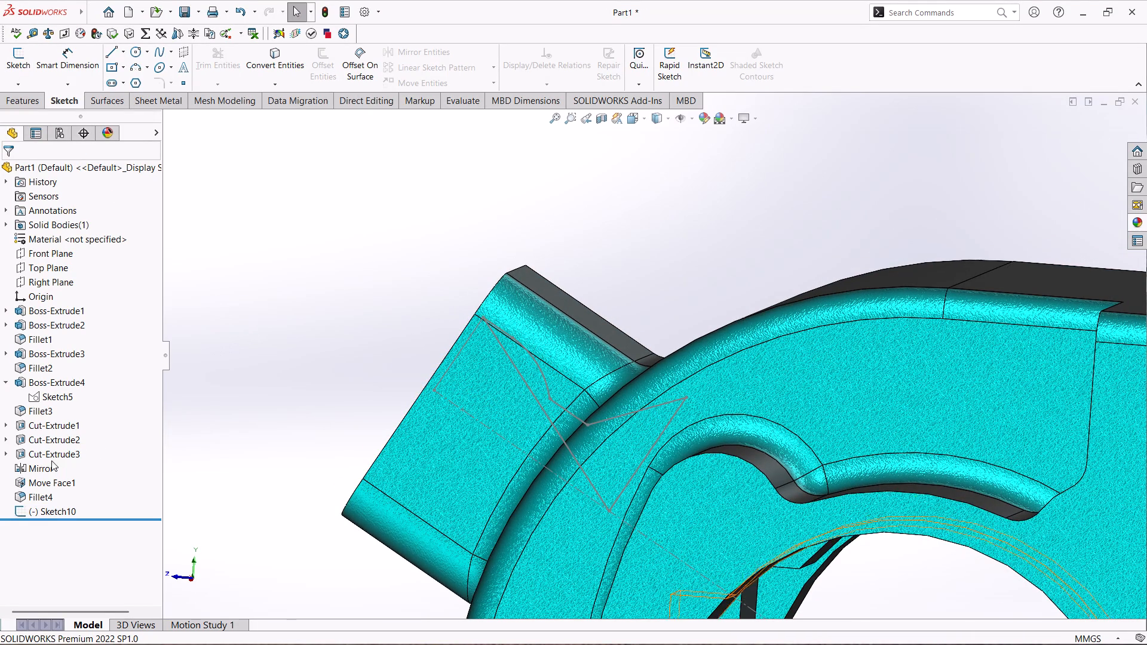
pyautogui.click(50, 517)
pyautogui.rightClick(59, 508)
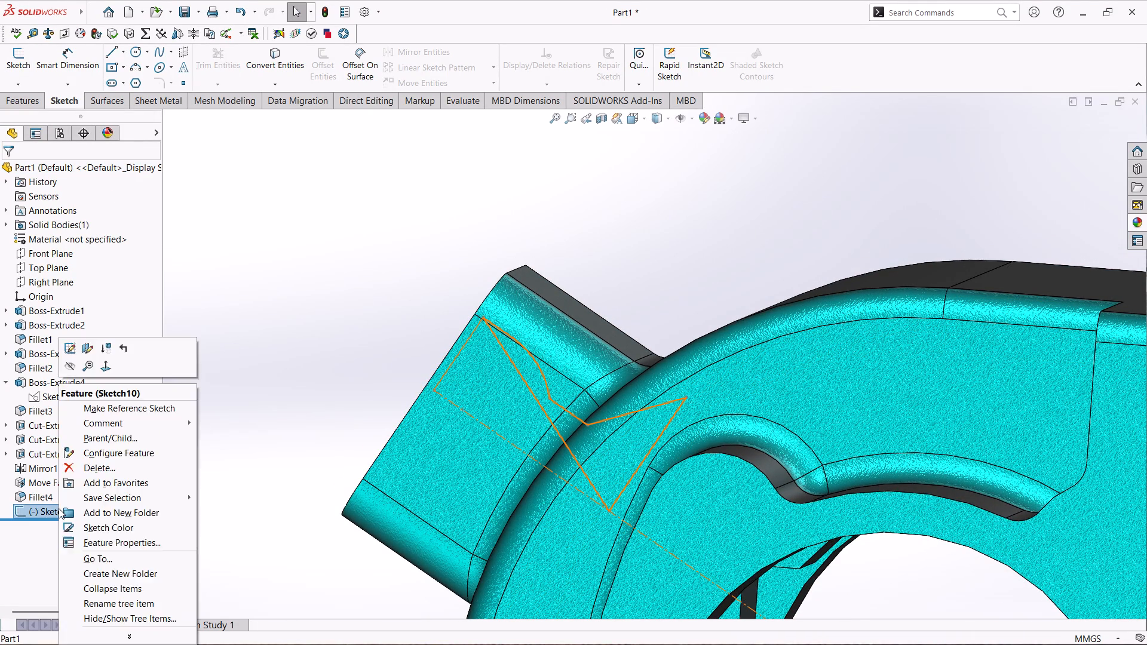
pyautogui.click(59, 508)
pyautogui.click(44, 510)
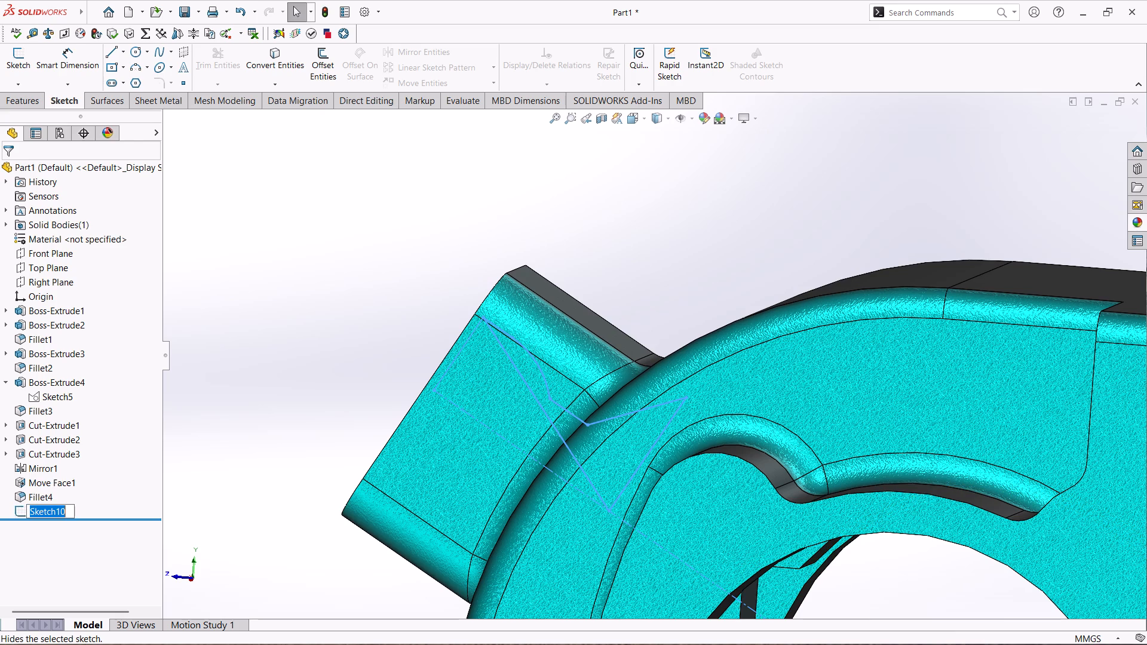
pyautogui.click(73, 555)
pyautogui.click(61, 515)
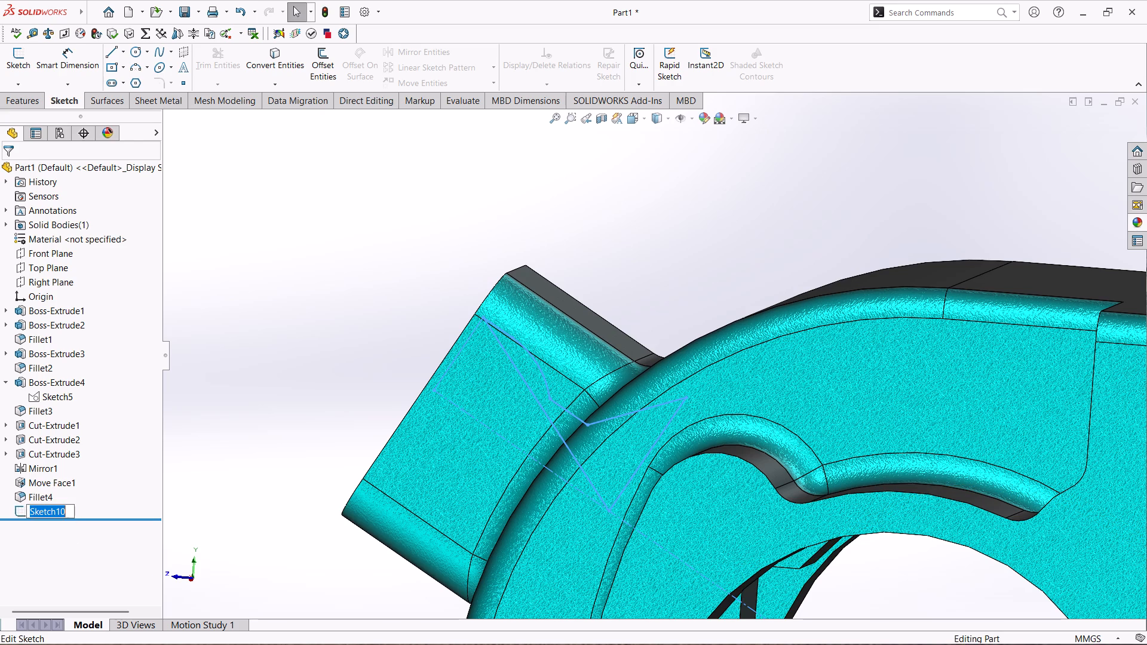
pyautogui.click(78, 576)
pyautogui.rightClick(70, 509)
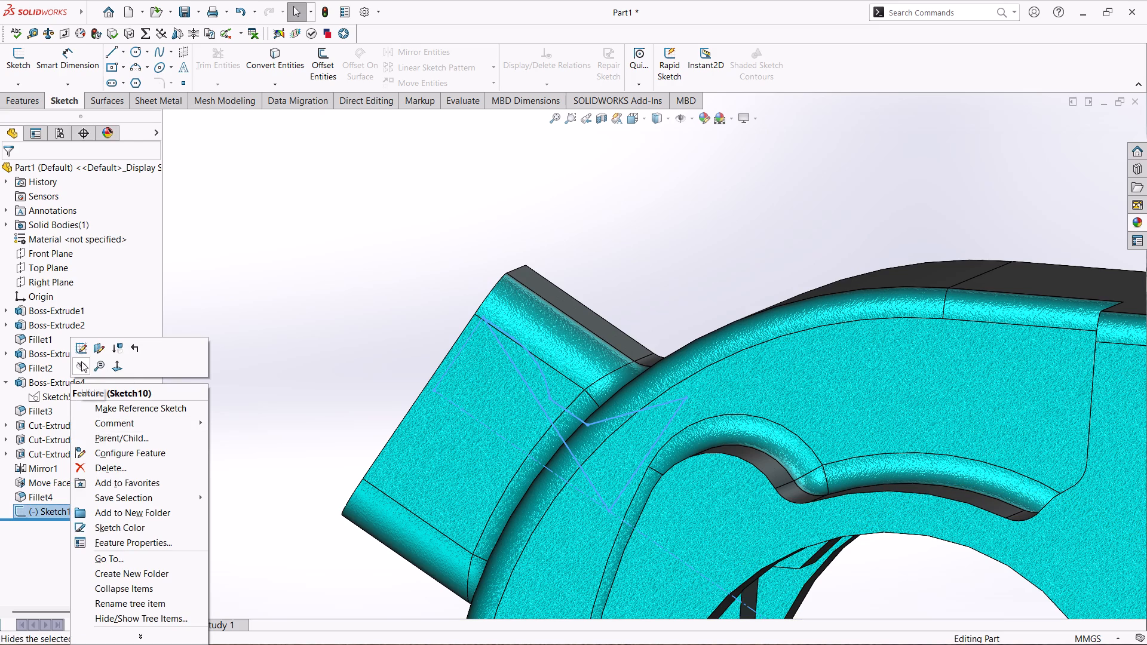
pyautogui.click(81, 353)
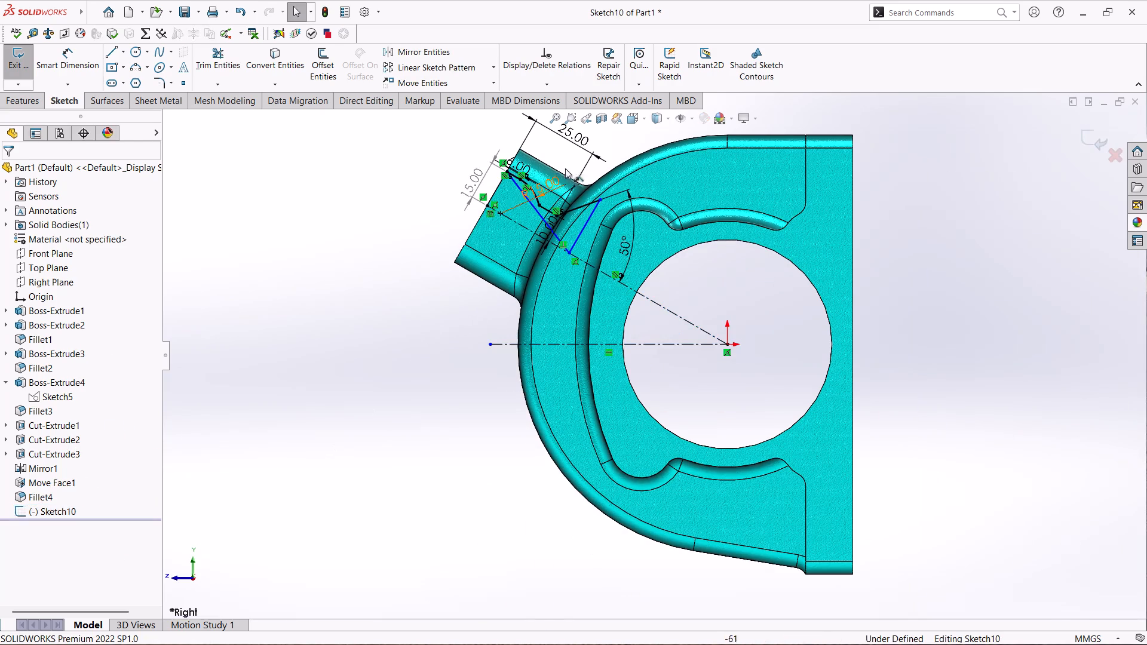
# Power trim the diagonal line that crosses the profile from the 6 mm line's outer end to the centerline.
pyautogui.scroll(-5, 575, 173)
pyautogui.scroll(-5, 532, 296)
pyautogui.scroll(3, 528, 343)
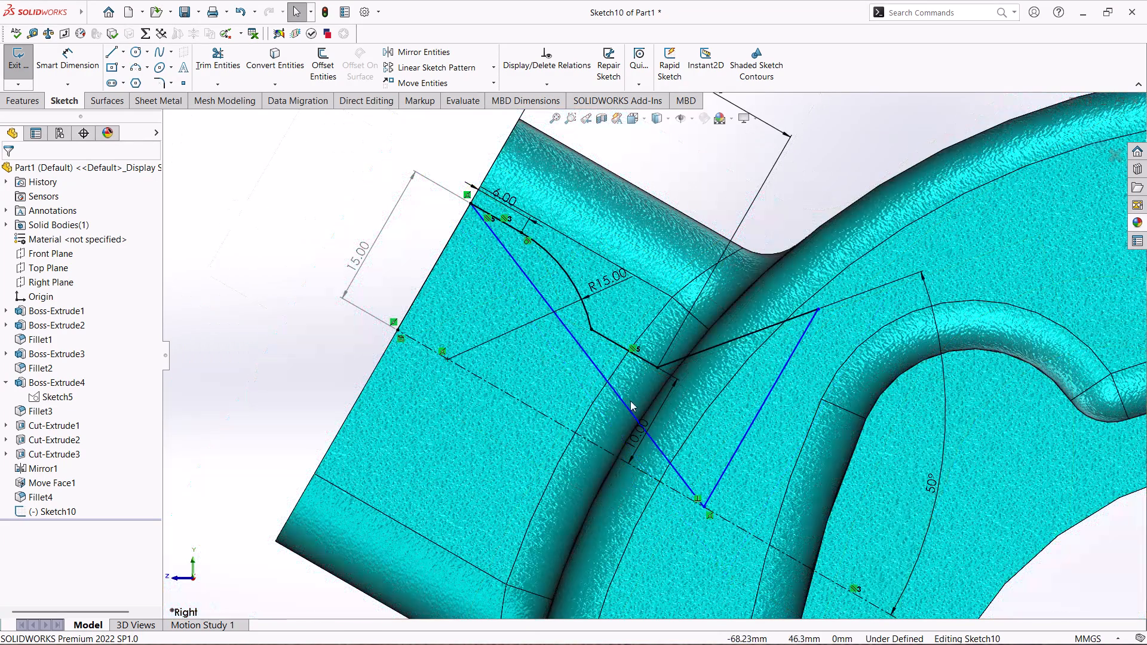
pyautogui.click(208, 56)
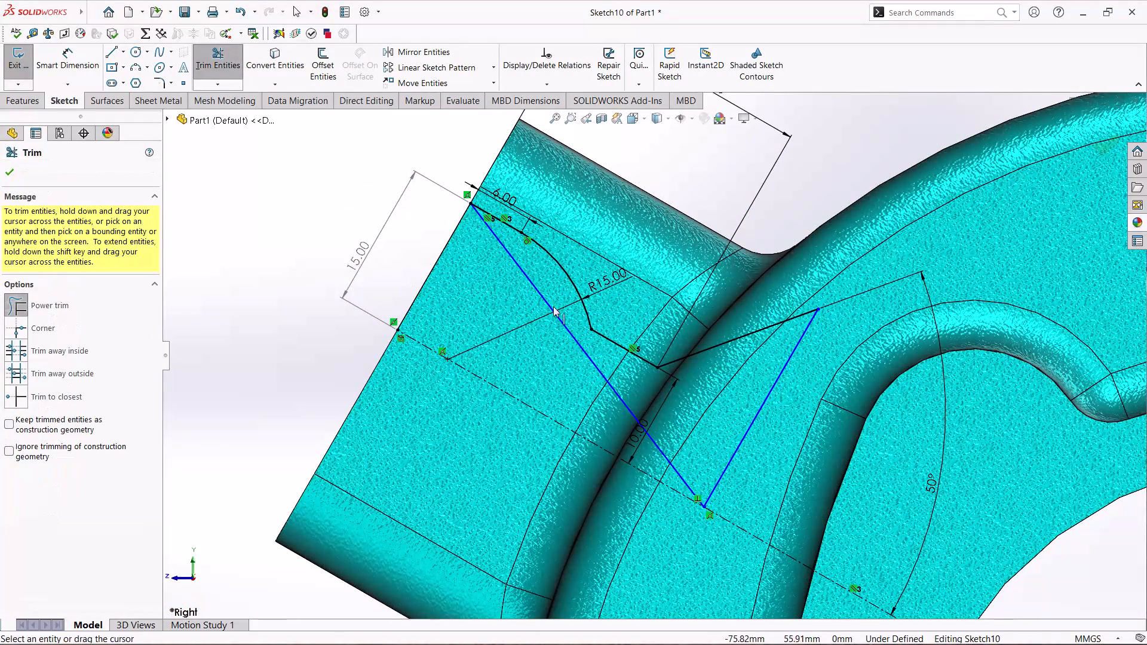
pyautogui.moveTo(541, 362); pyautogui.dragTo(617, 362)
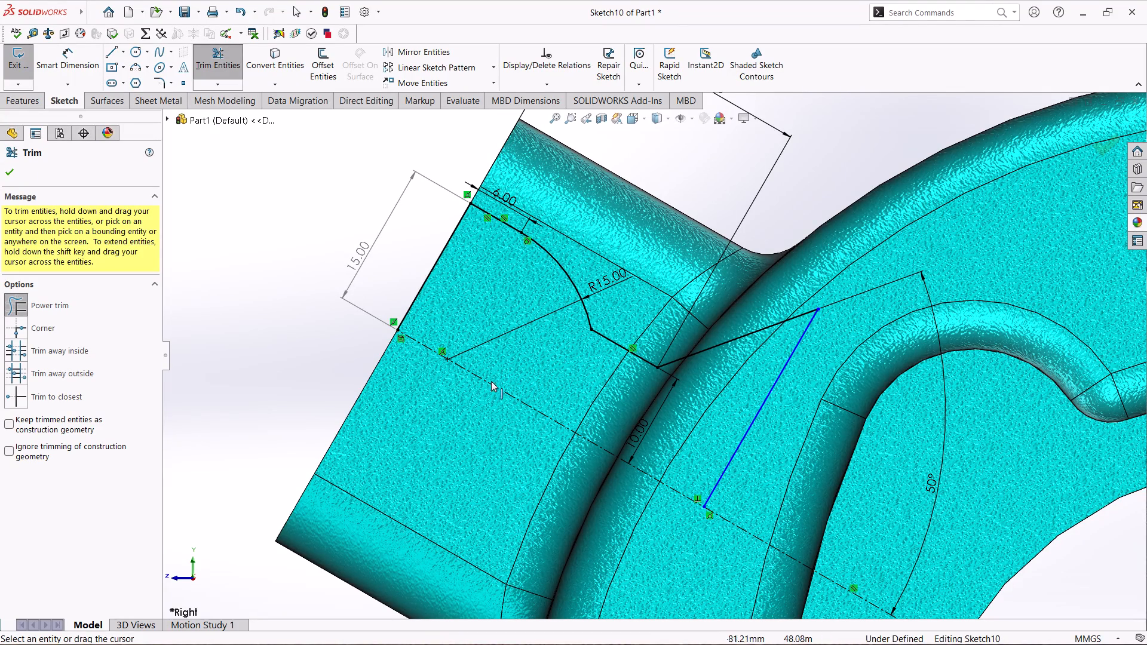
pyautogui.click(6, 174)
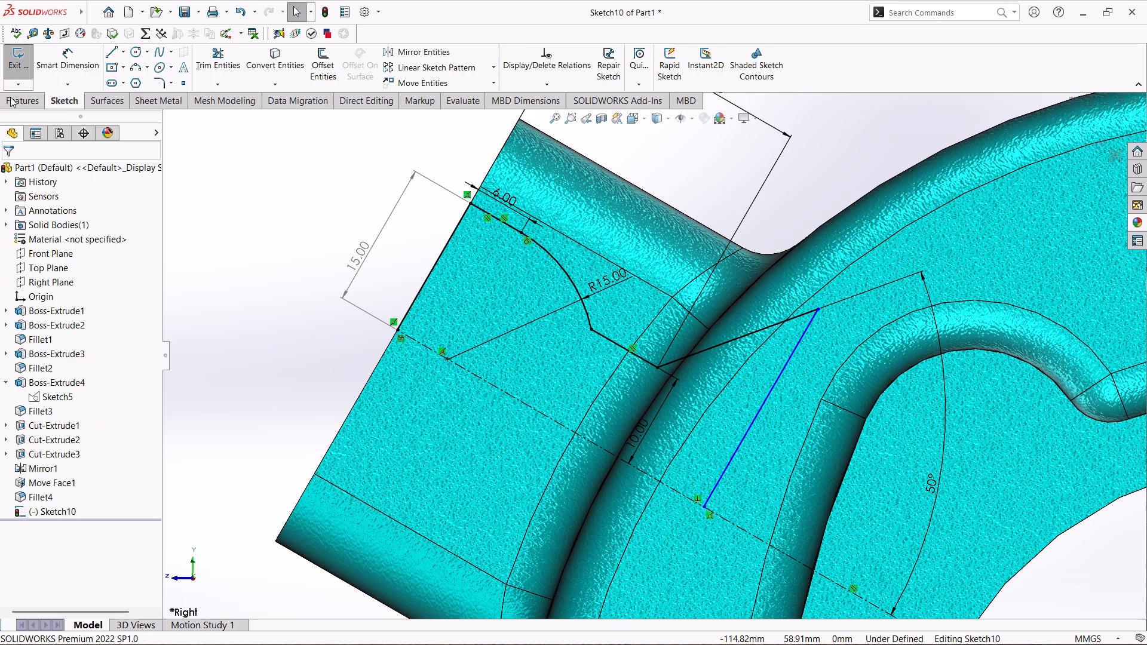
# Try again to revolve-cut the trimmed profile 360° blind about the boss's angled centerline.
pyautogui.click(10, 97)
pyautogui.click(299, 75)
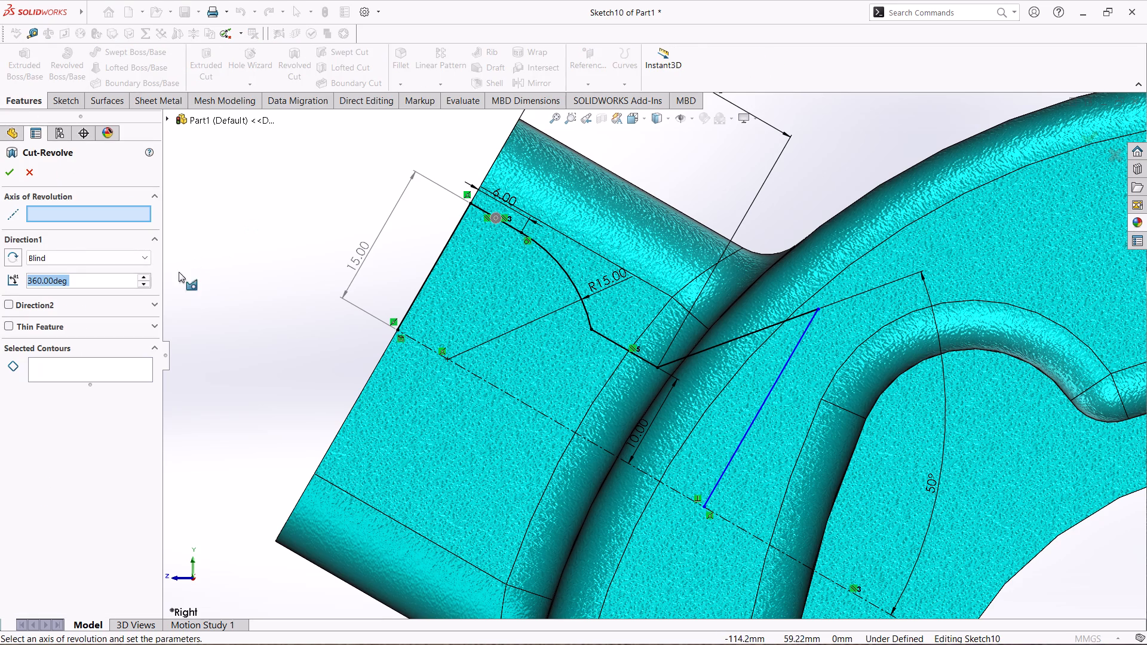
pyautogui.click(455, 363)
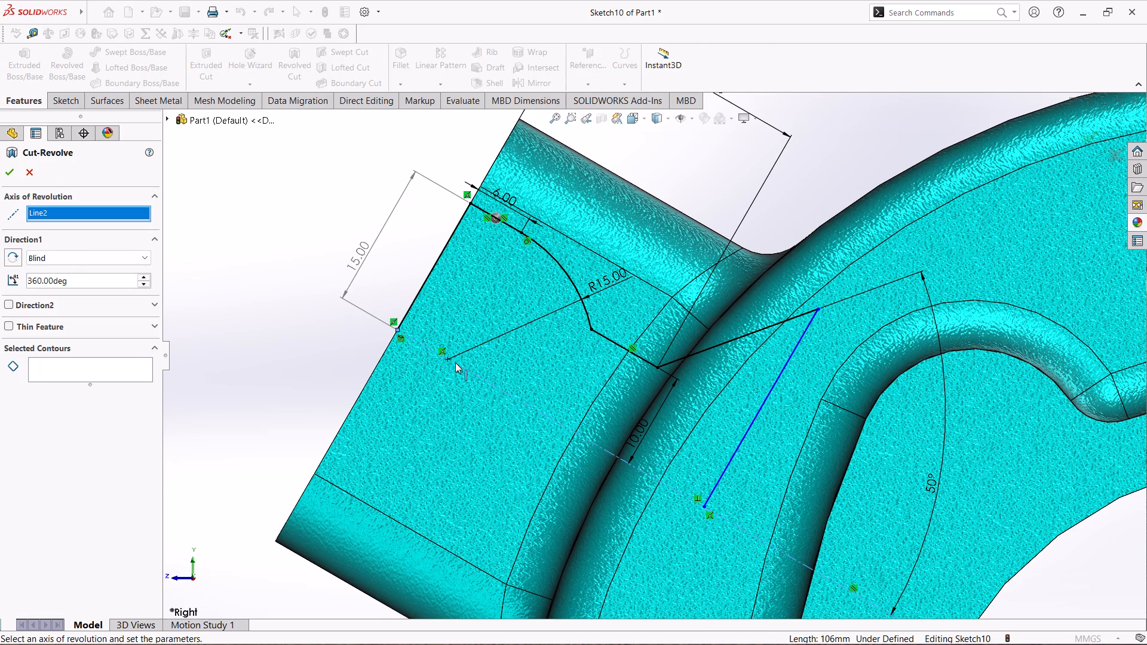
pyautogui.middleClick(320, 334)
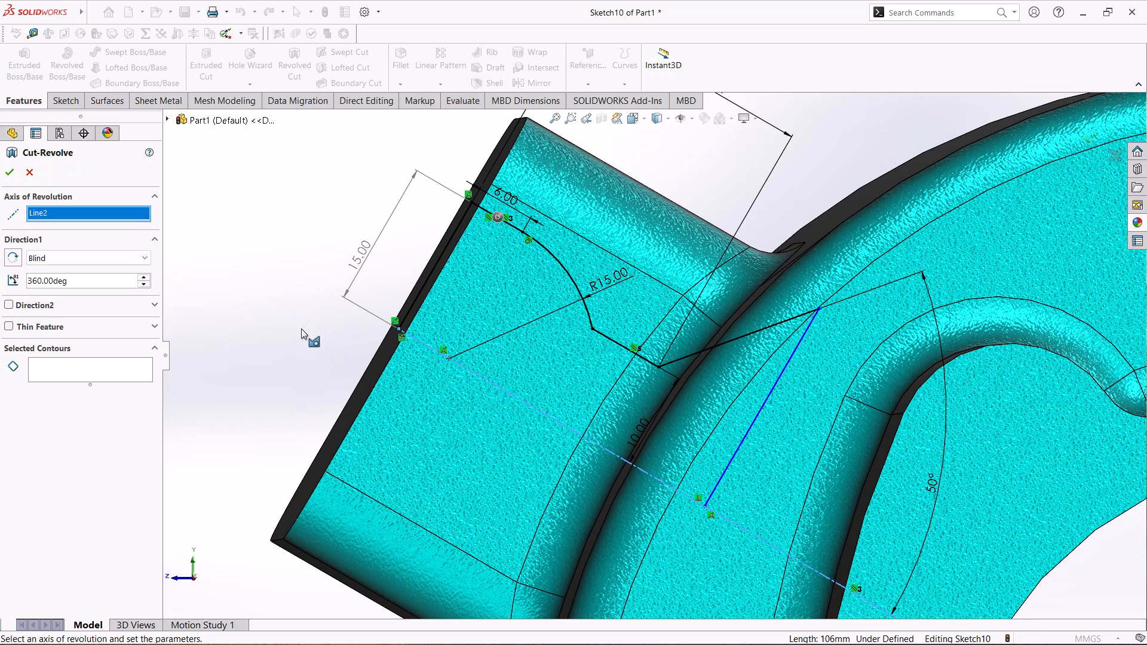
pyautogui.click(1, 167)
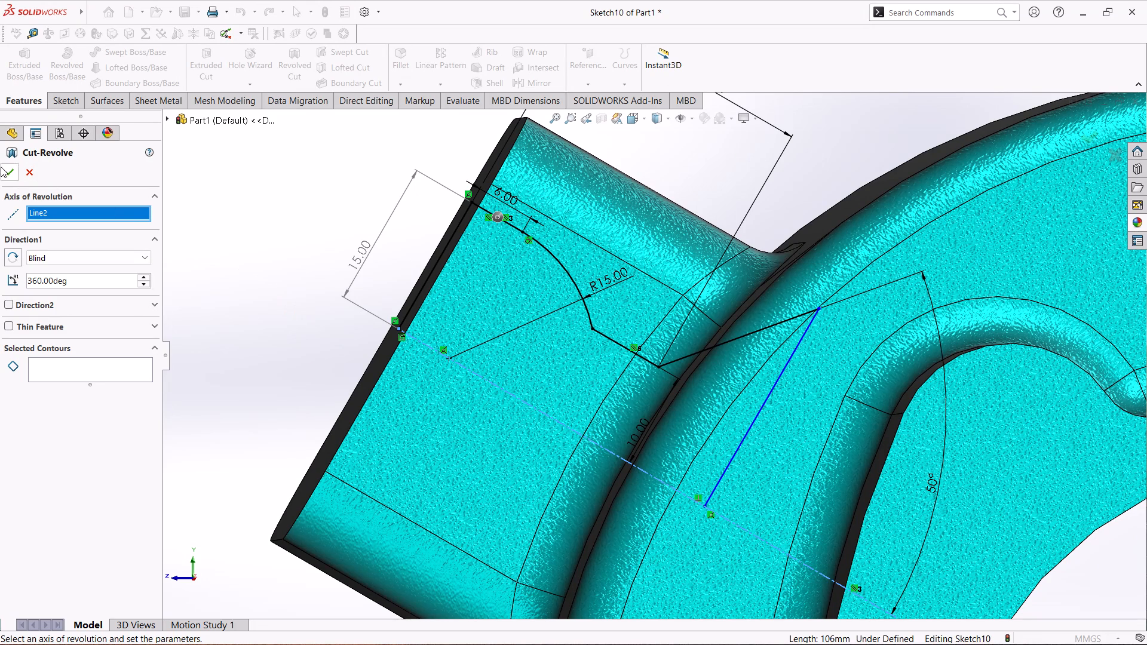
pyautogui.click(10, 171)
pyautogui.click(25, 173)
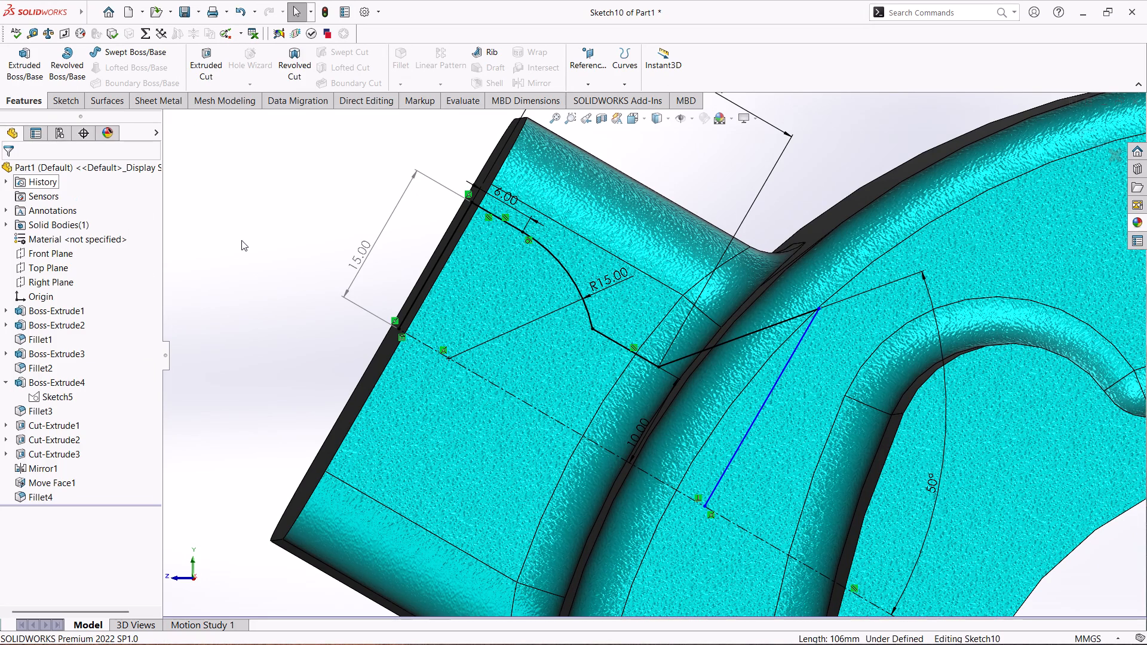
# Reposition the corner joining the 50° line and the inner closing line to about X -48.68, Y 55.15.
pyautogui.moveTo(244, 306); pyautogui.dragTo(237, 309, button='middle')
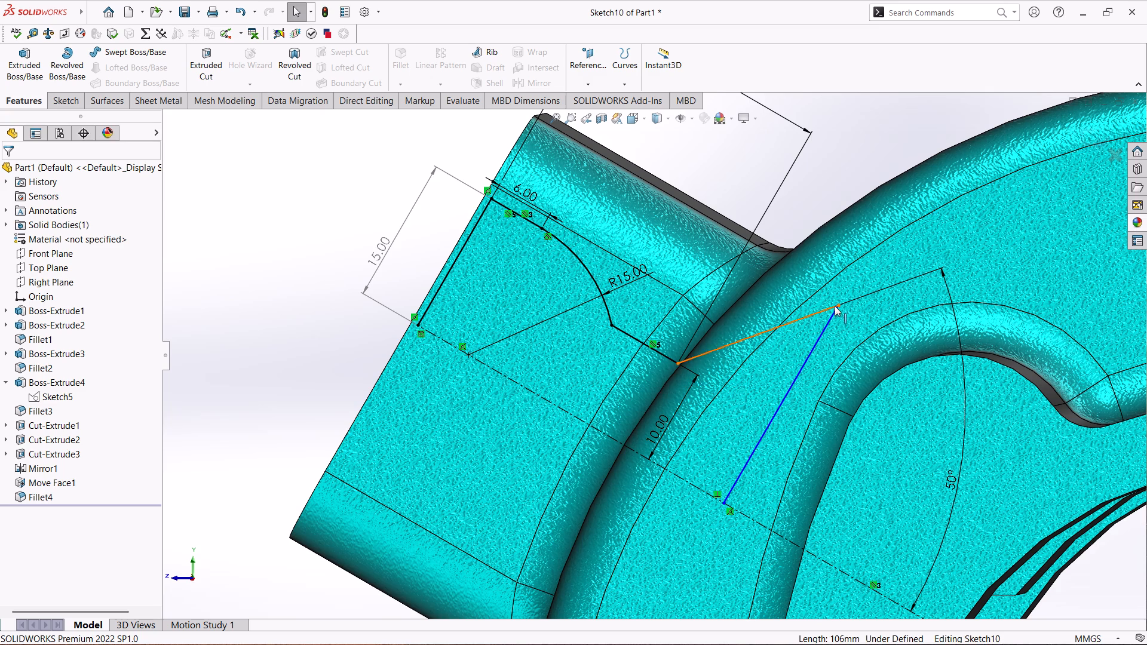
pyautogui.moveTo(837, 305); pyautogui.dragTo(833, 309)
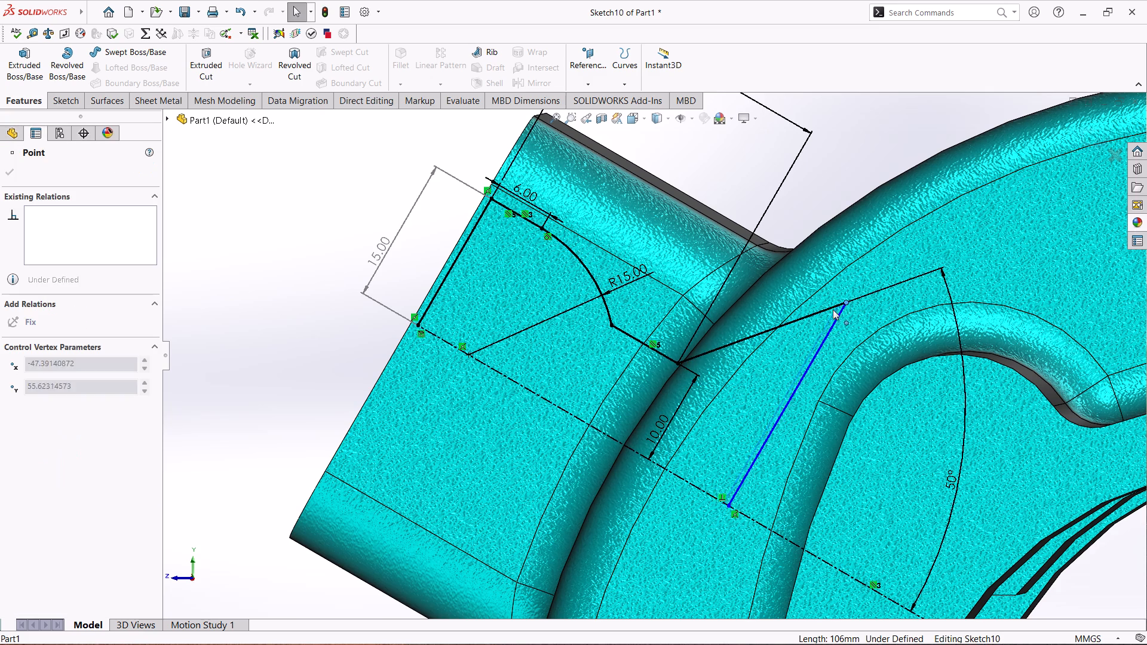
pyautogui.moveTo(833, 309); pyautogui.dragTo(842, 315)
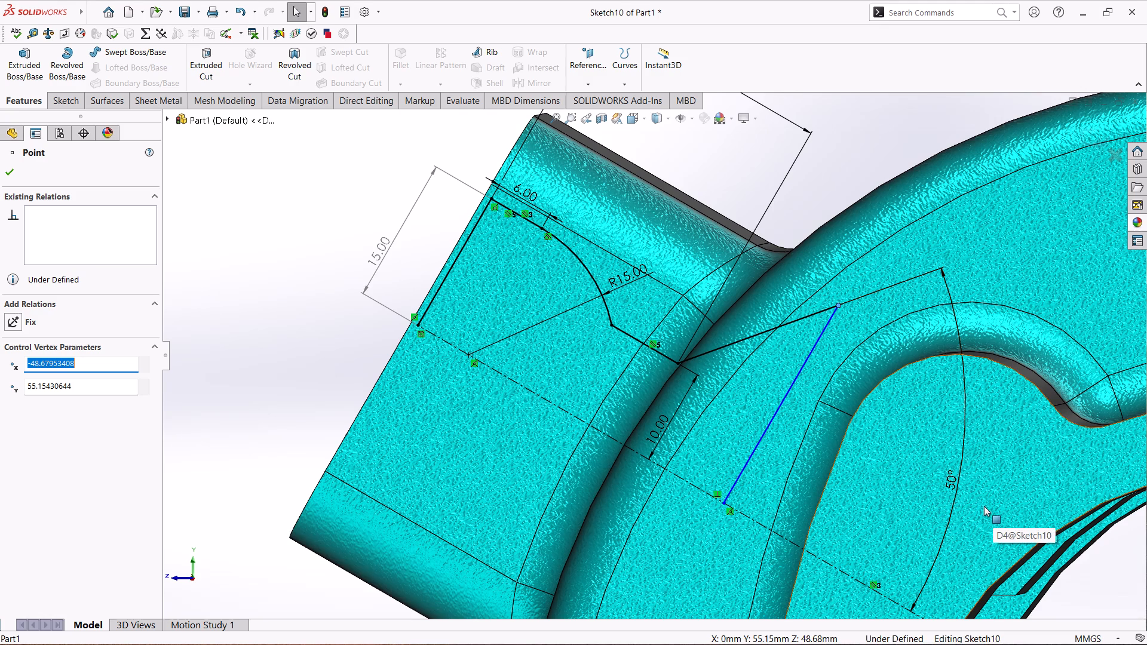
pyautogui.scroll(3, 782, 471)
pyautogui.scroll(-1, 734, 285)
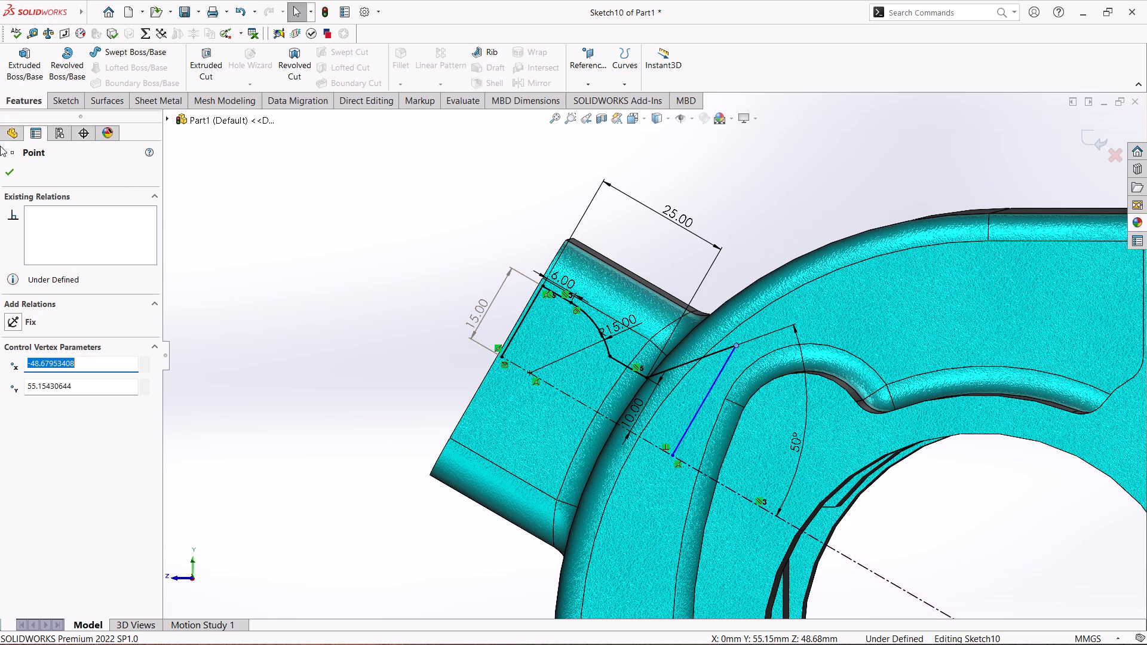
pyautogui.click(13, 182)
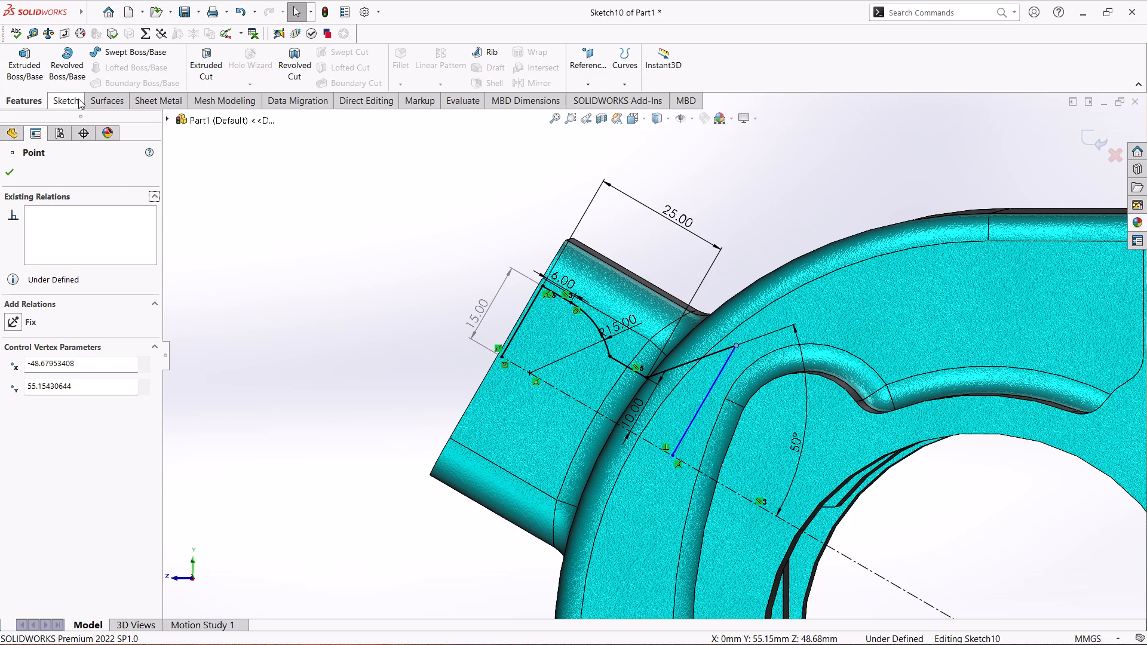
# Draw a line about 36.27 mm long along the boss's centerline, joining the profile's outer end to the foot of the inner closing line.
pyautogui.click(78, 99)
pyautogui.moveTo(621, 347); pyautogui.dragTo(363, 365, button='right')
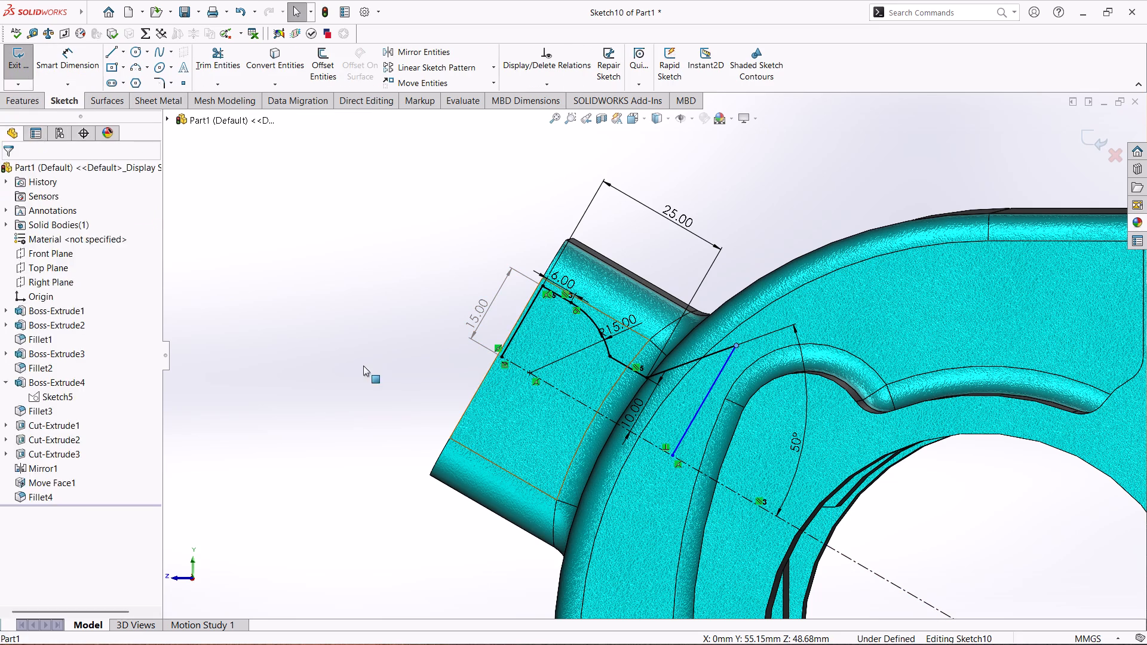
pyautogui.moveTo(363, 365); pyautogui.dragTo(363, 365, button='right')
pyautogui.scroll(-1, 521, 340)
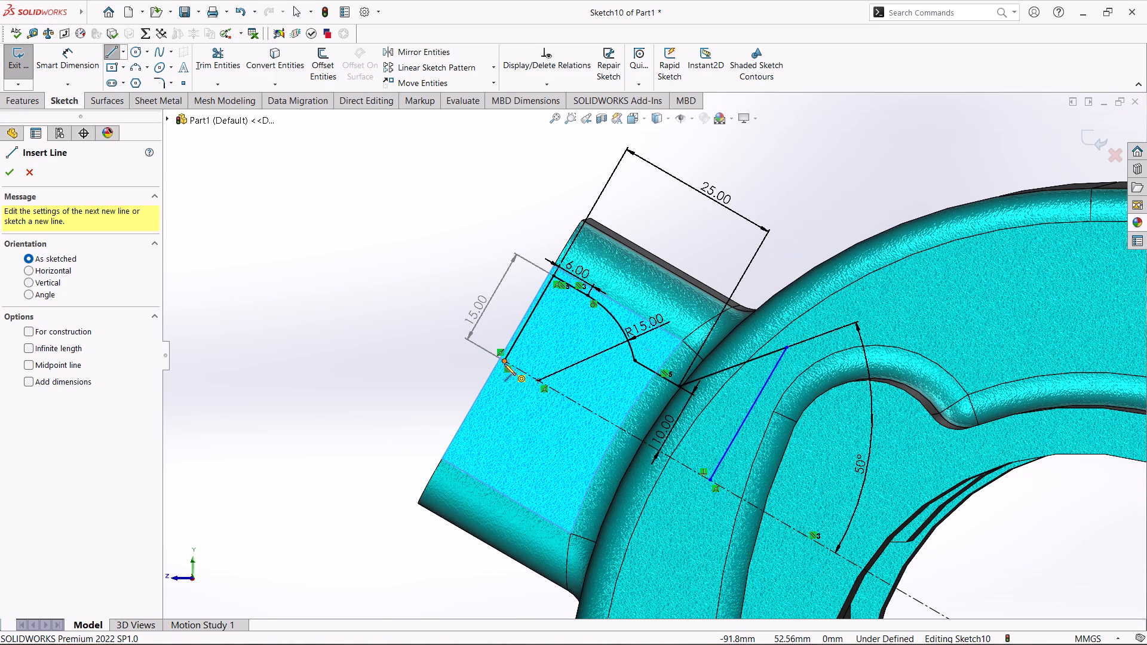
pyautogui.click(504, 364)
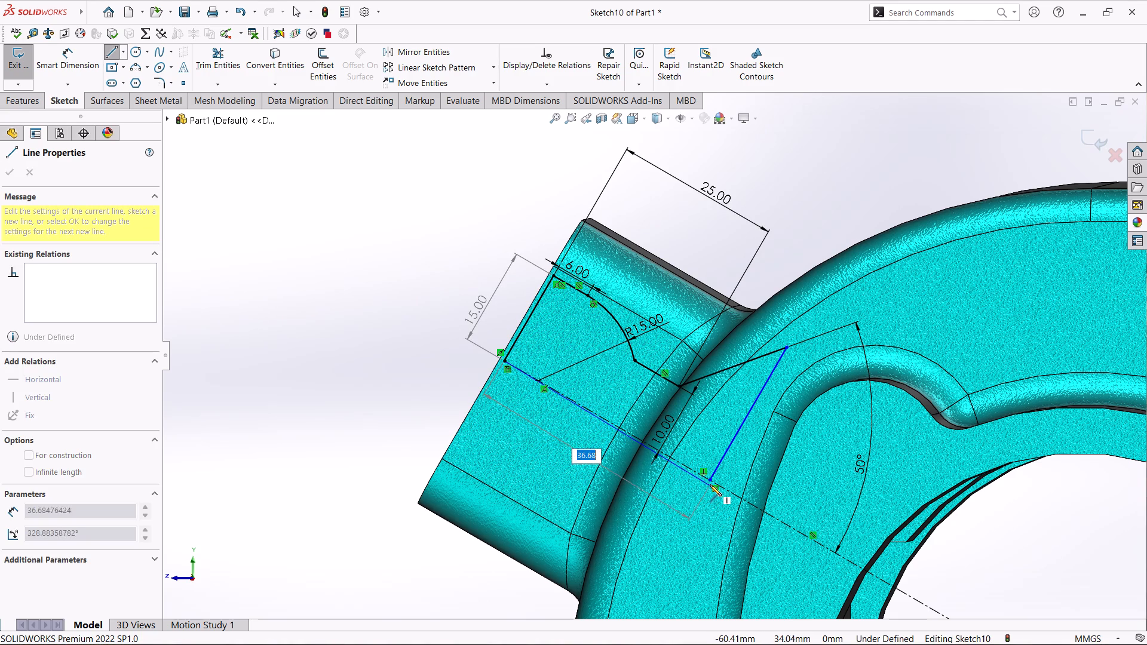
pyautogui.click(710, 481)
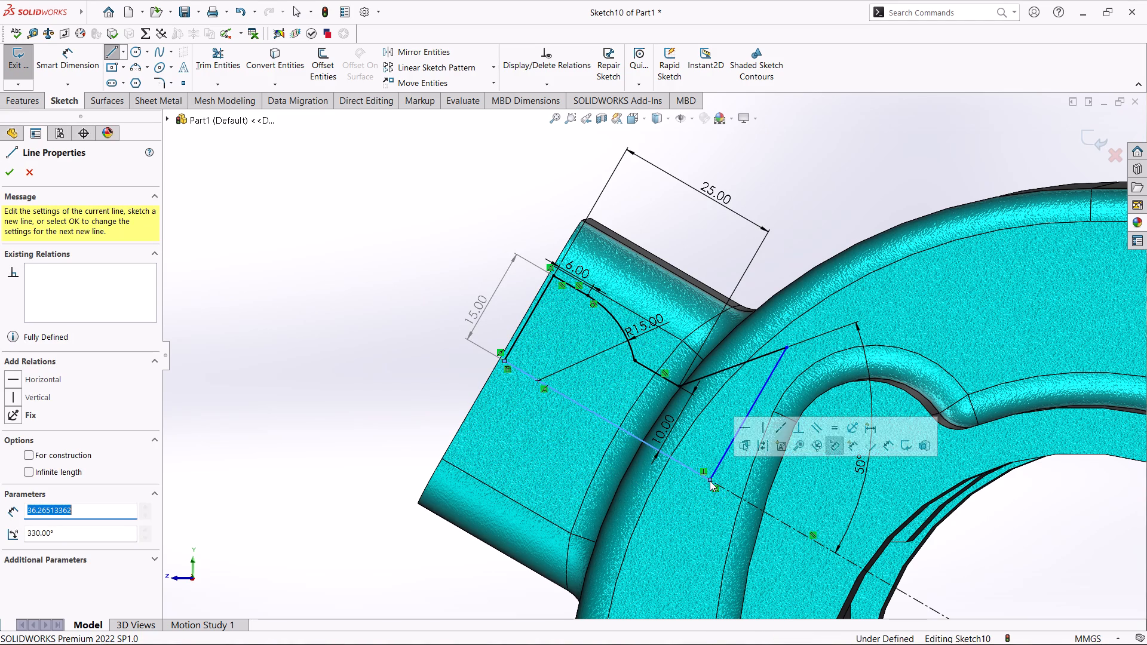
pyautogui.click(5, 171)
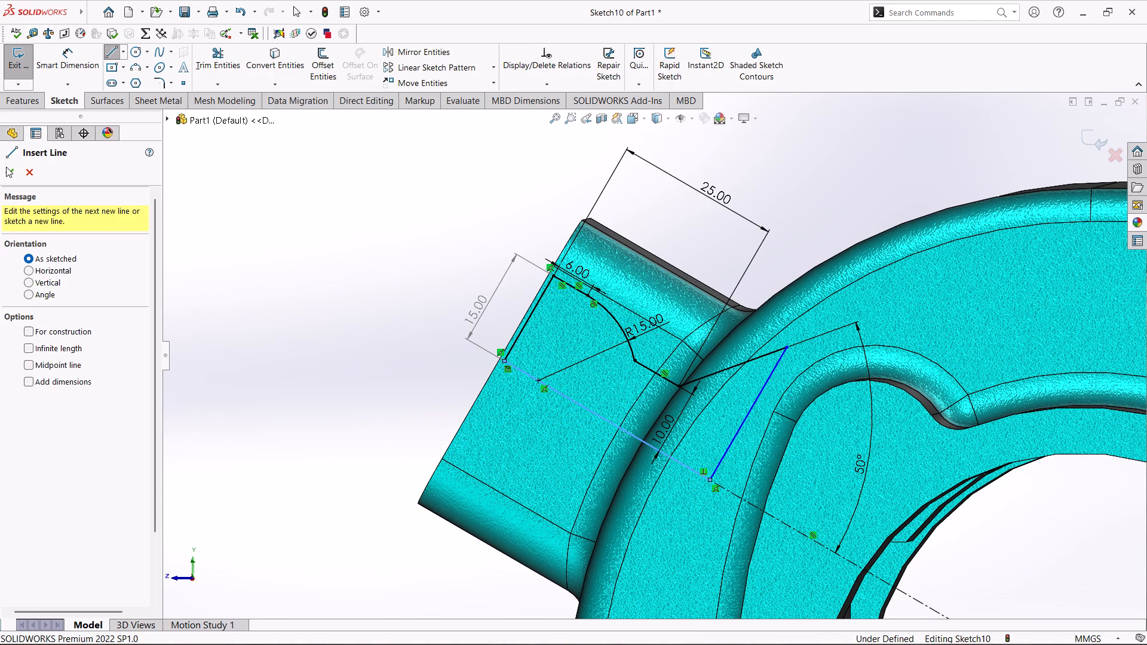
pyautogui.click(11, 174)
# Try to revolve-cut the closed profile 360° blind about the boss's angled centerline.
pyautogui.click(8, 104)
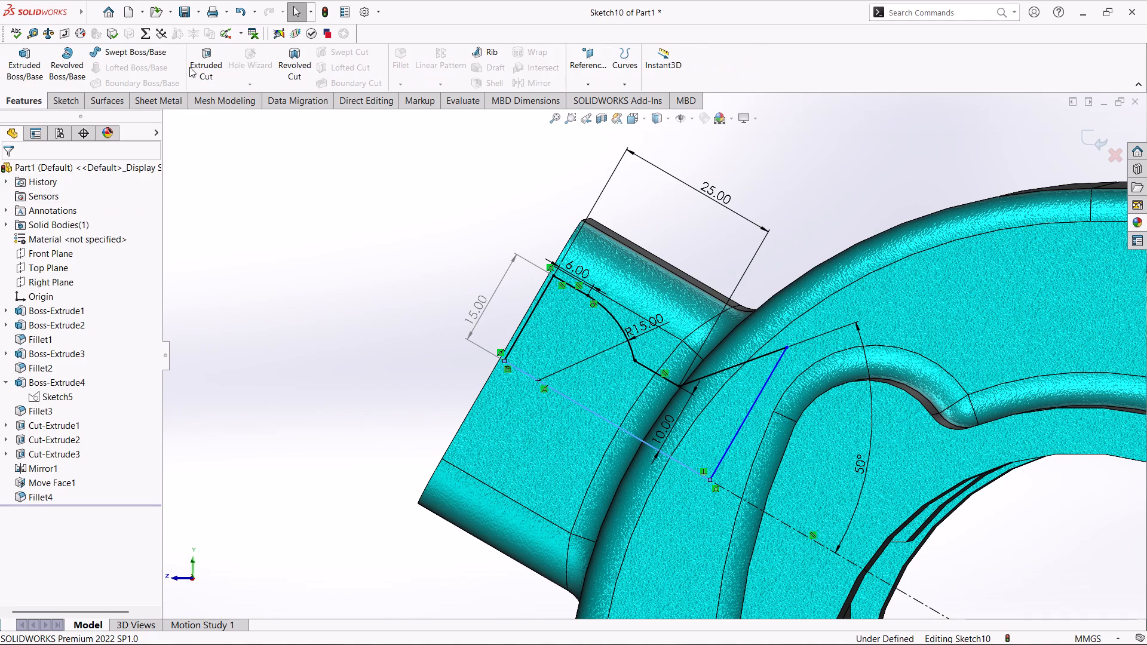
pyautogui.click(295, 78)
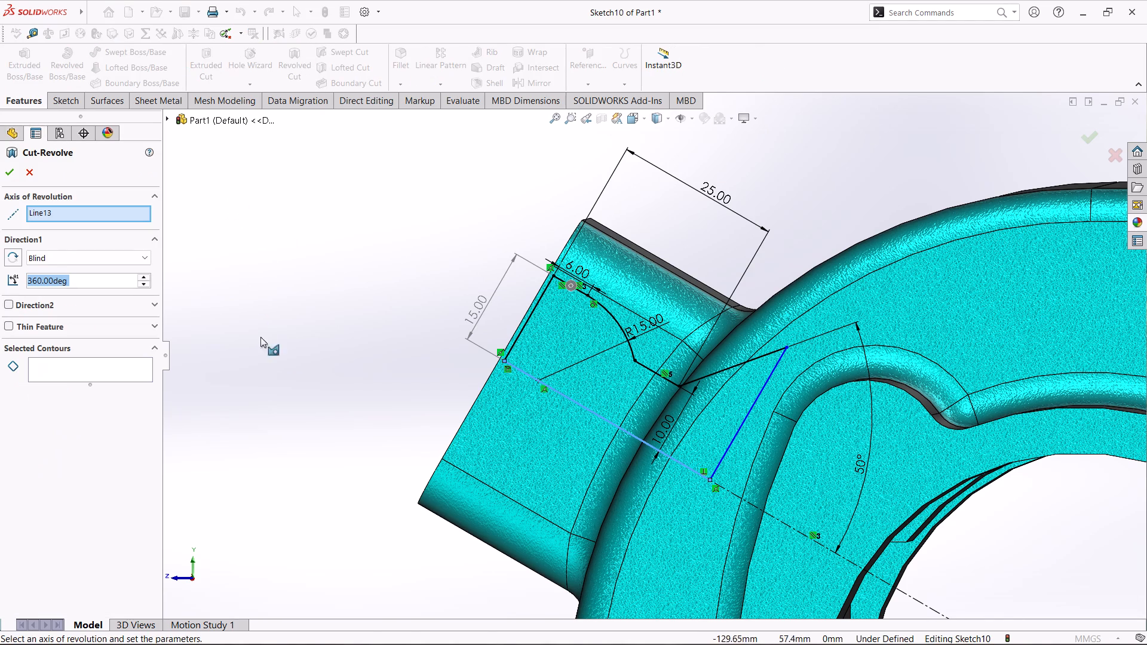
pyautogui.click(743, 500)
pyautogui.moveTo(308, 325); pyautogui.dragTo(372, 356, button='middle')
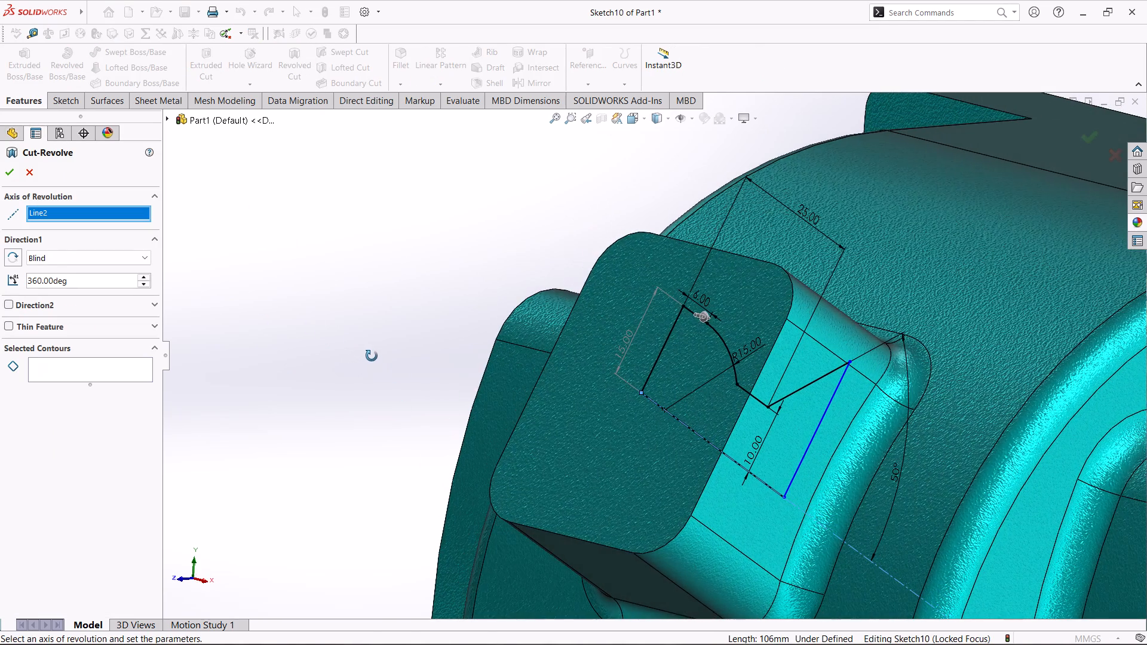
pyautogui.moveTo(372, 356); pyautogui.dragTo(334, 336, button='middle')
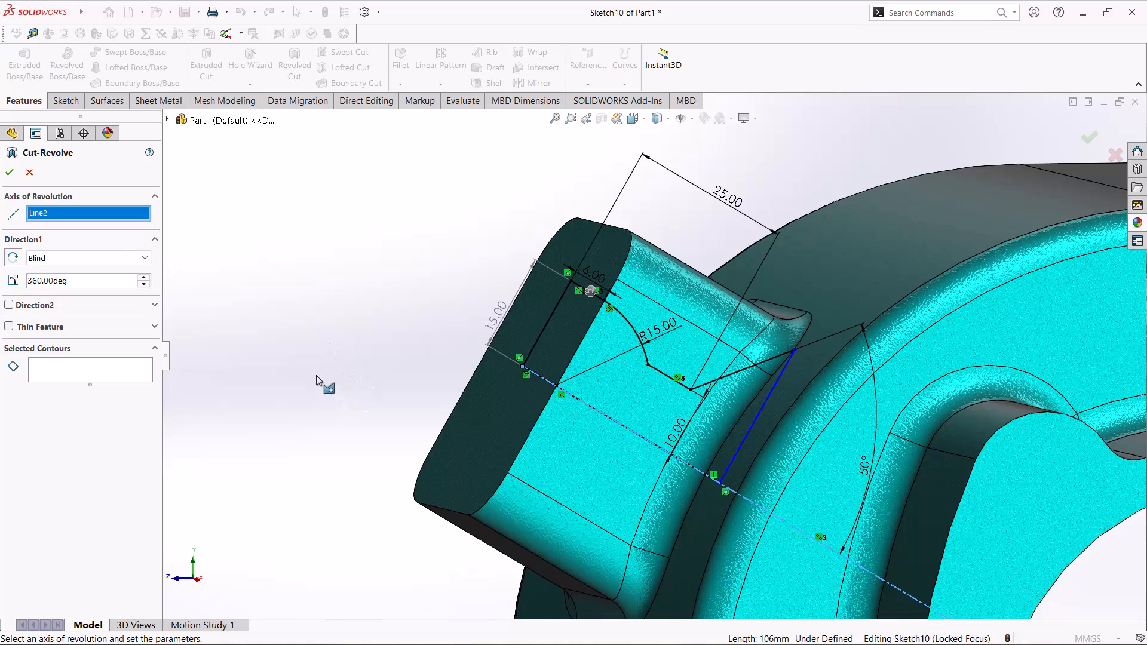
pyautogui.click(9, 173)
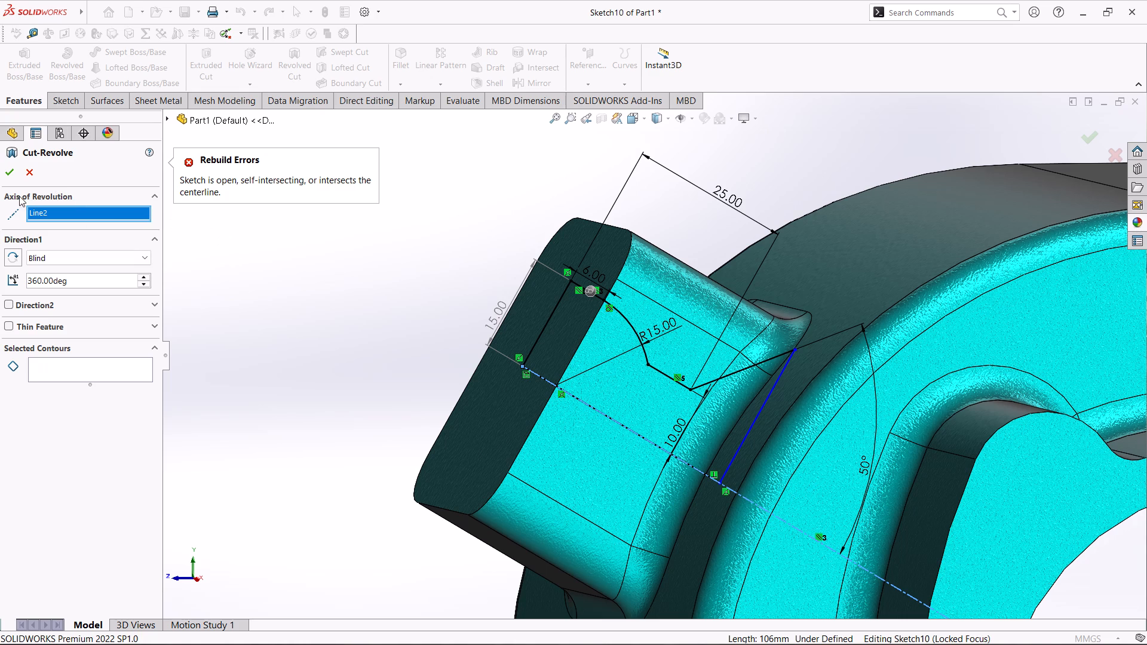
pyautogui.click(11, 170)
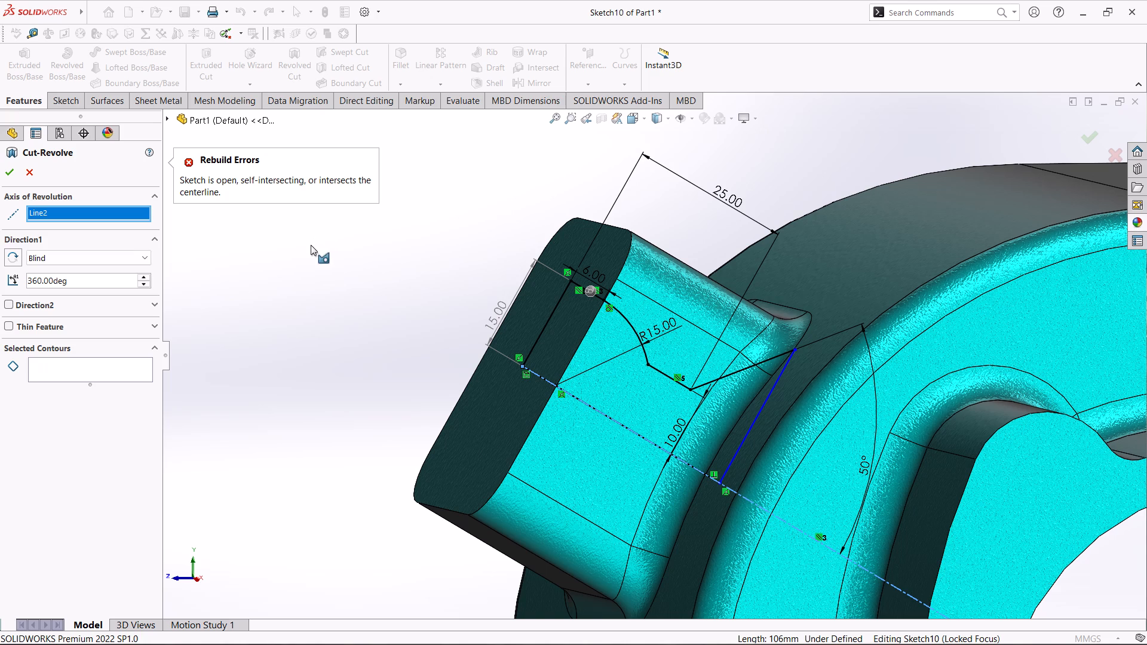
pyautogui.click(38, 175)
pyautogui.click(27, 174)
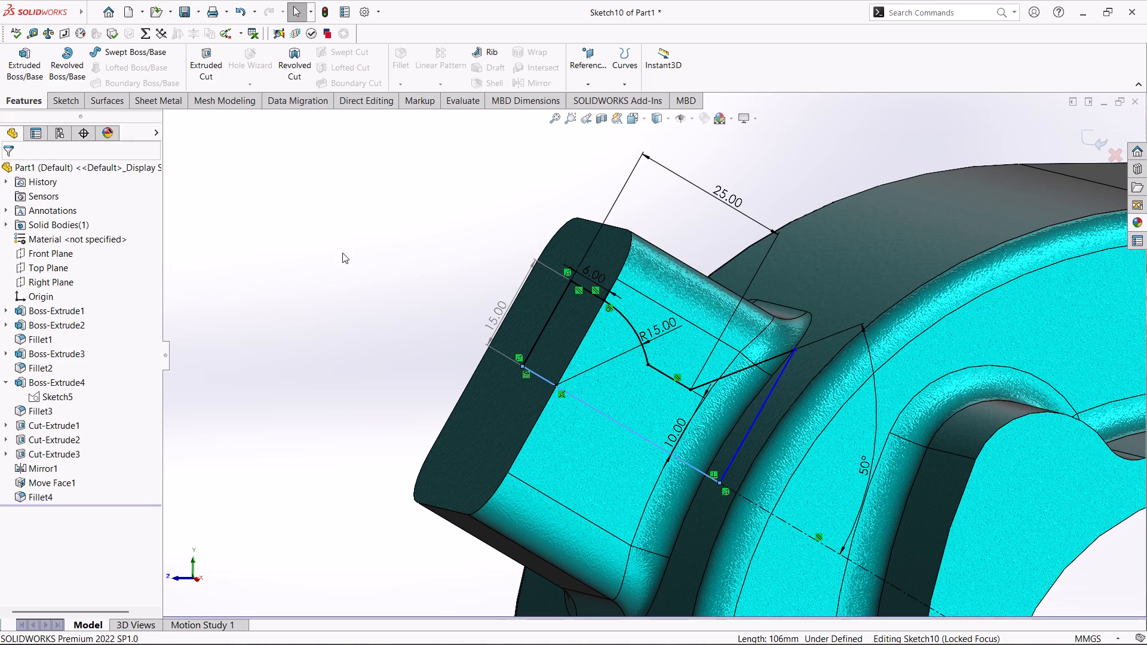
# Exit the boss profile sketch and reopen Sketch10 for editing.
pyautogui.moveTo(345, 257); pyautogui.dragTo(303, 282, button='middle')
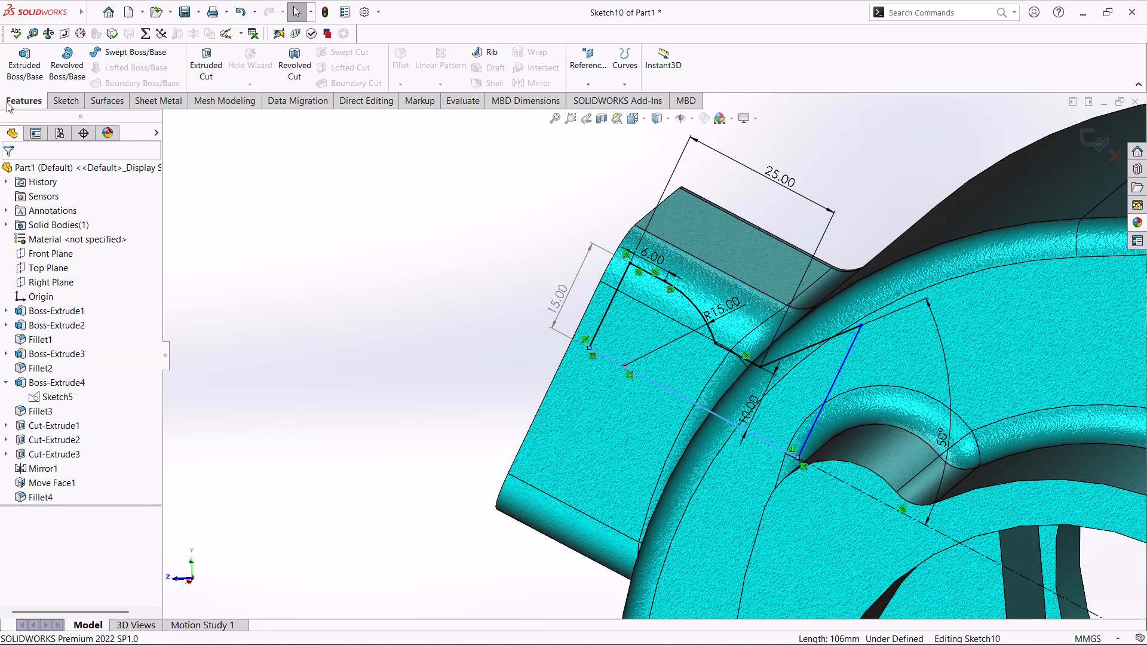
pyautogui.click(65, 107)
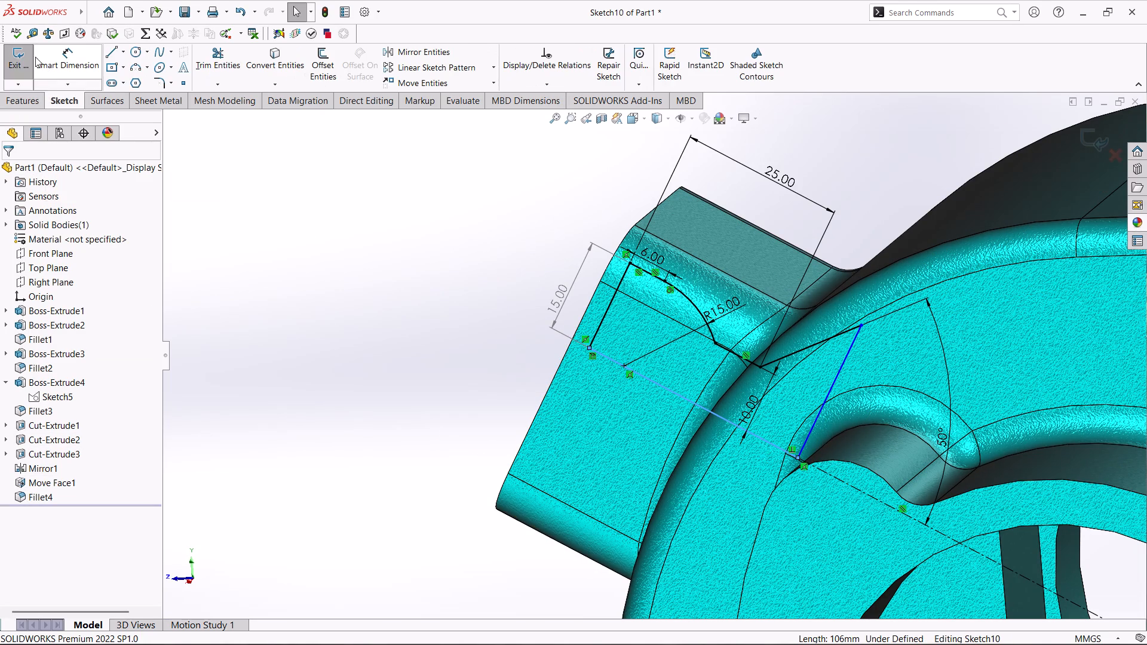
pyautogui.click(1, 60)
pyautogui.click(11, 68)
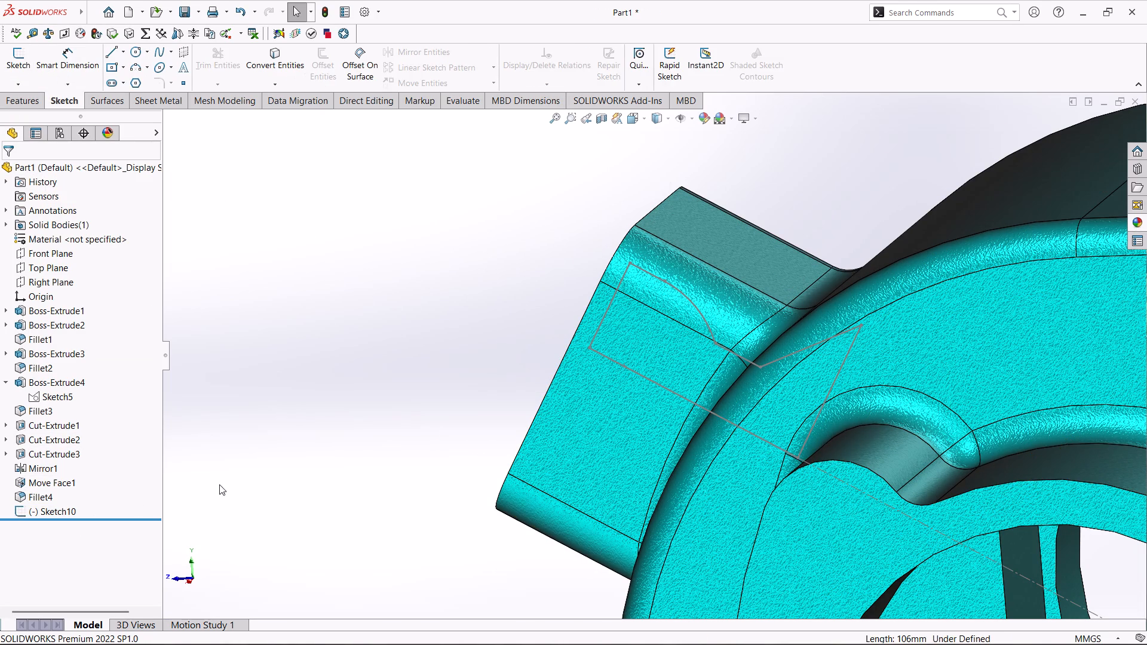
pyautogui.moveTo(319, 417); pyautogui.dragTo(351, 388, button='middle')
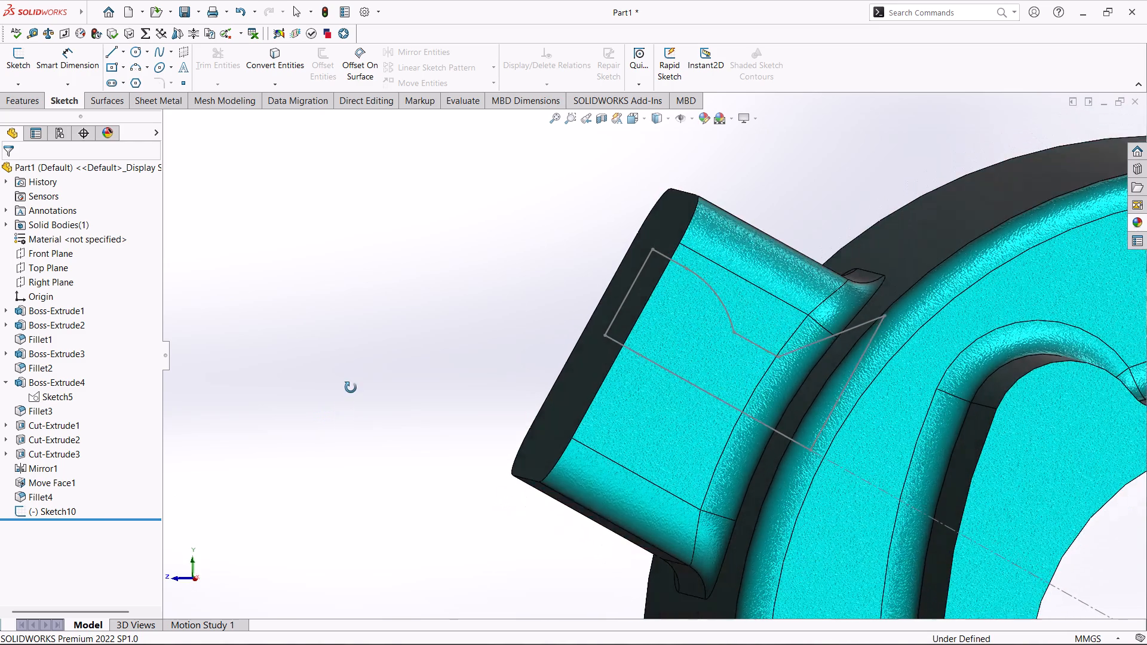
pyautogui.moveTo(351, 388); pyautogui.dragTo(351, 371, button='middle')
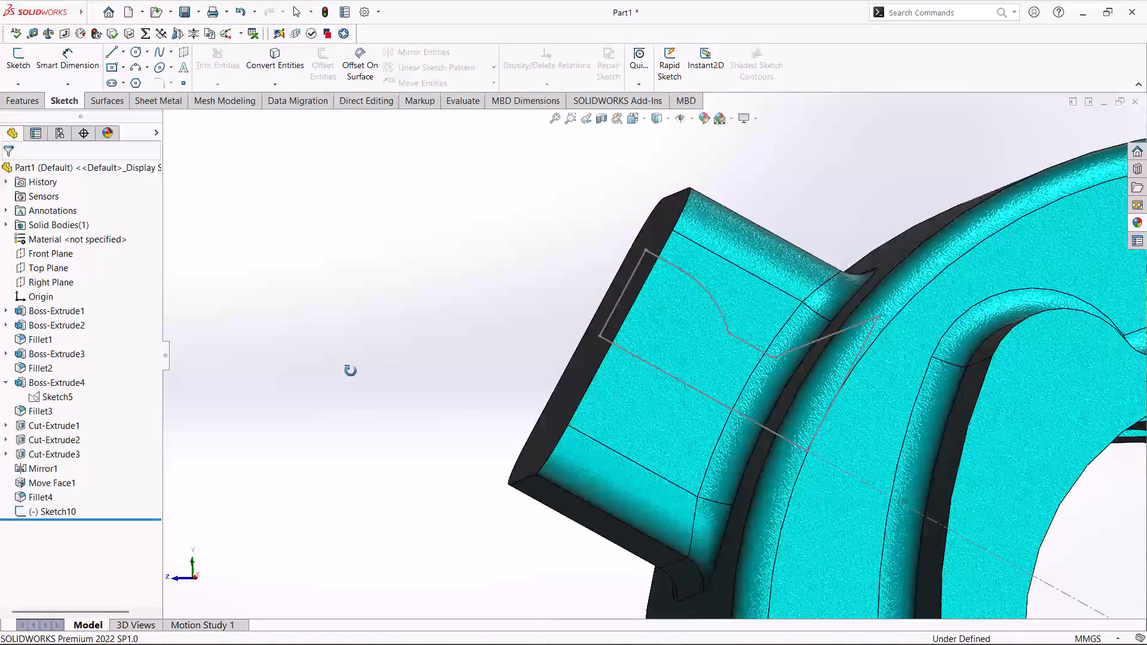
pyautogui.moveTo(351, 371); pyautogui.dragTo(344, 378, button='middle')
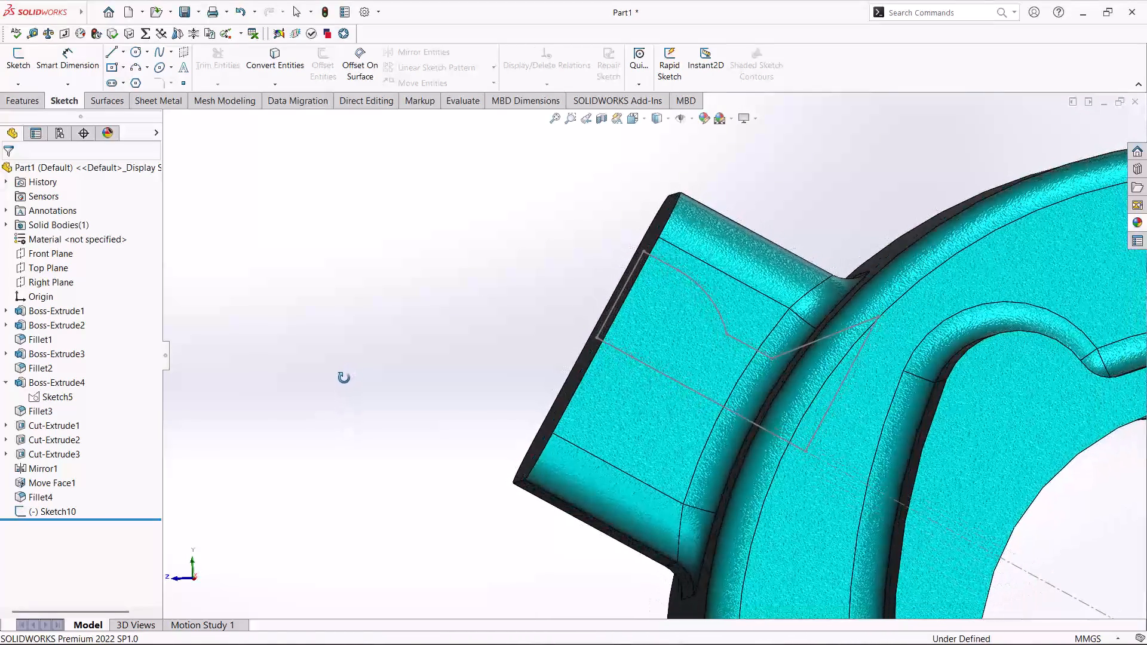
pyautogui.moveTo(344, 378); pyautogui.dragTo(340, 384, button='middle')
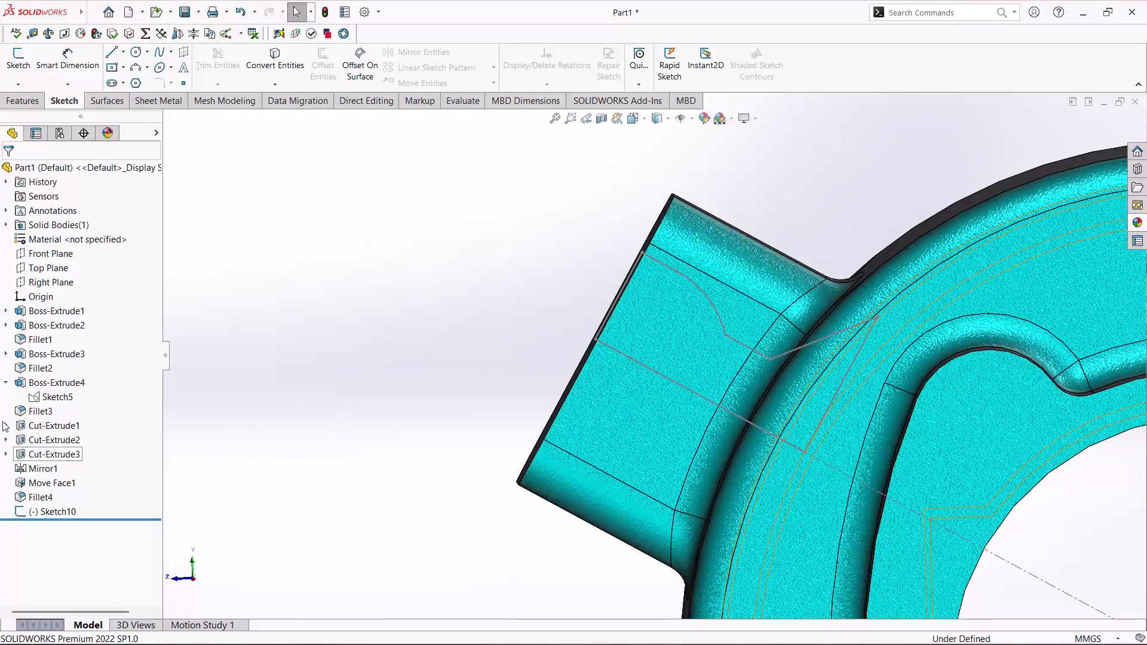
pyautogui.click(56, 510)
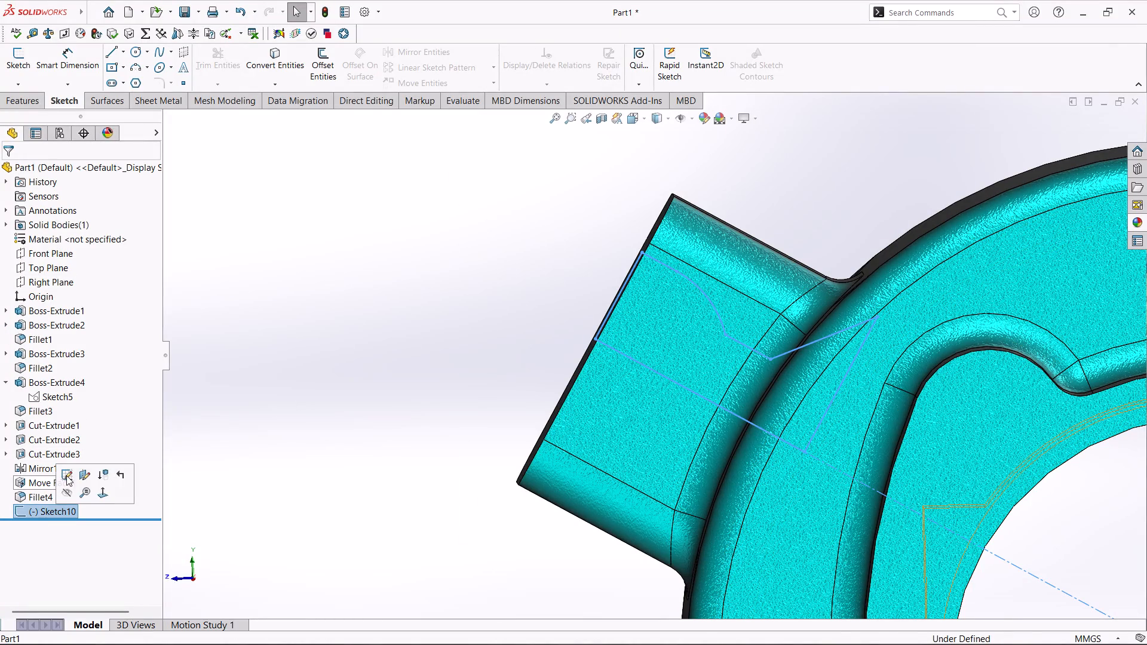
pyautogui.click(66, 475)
# Examine the profile in Sketch10, including the short line between the R15 arc and the 50° line, for what blocks the revolved cut.
pyautogui.scroll(-5, 539, 166)
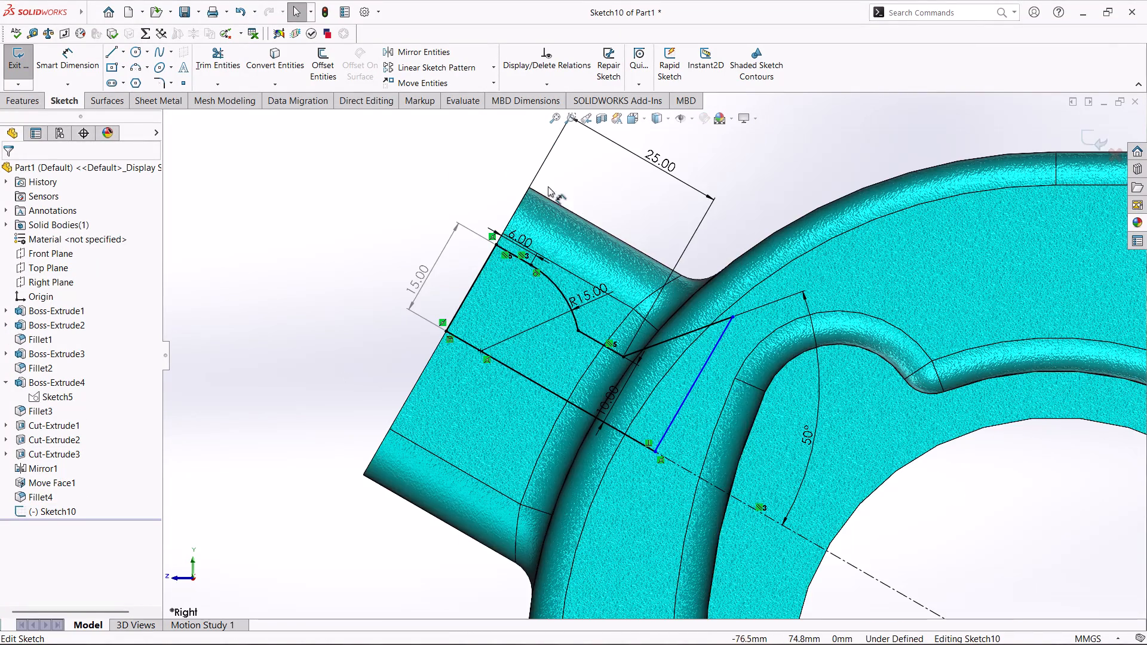
pyautogui.scroll(2, 627, 293)
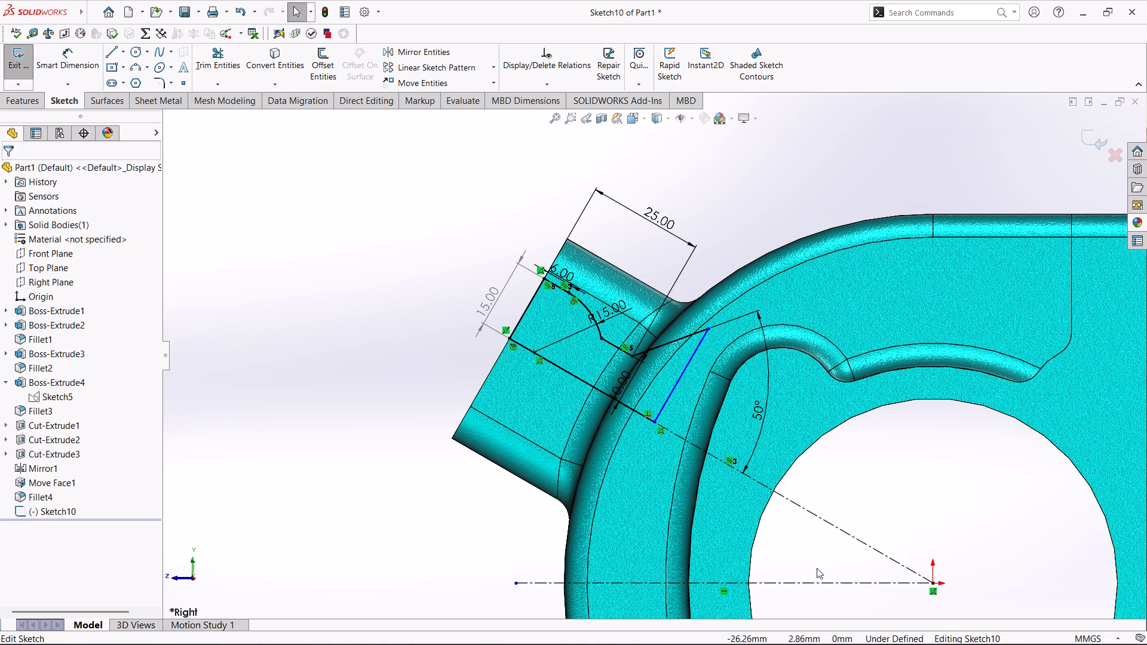
pyautogui.scroll(-1, 799, 543)
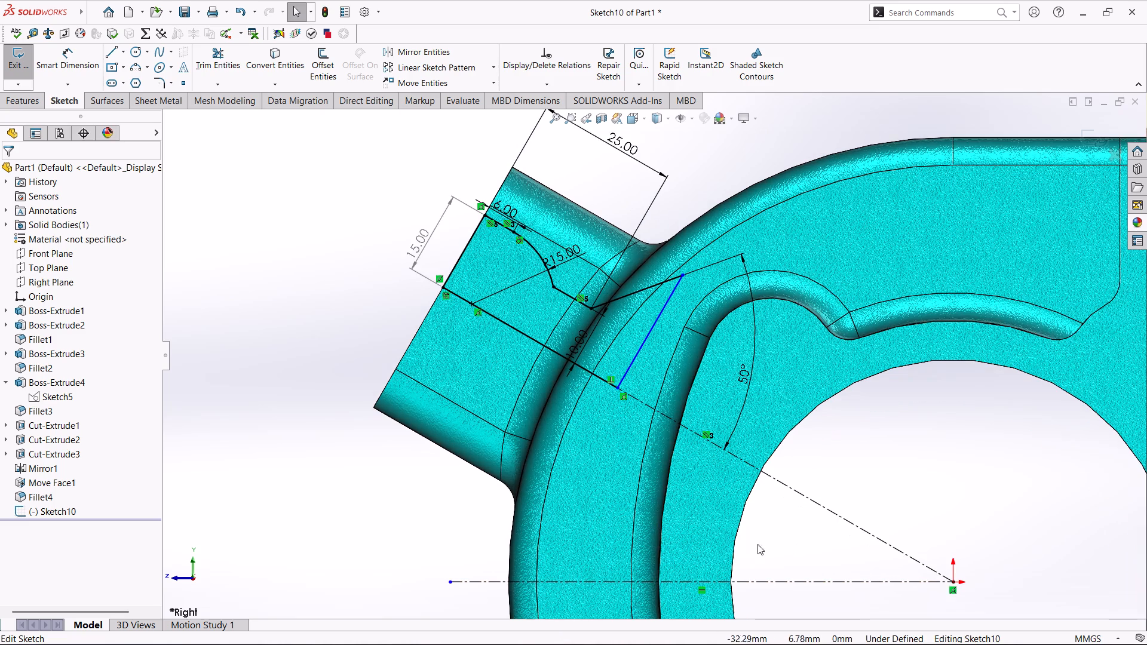
pyautogui.scroll(1, 704, 497)
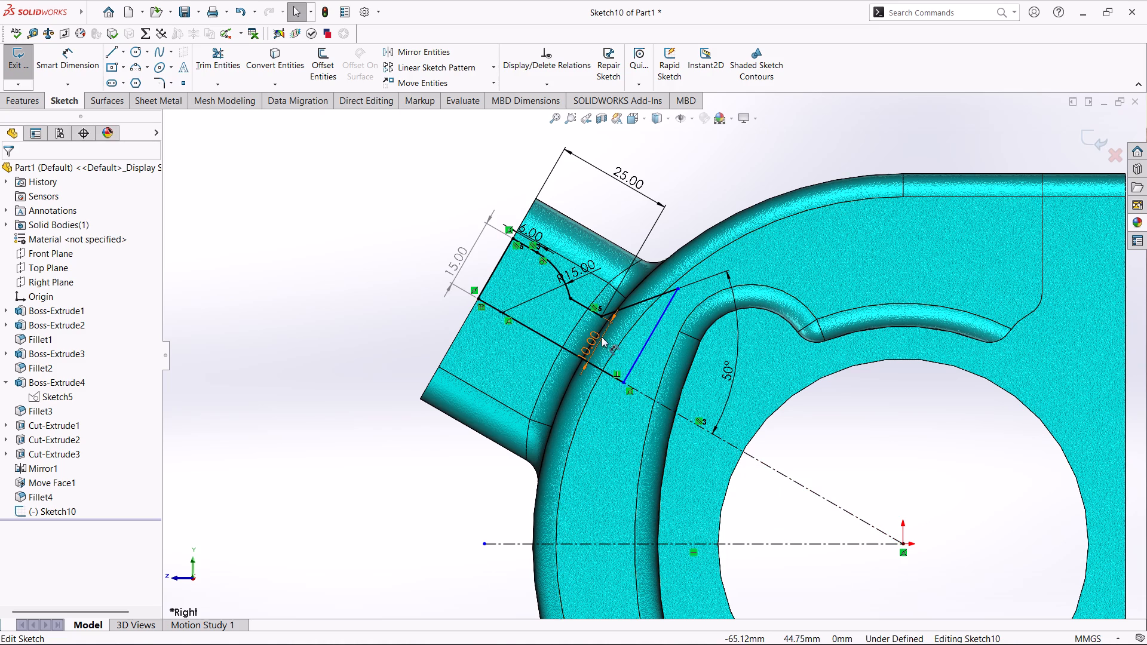
pyautogui.scroll(-2, 602, 337)
pyautogui.scroll(-2, 537, 232)
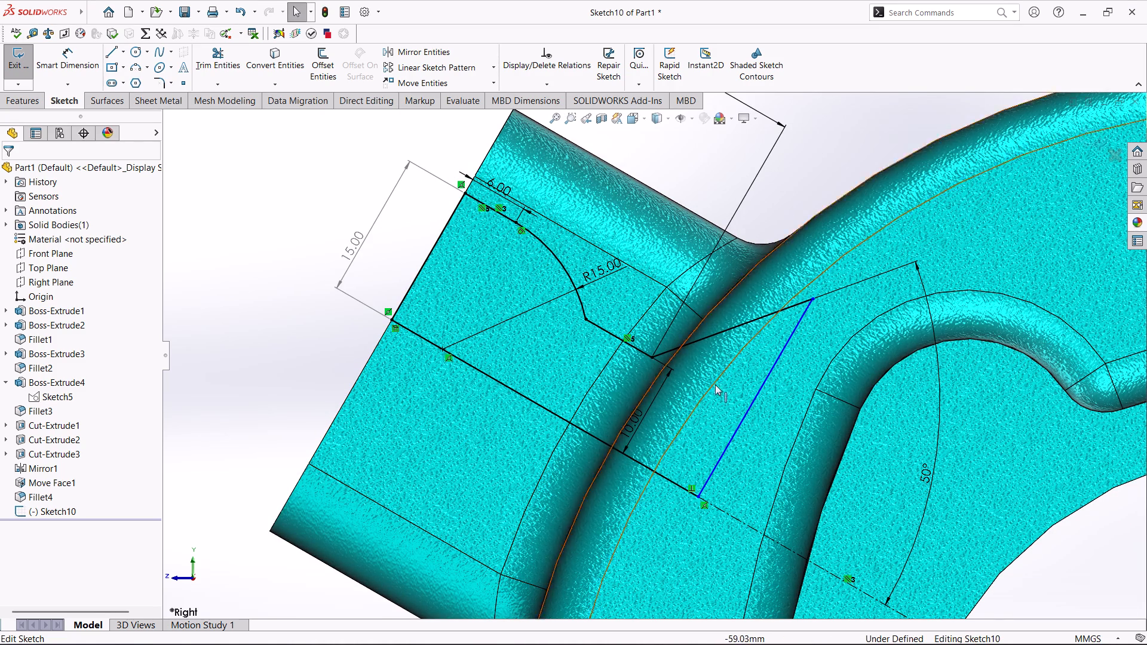
pyautogui.click(639, 349)
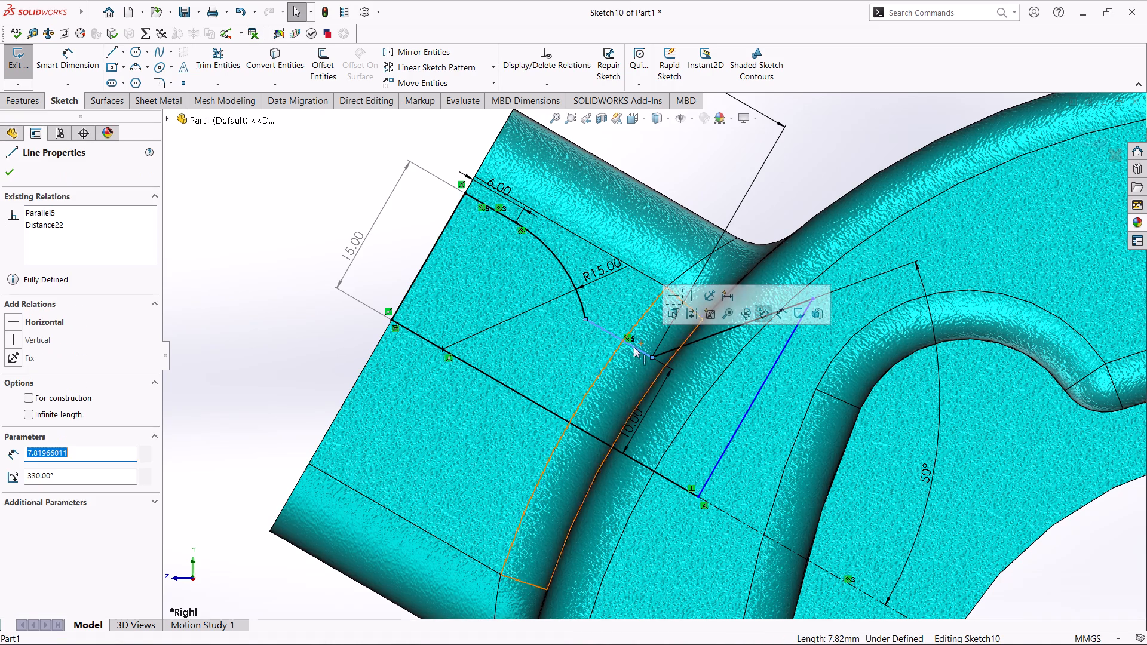
pyautogui.click(319, 312)
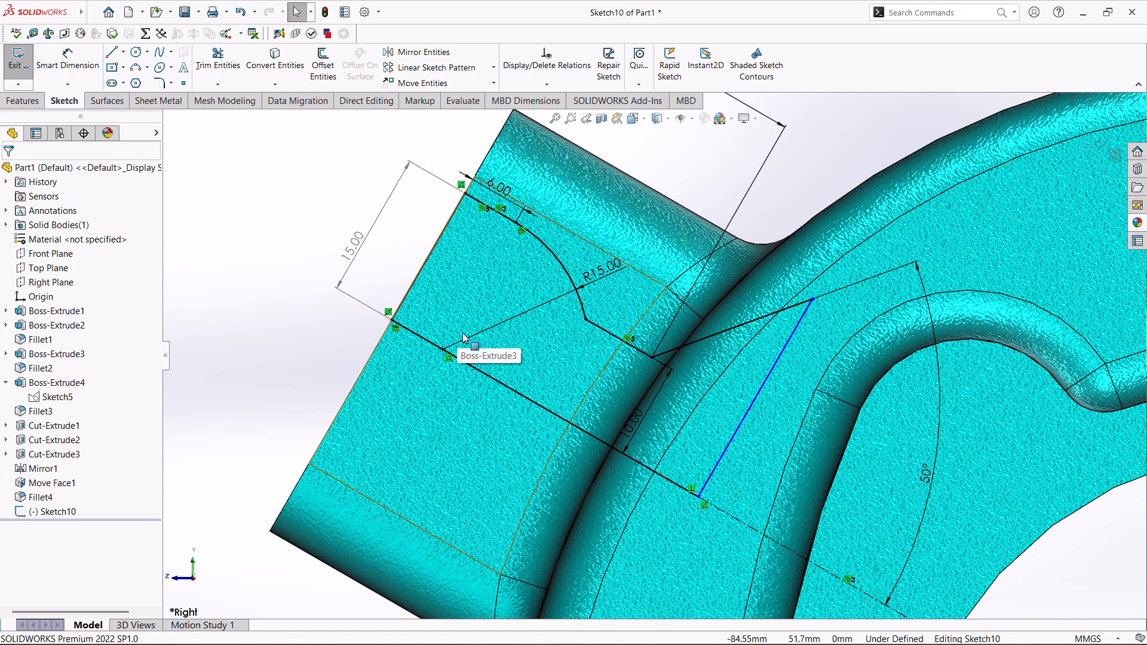
pyautogui.scroll(2, 557, 294)
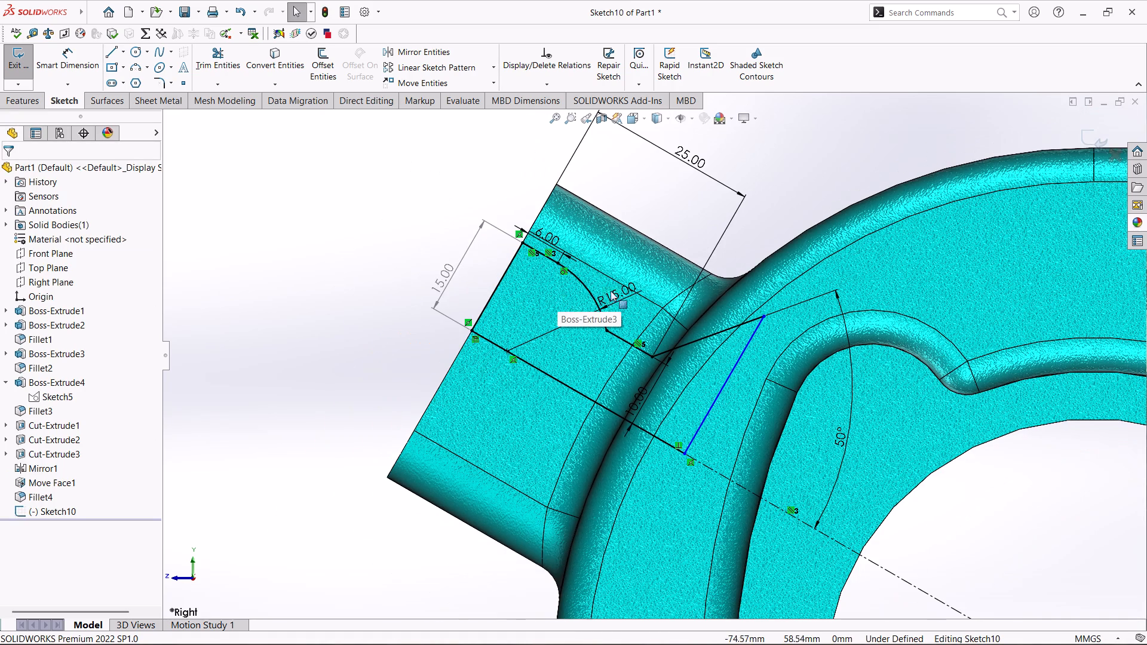
pyautogui.scroll(1, 671, 245)
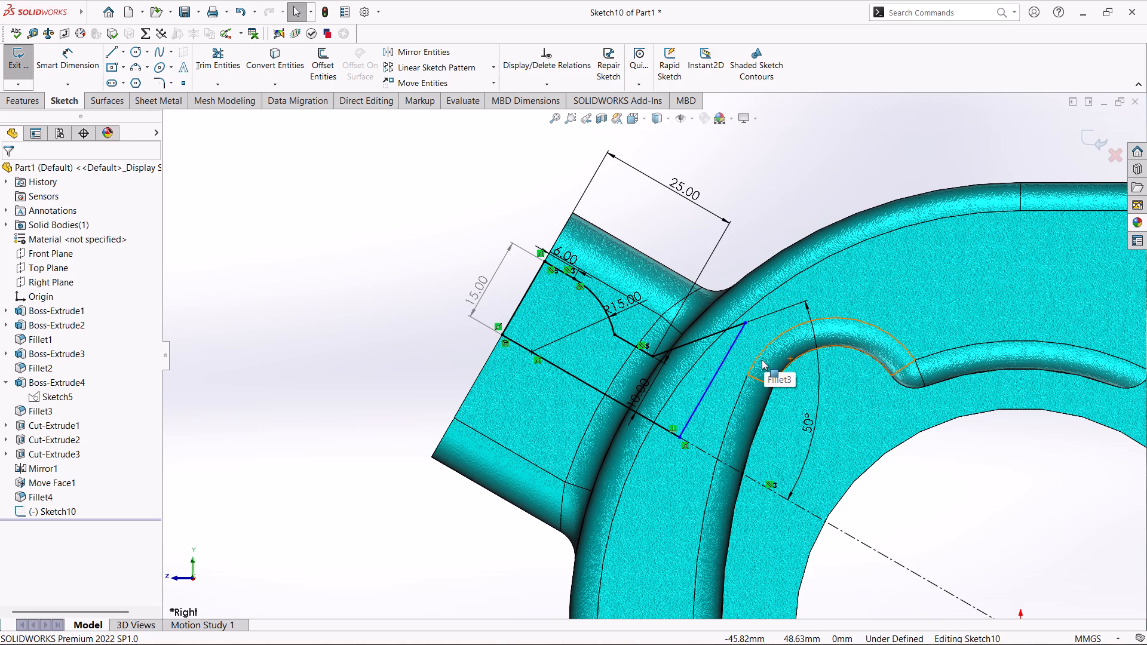
pyautogui.scroll(1, 763, 363)
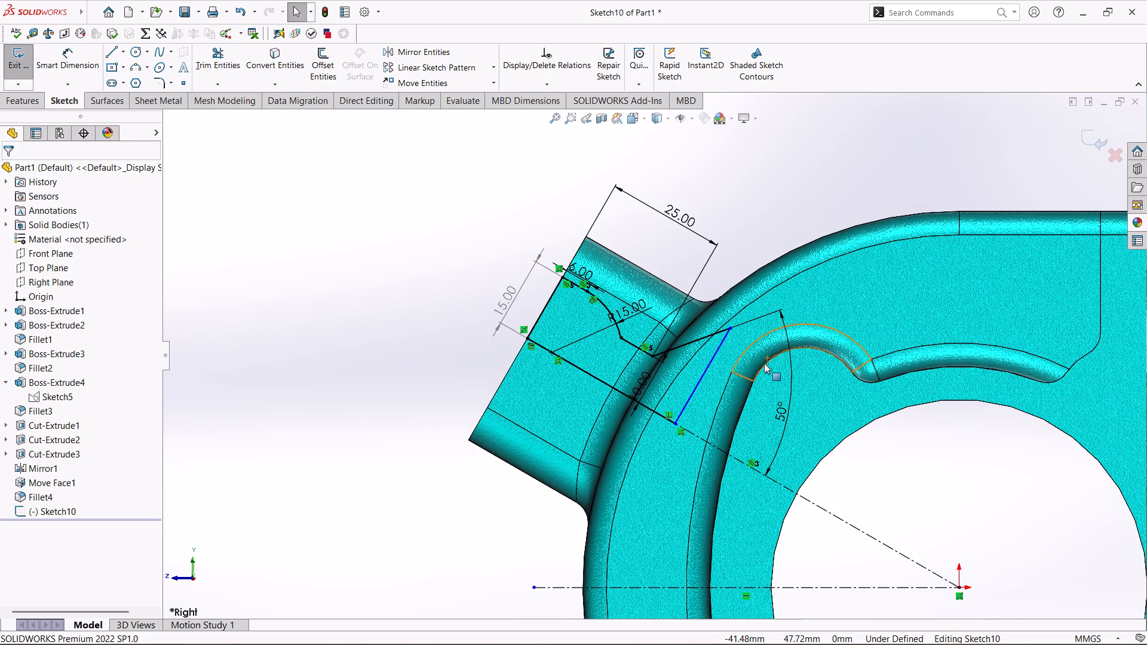
pyautogui.scroll(-1, 765, 373)
pyautogui.scroll(2, 765, 373)
pyautogui.scroll(-1, 765, 382)
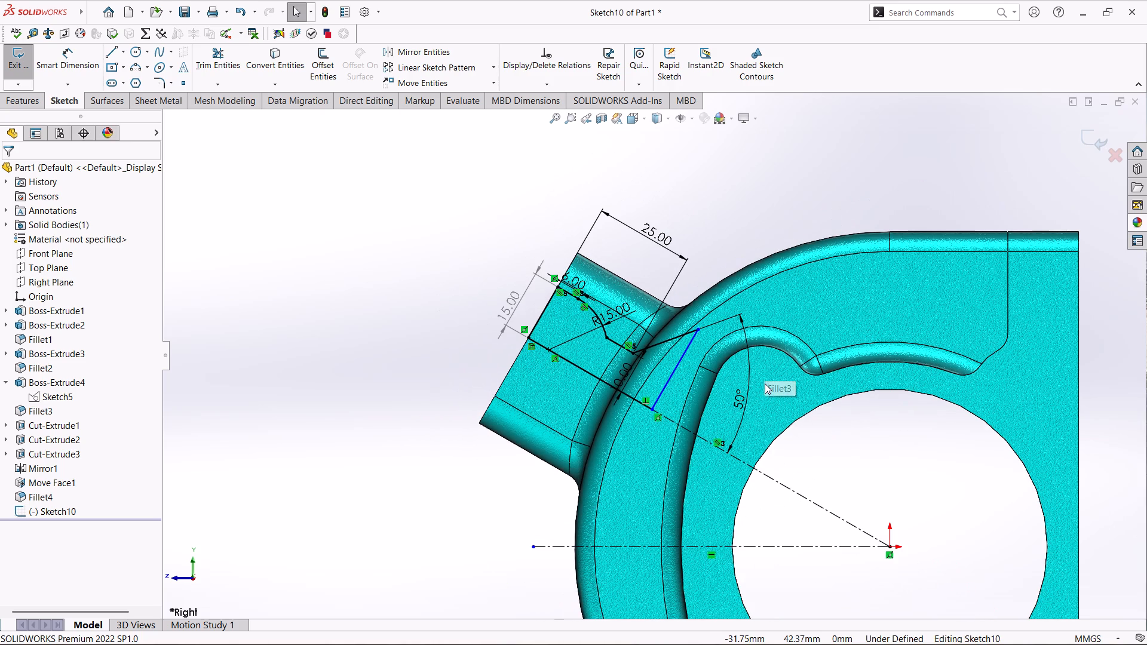
pyautogui.scroll(1, 765, 383)
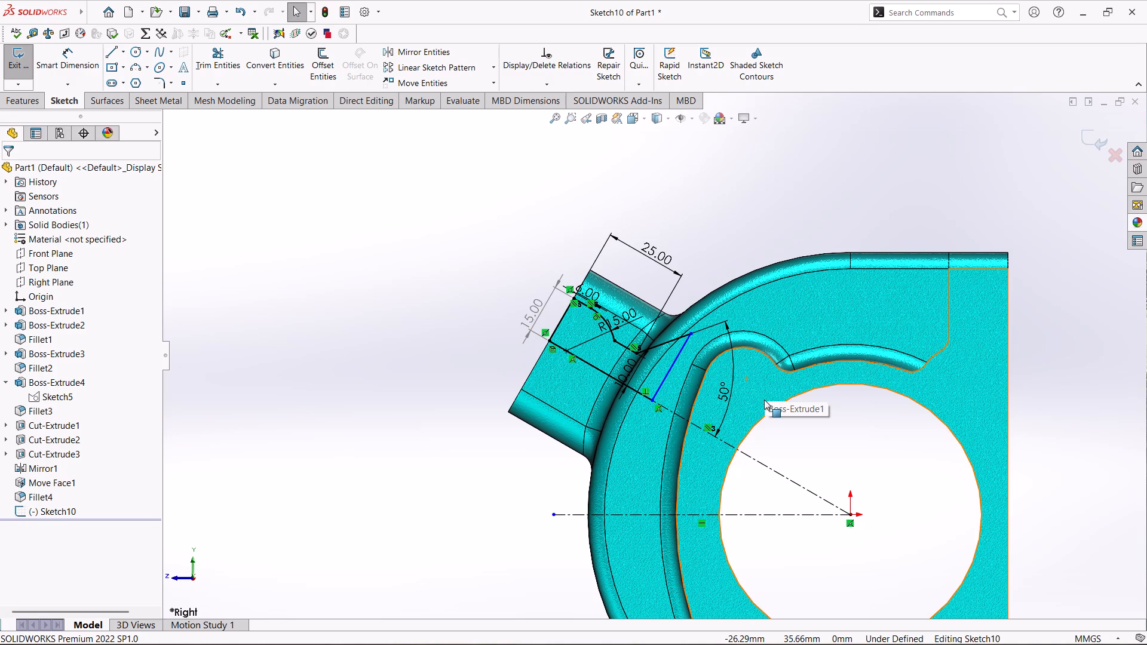
pyautogui.scroll(1, 764, 400)
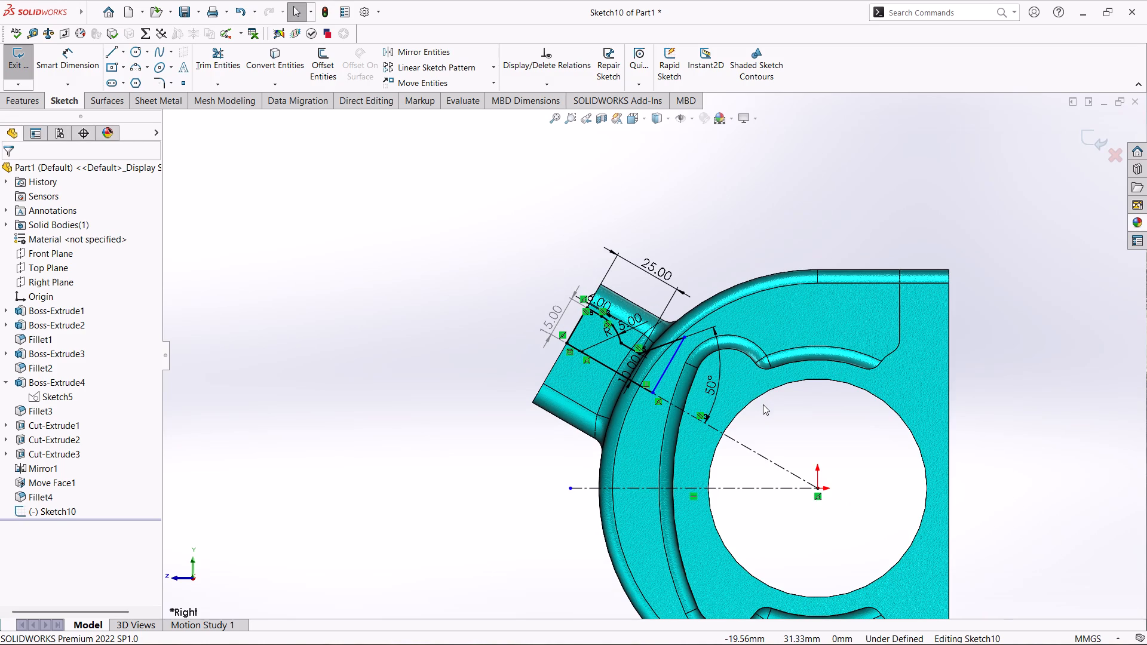
# Reposition the corner joining the 50° line and the inner closing line to about X -44.27, Y 56.76.
pyautogui.scroll(-5, 799, 375)
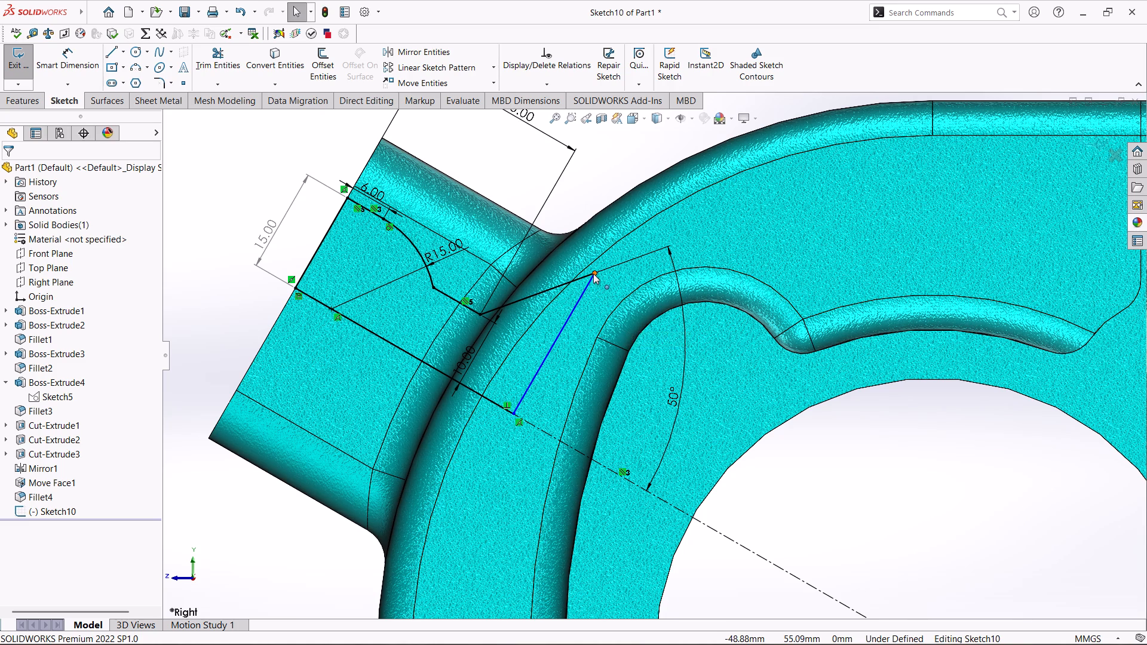
pyautogui.moveTo(593, 274); pyautogui.dragTo(646, 313)
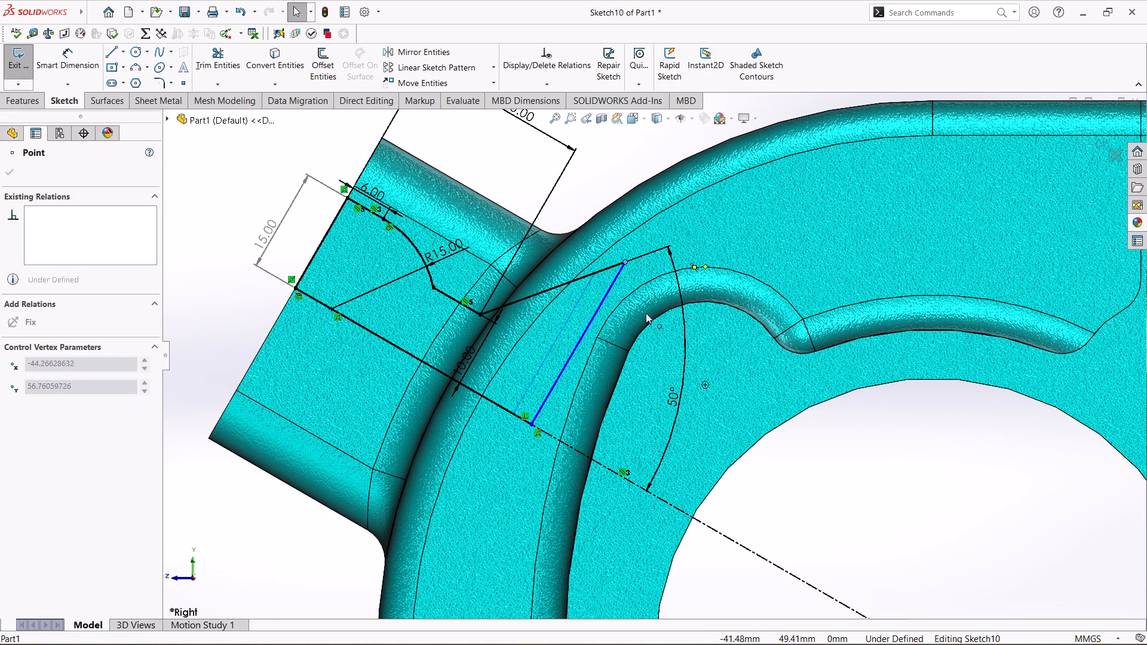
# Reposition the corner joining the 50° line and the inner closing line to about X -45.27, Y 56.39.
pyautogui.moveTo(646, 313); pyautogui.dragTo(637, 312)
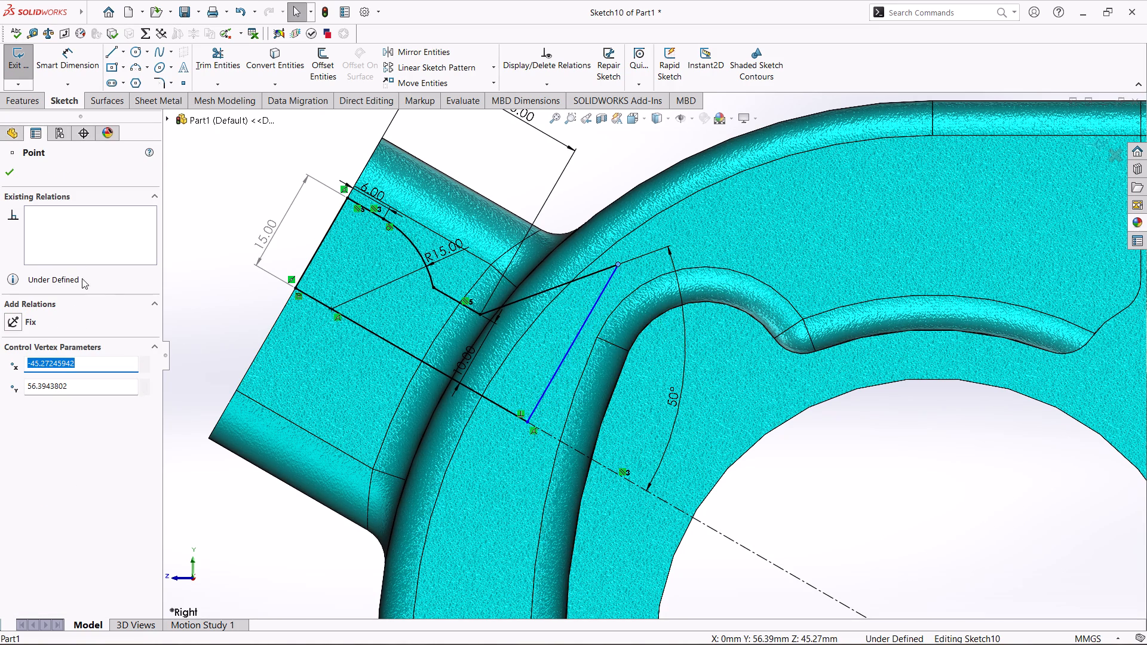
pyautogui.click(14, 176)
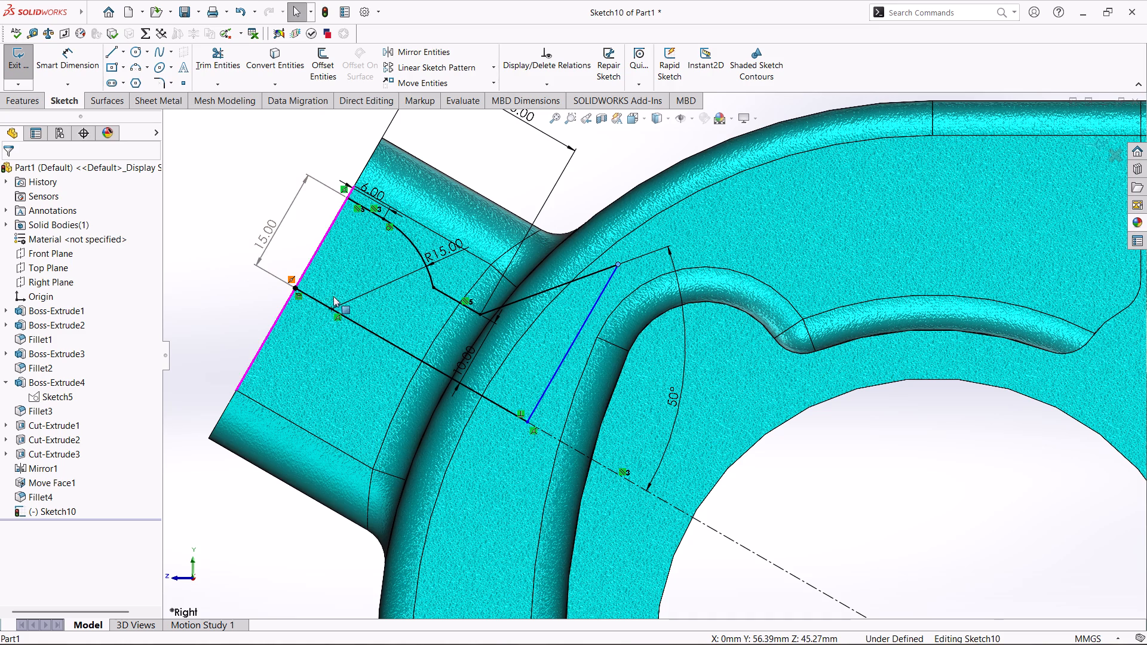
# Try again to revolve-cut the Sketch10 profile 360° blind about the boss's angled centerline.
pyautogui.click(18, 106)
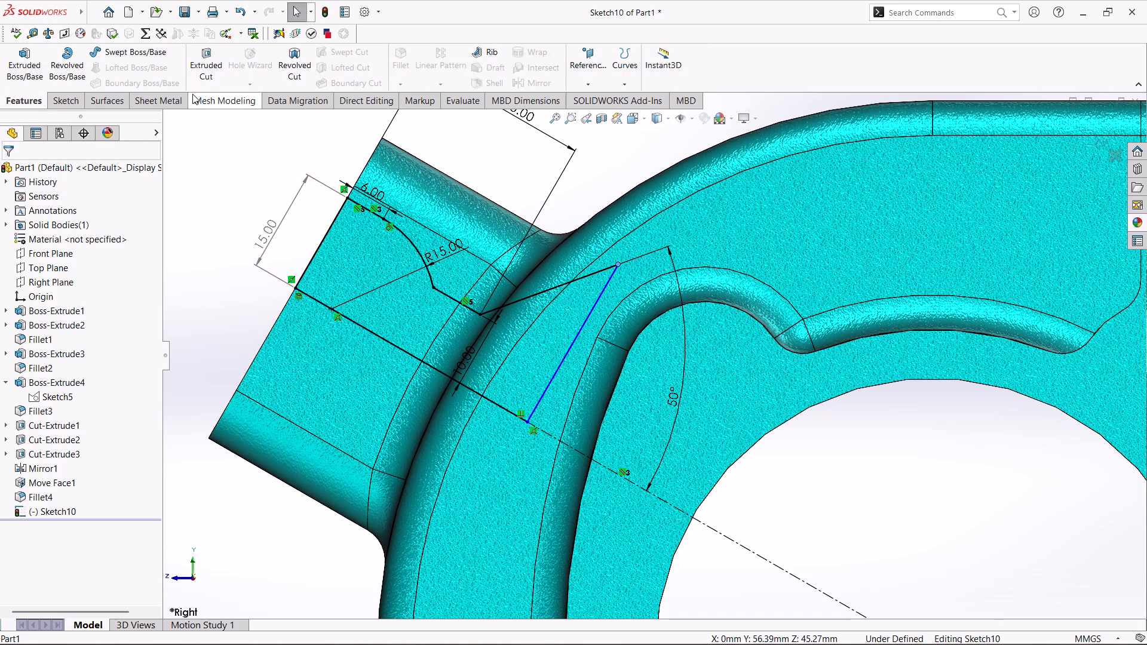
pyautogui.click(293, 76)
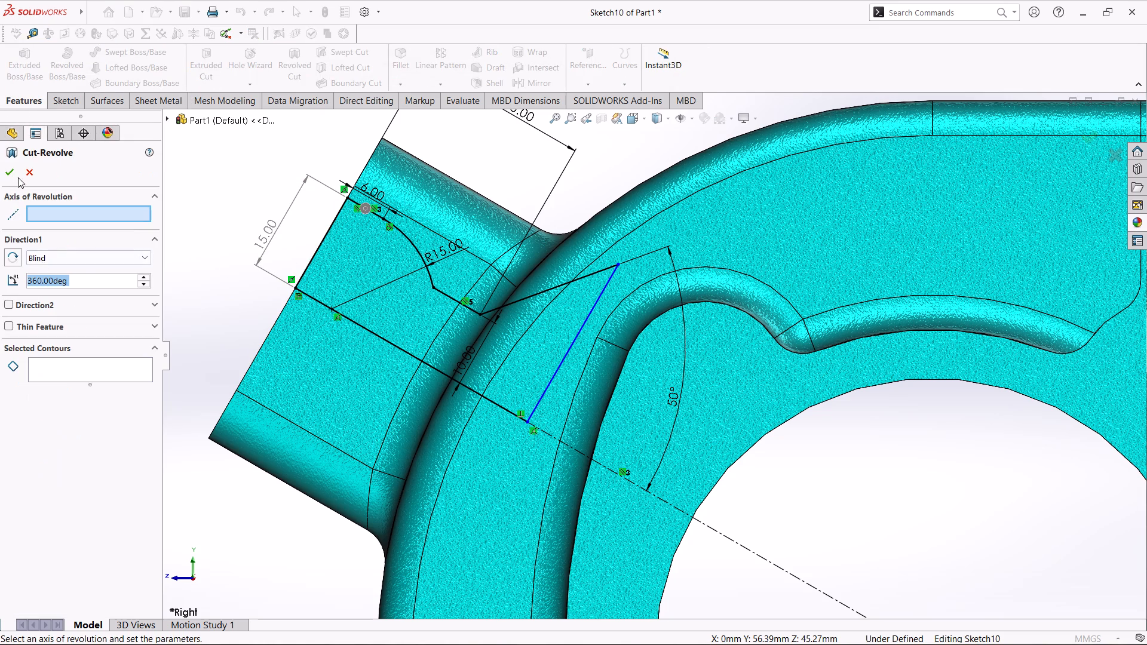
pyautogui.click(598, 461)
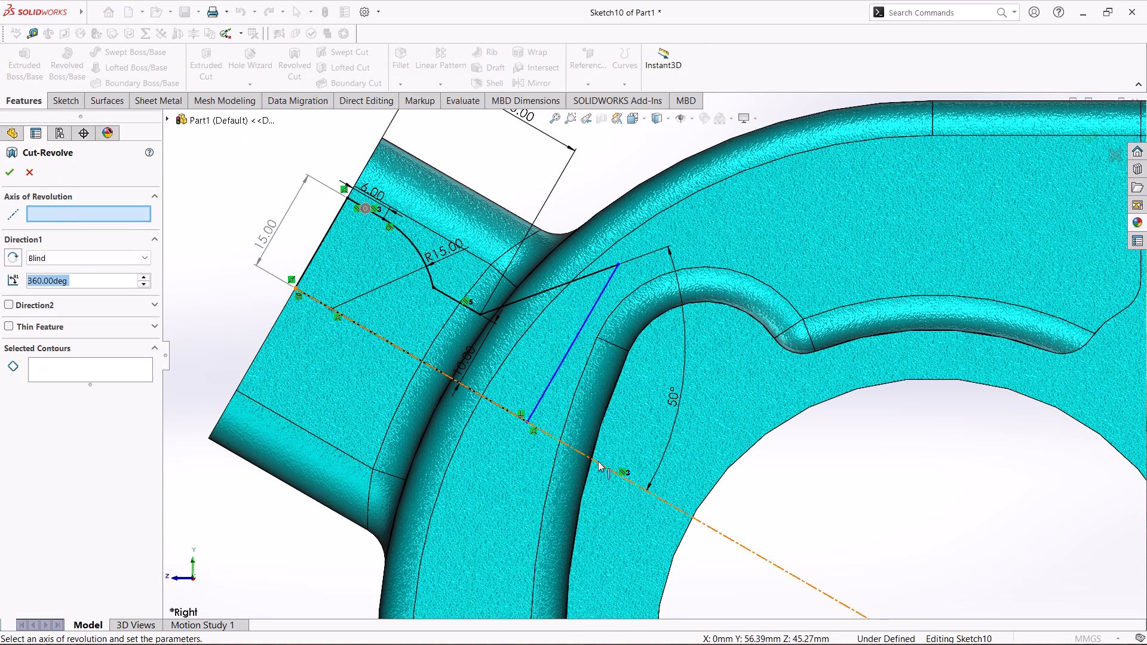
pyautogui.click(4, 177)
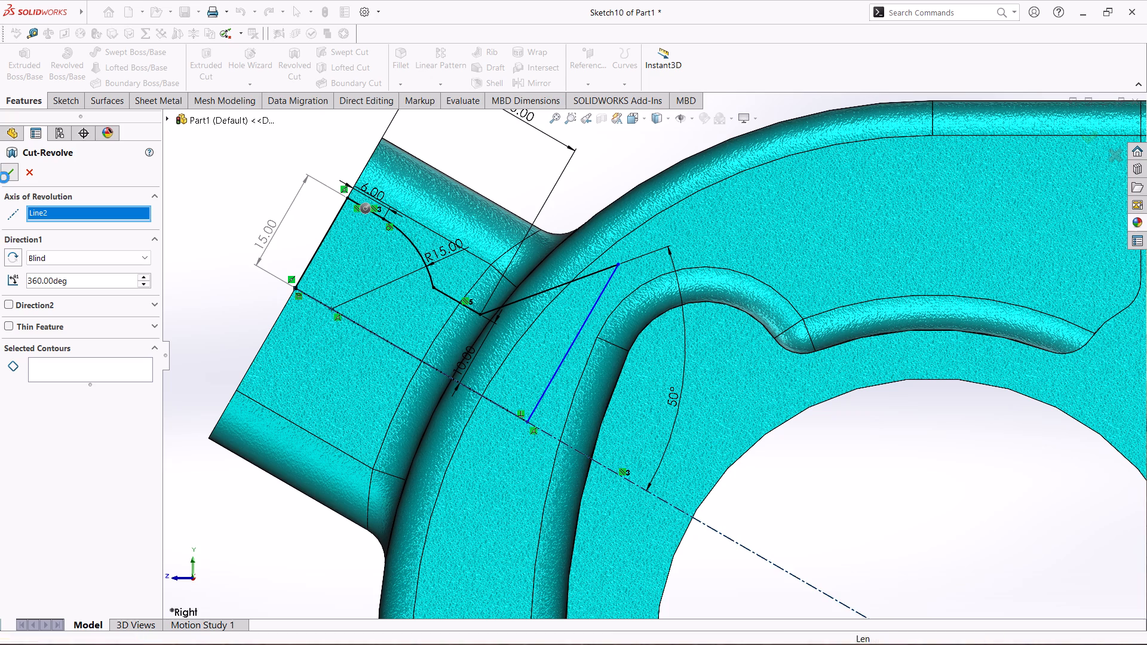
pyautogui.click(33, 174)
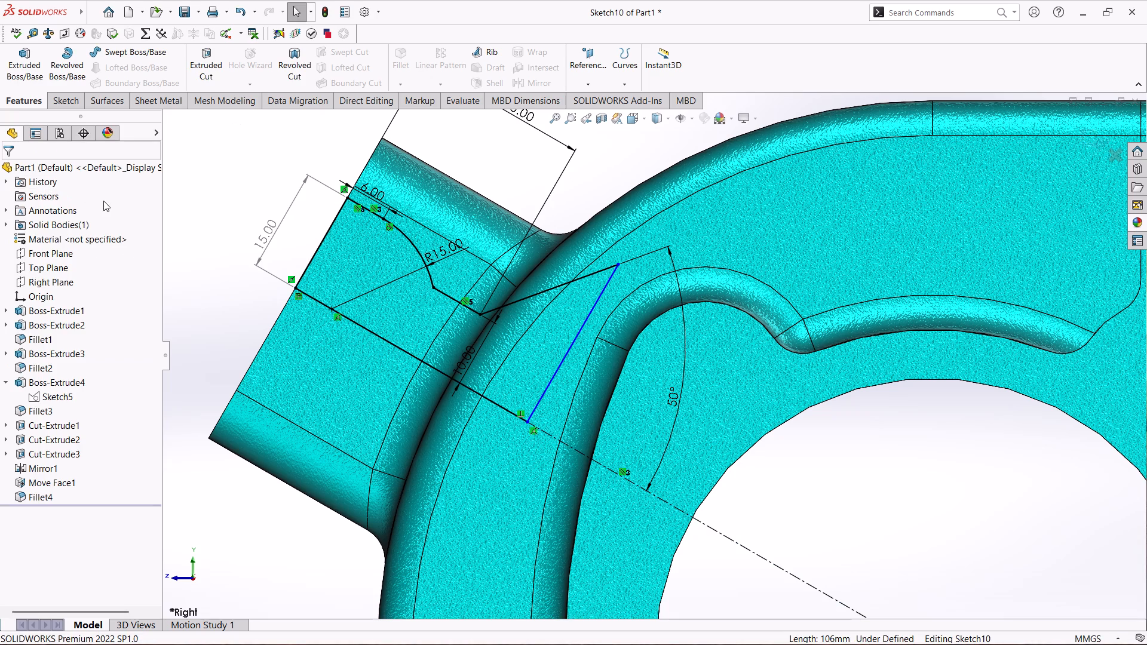
# Exit Sketch10 and delete it from the part.
pyautogui.click(70, 107)
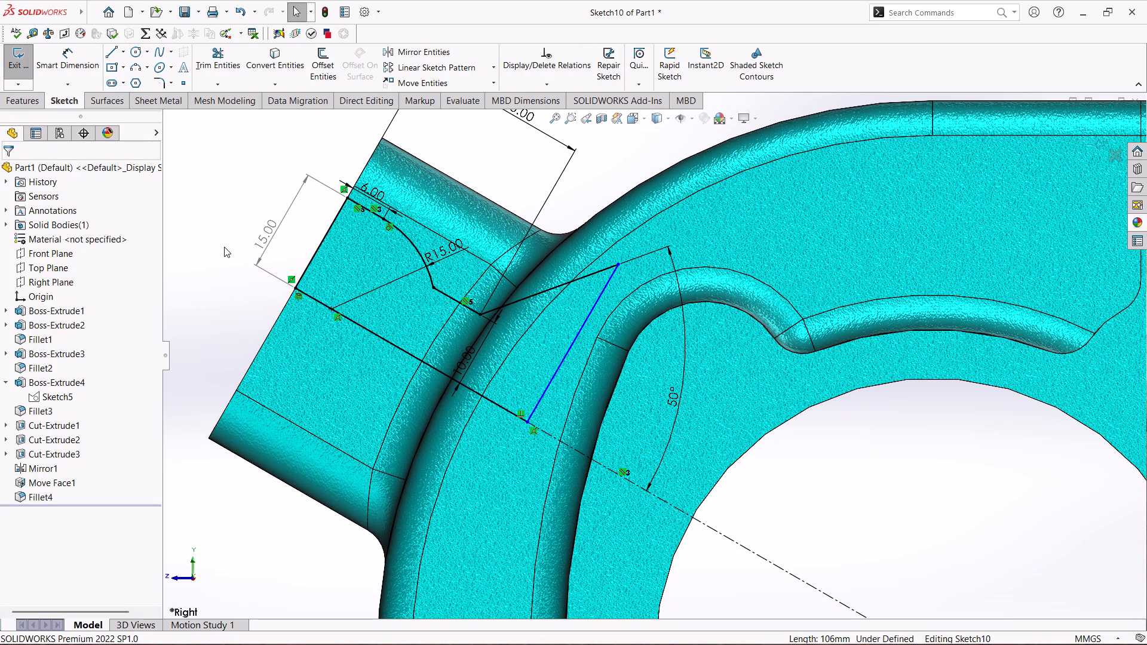
pyautogui.scroll(2, 539, 251)
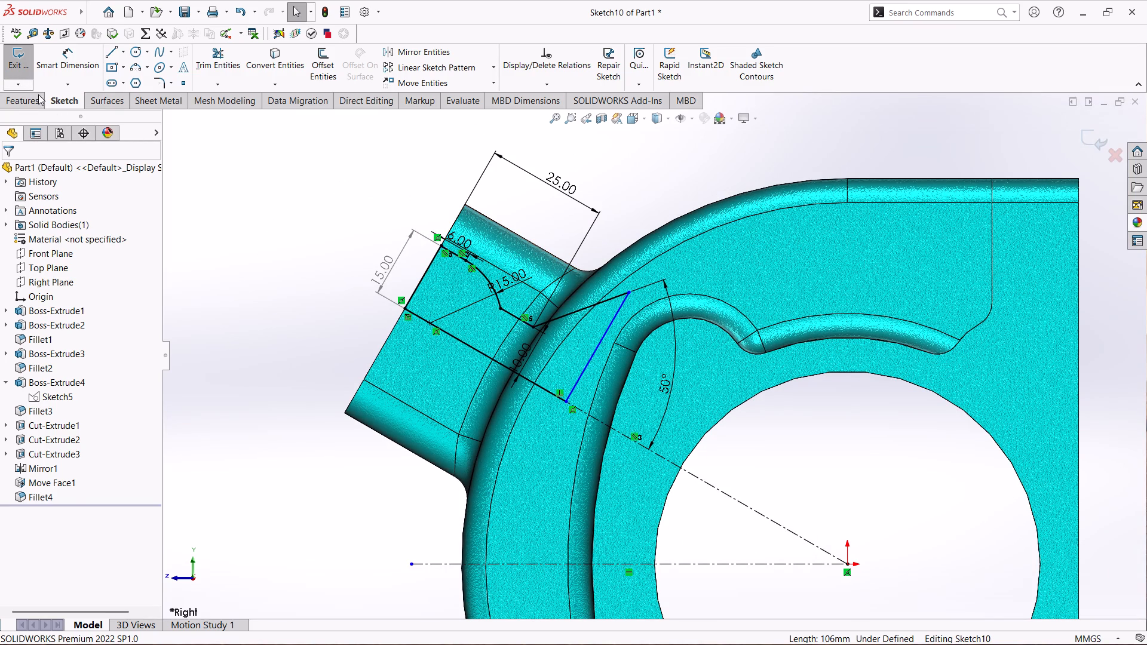
pyautogui.click(15, 61)
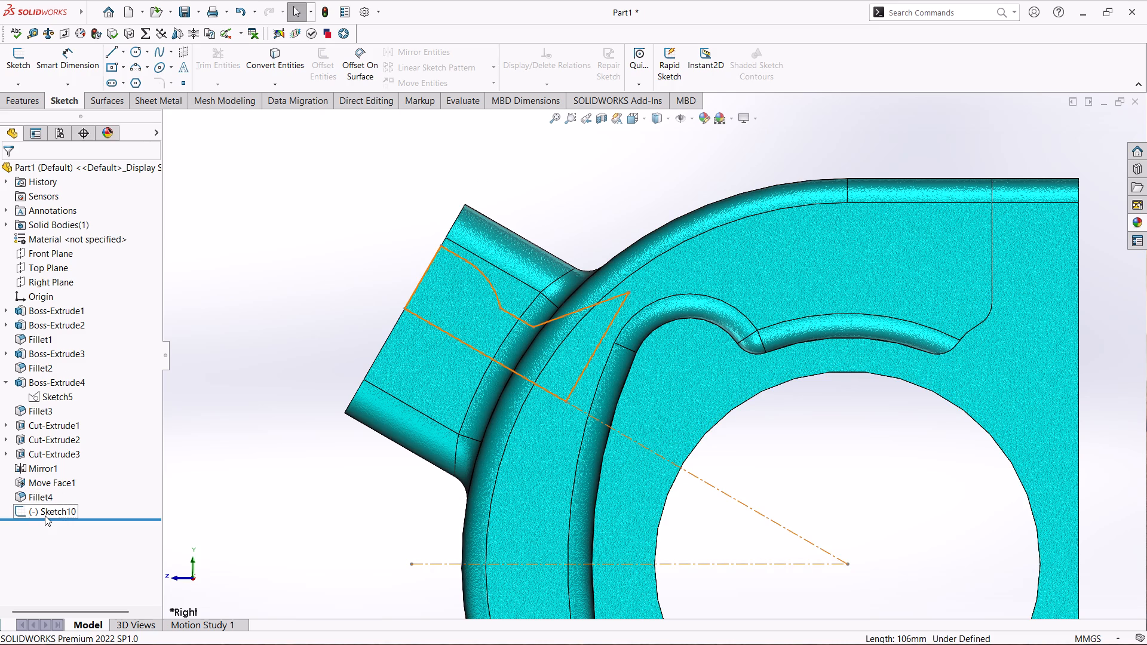
pyautogui.click(45, 515)
pyautogui.rightClick(47, 513)
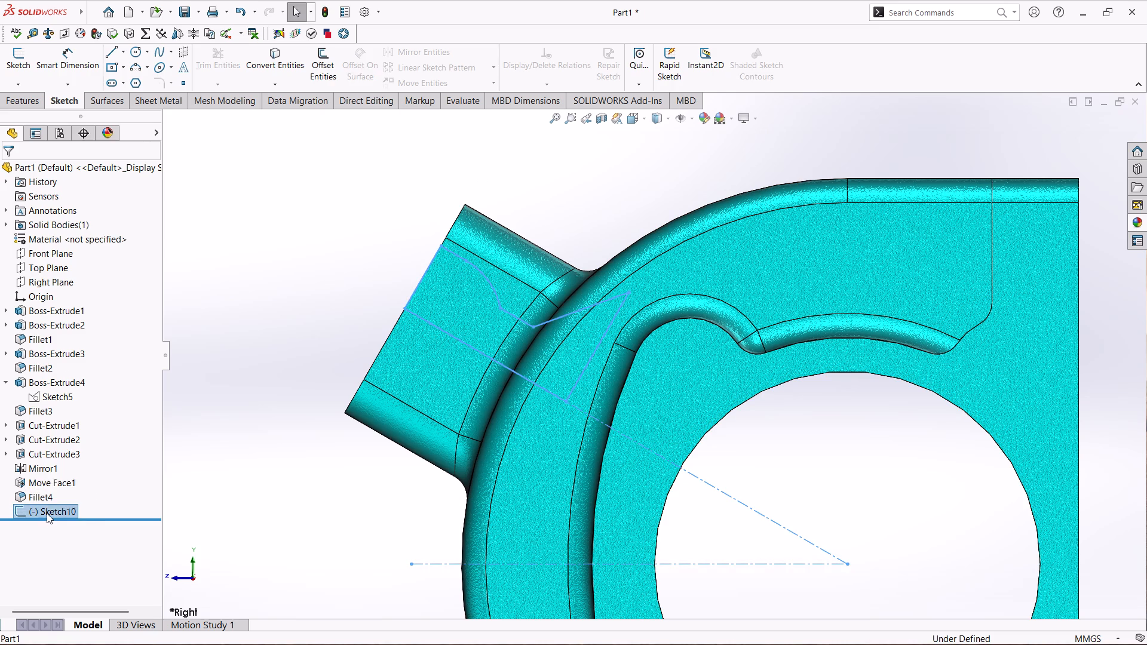
pyautogui.click(91, 465)
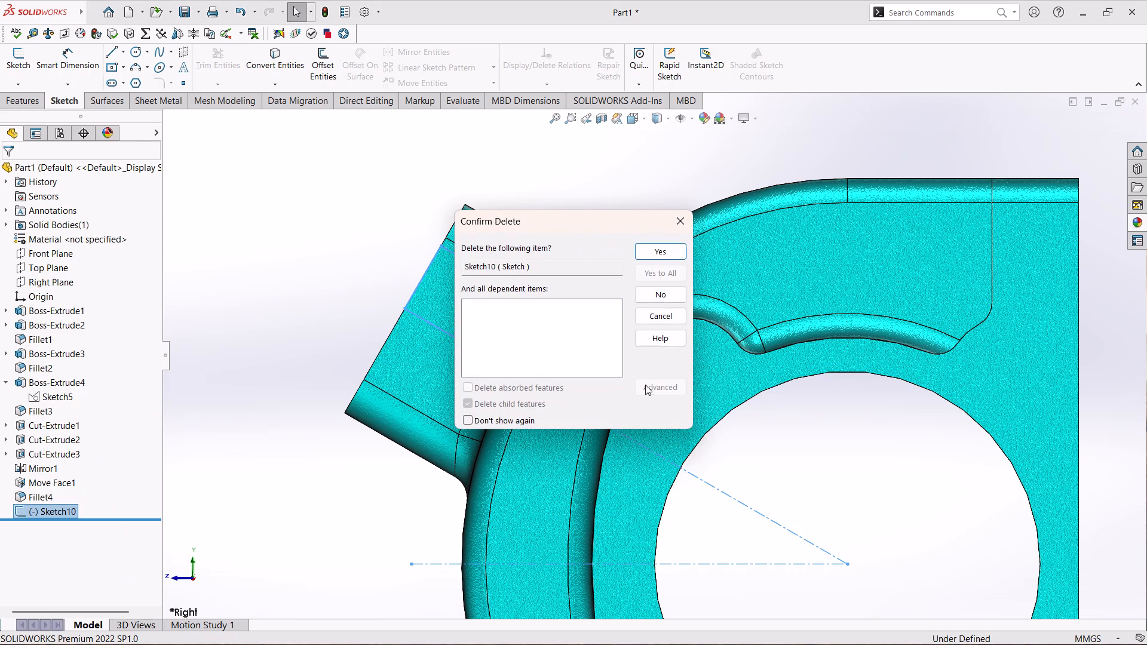
pyautogui.click(673, 255)
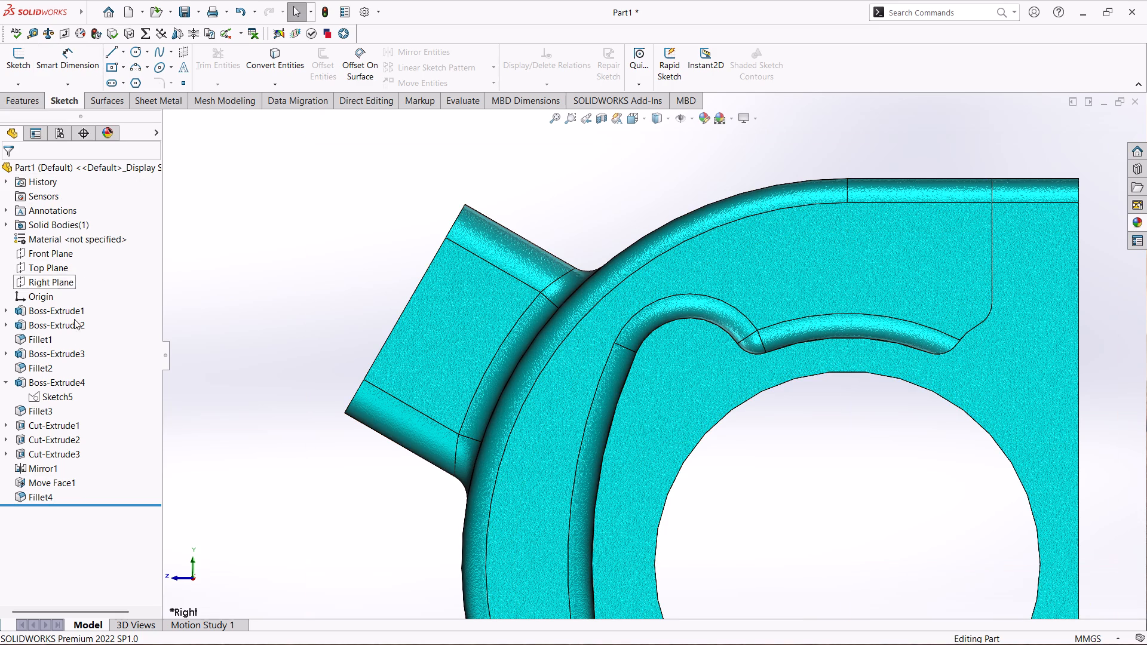
# Start a sketch on the Right Plane with a horizontal centerline ending at the origin and a 106 mm angled centerline to the boss's end face.
pyautogui.click(53, 282)
pyautogui.click(63, 263)
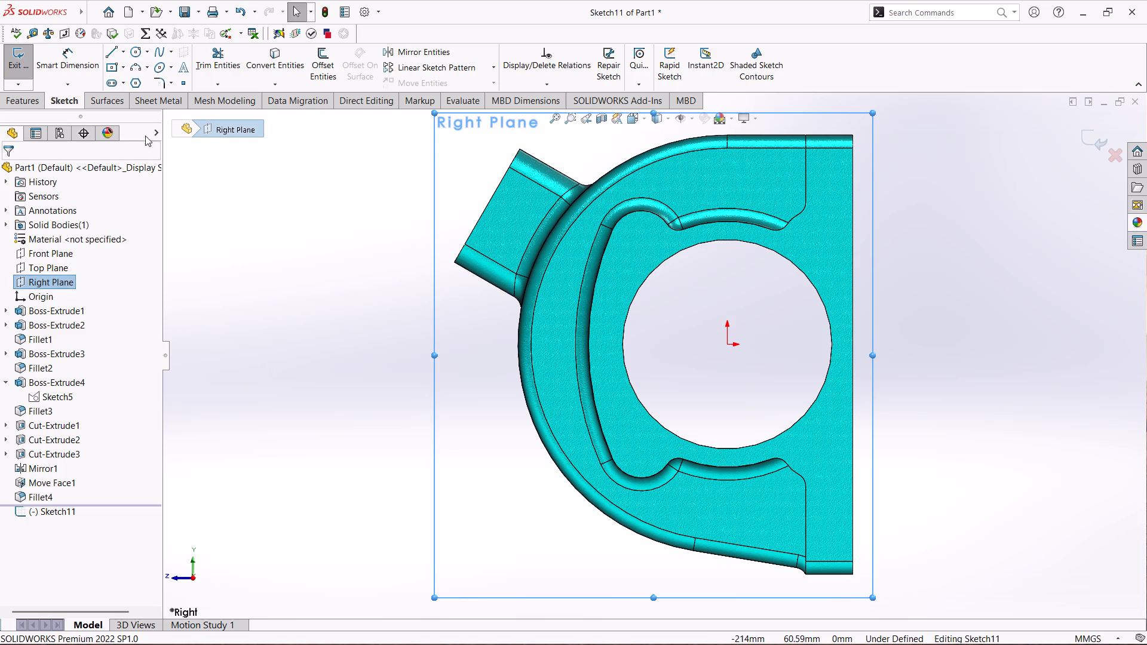
pyautogui.click(122, 54)
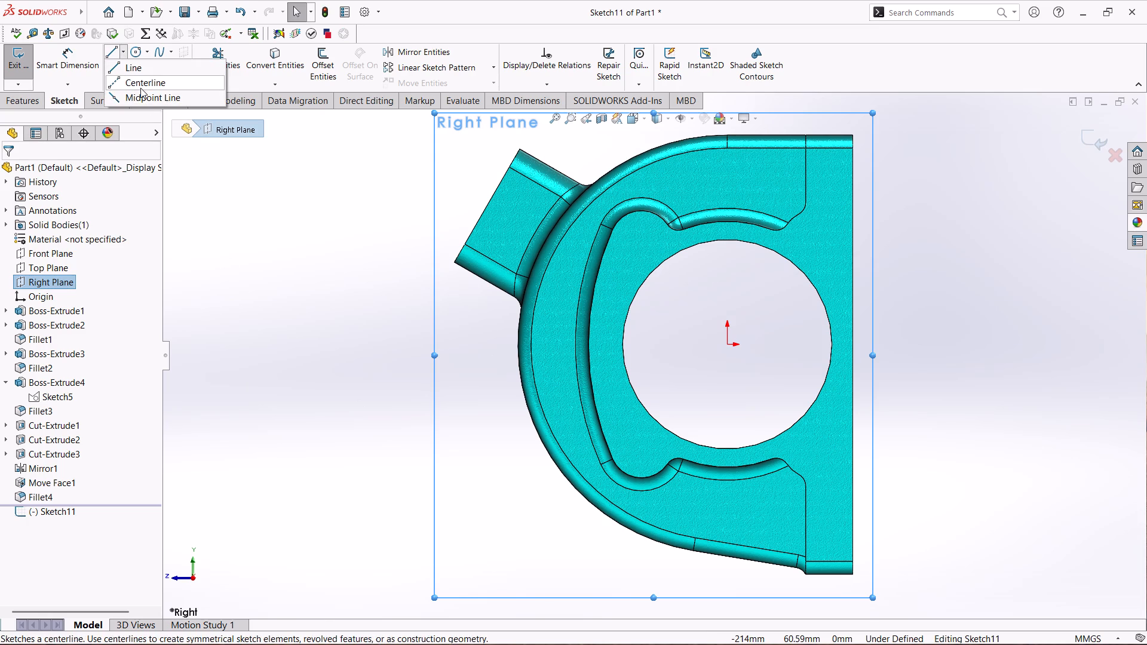
pyautogui.click(140, 87)
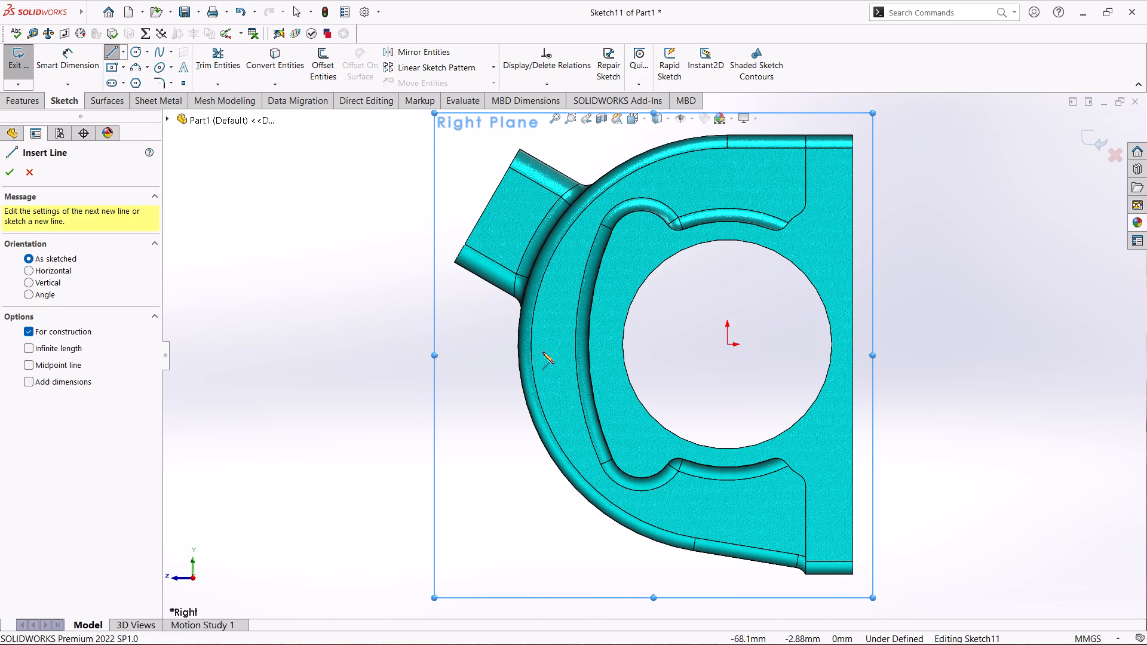
pyautogui.click(502, 343)
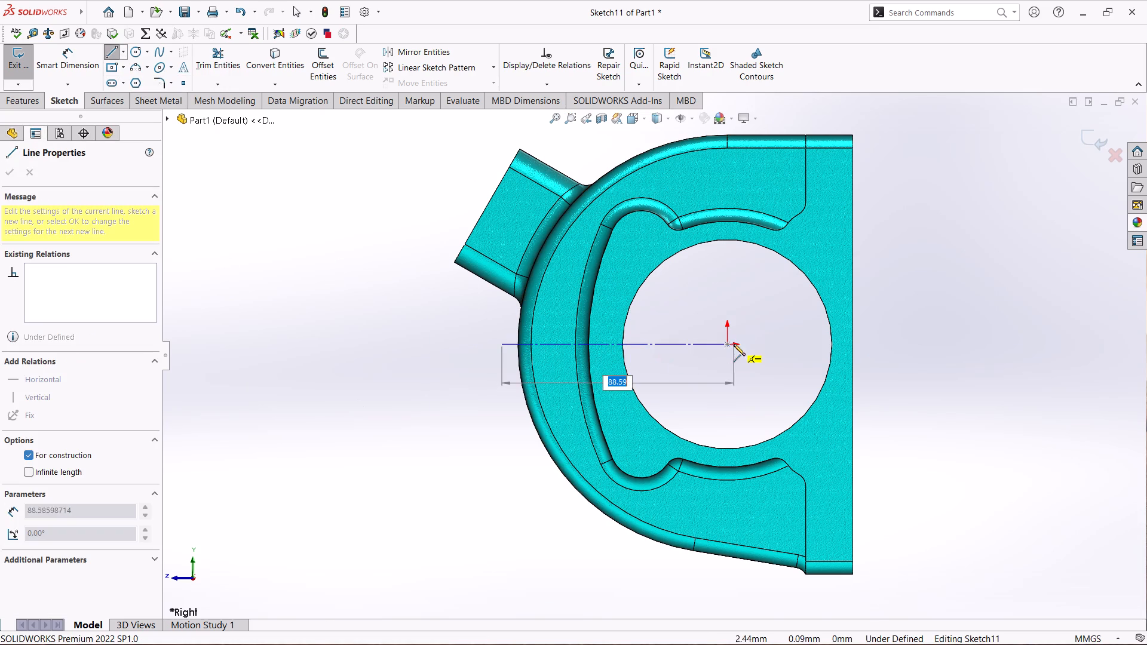
pyautogui.click(728, 345)
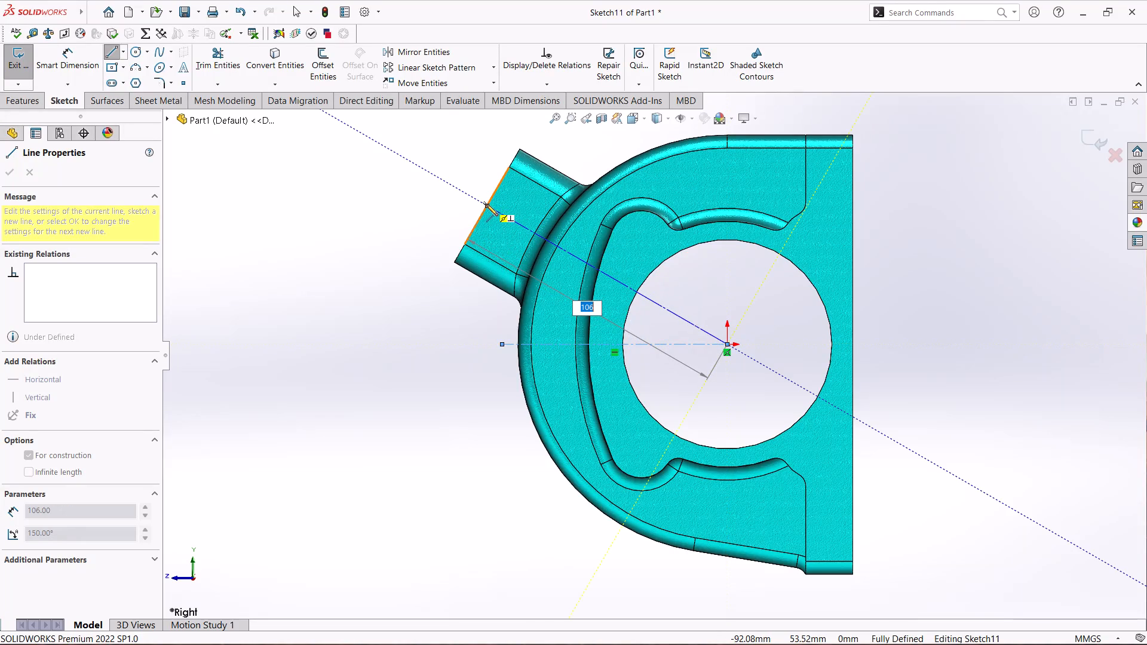
pyautogui.click(486, 204)
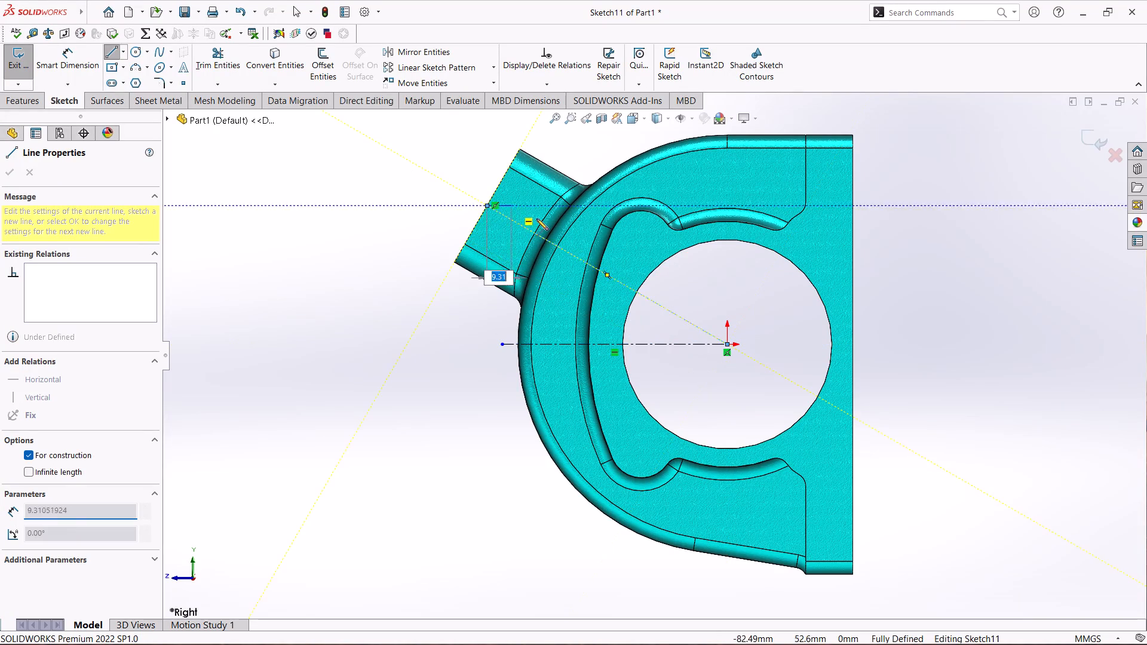
pyautogui.press('Escape')
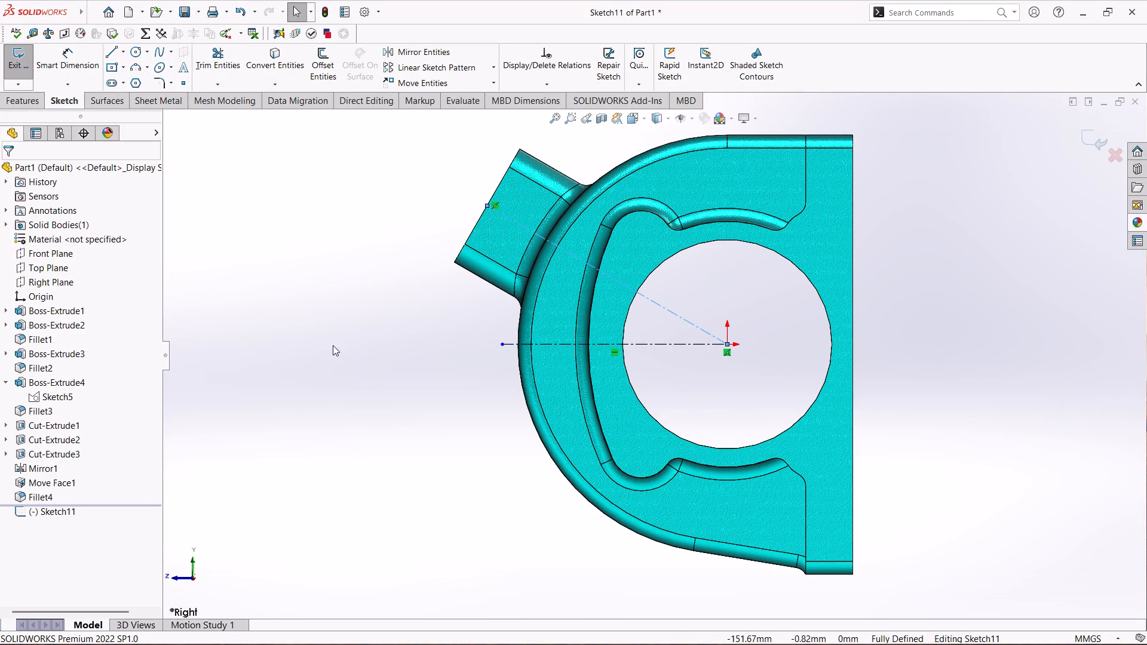
# Sketch from the boss's end face a line about 13.5 mm, a tangent arc about R17, an 8 mm line and a 25 mm line at 15°.
pyautogui.moveTo(333, 345); pyautogui.dragTo(280, 339, button='right')
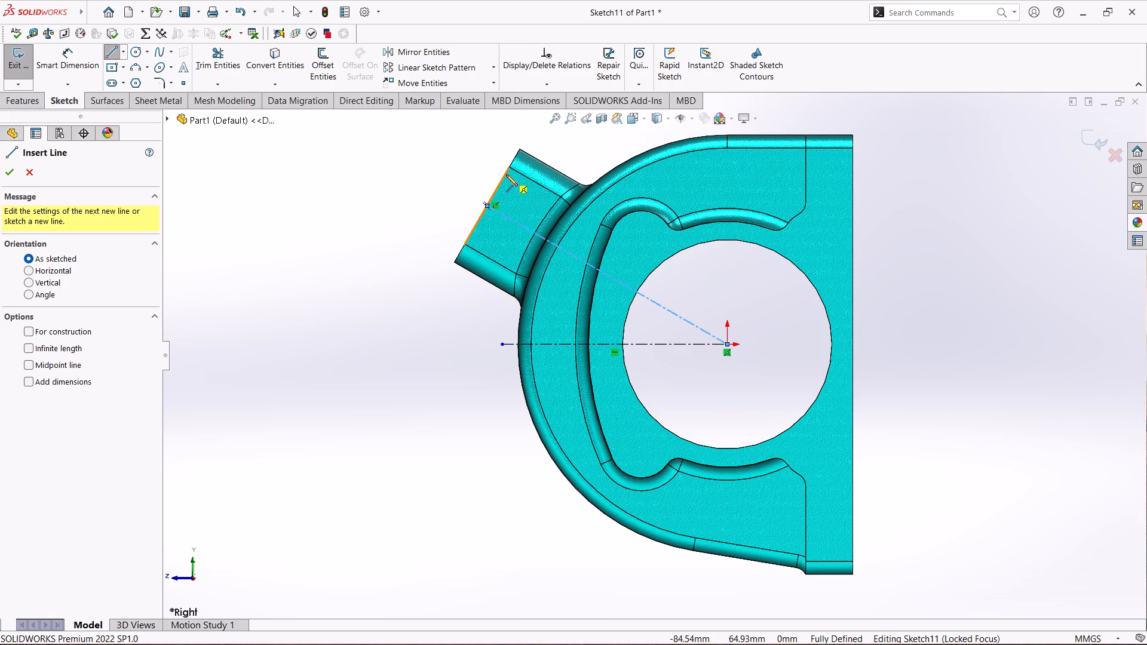
pyautogui.click(506, 174)
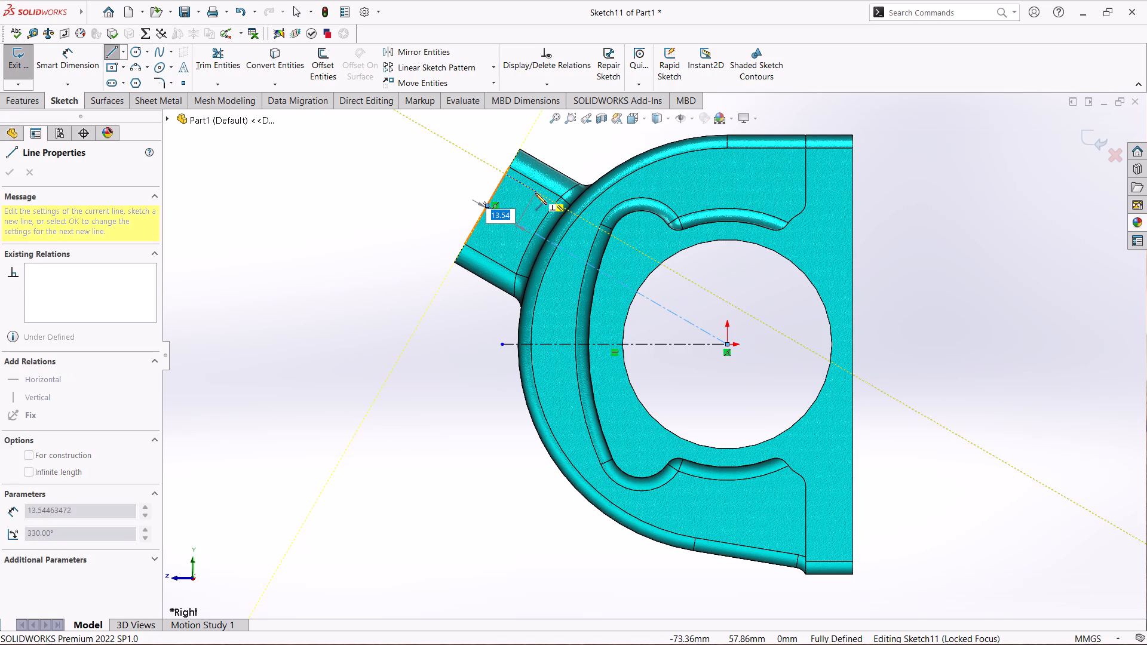
pyautogui.click(535, 193)
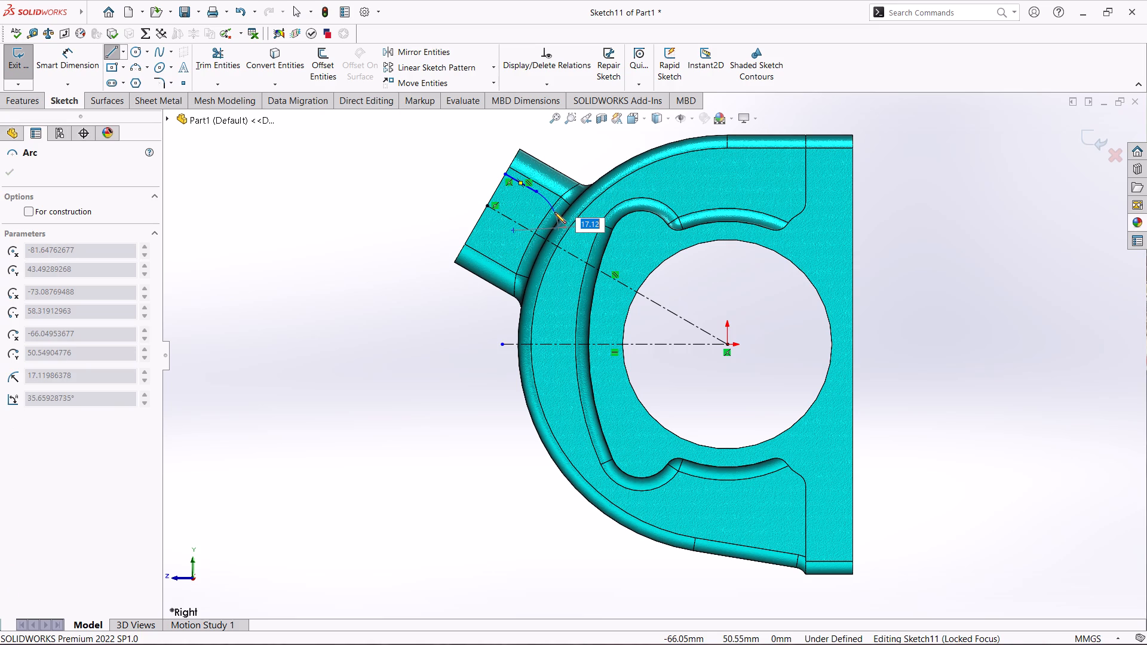
pyautogui.click(554, 212)
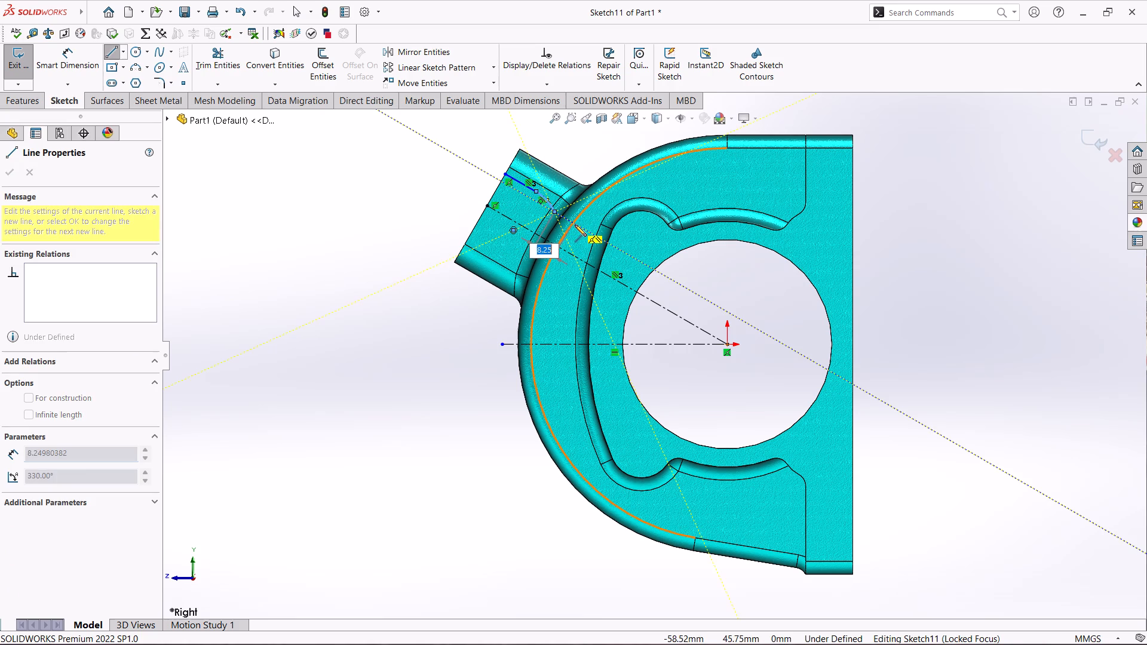
pyautogui.click(575, 225)
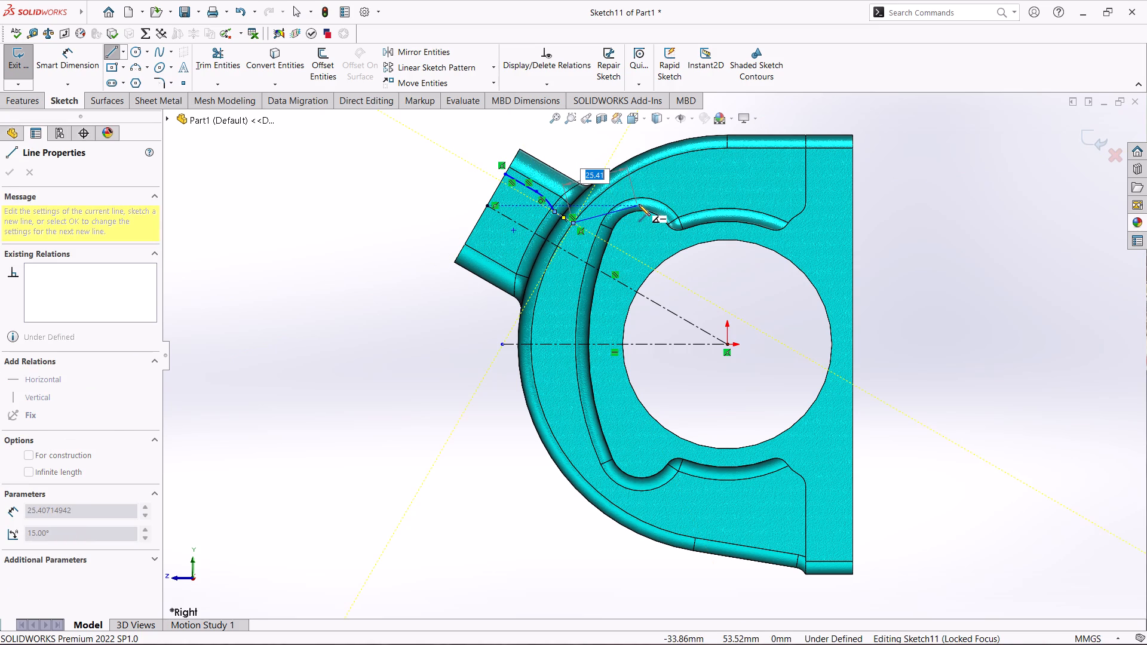
pyautogui.click(639, 204)
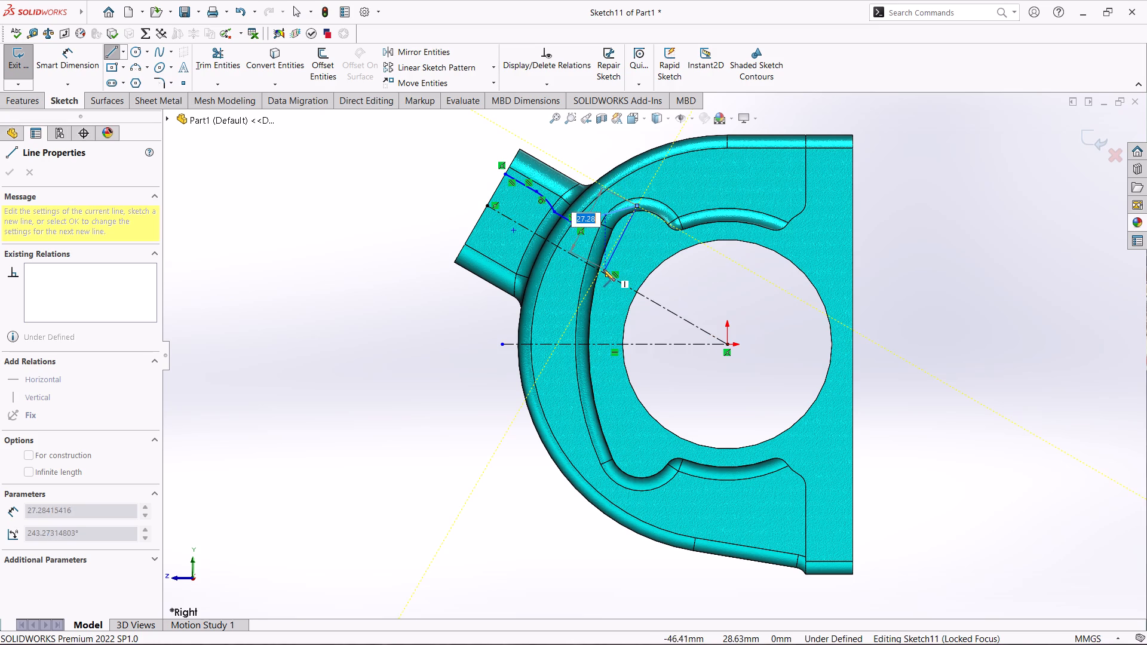
# Close the profile with lines about 29 mm to the angled centerline, 50.5 mm along it and 14 mm along the boss's end face.
pyautogui.scroll(-6, 603, 272)
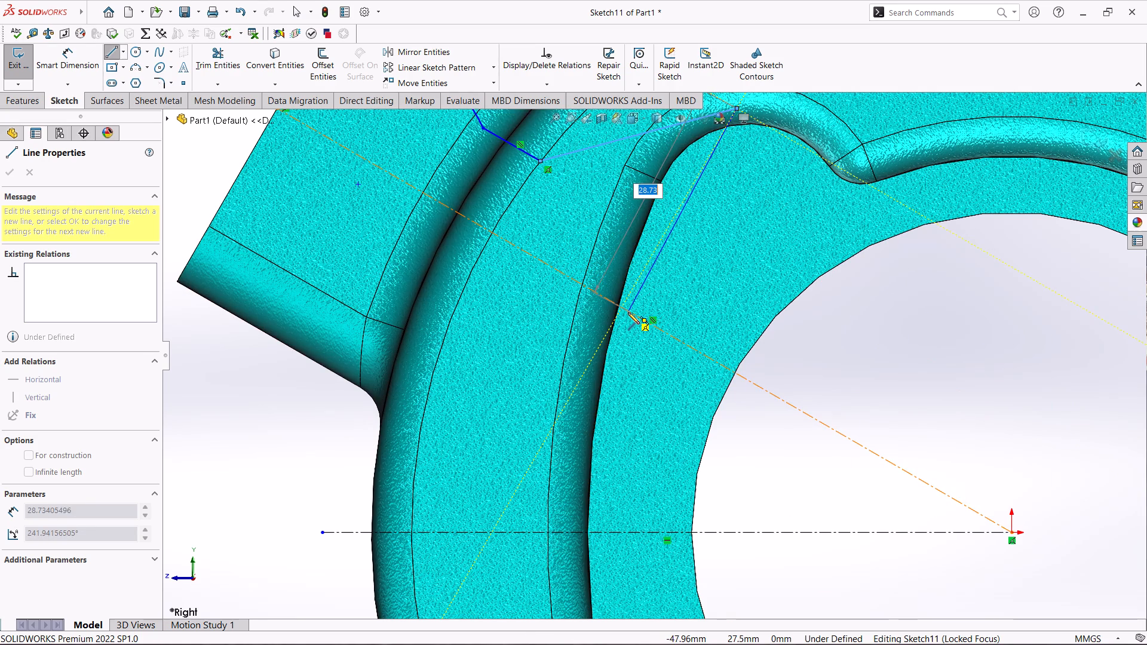
pyautogui.click(628, 309)
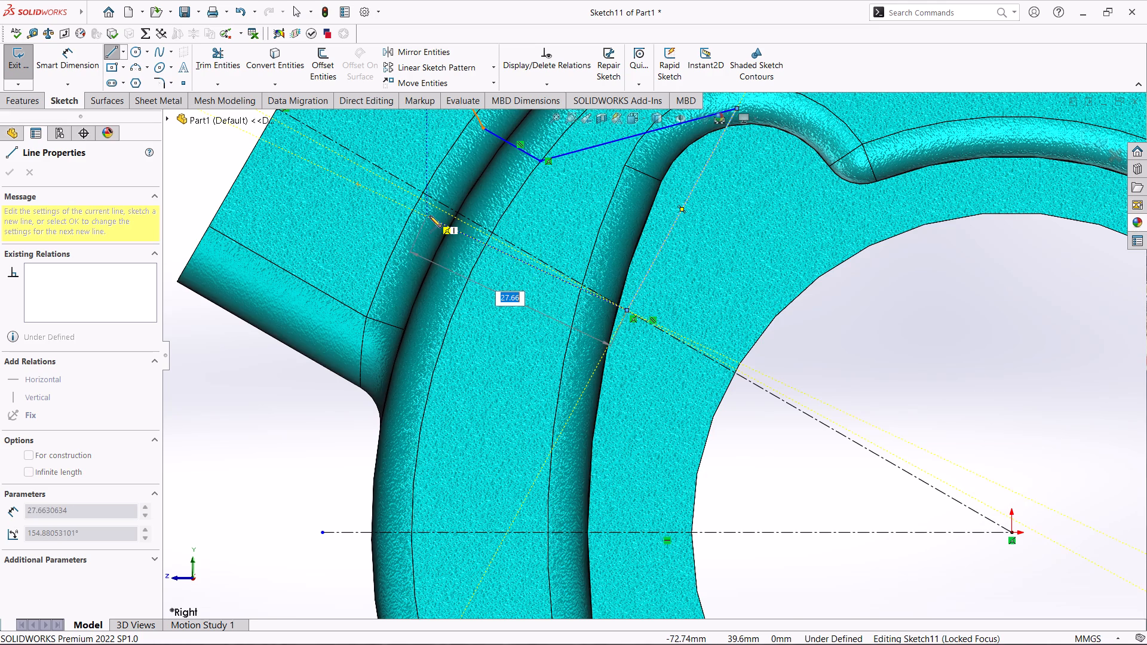
pyautogui.scroll(4, 430, 216)
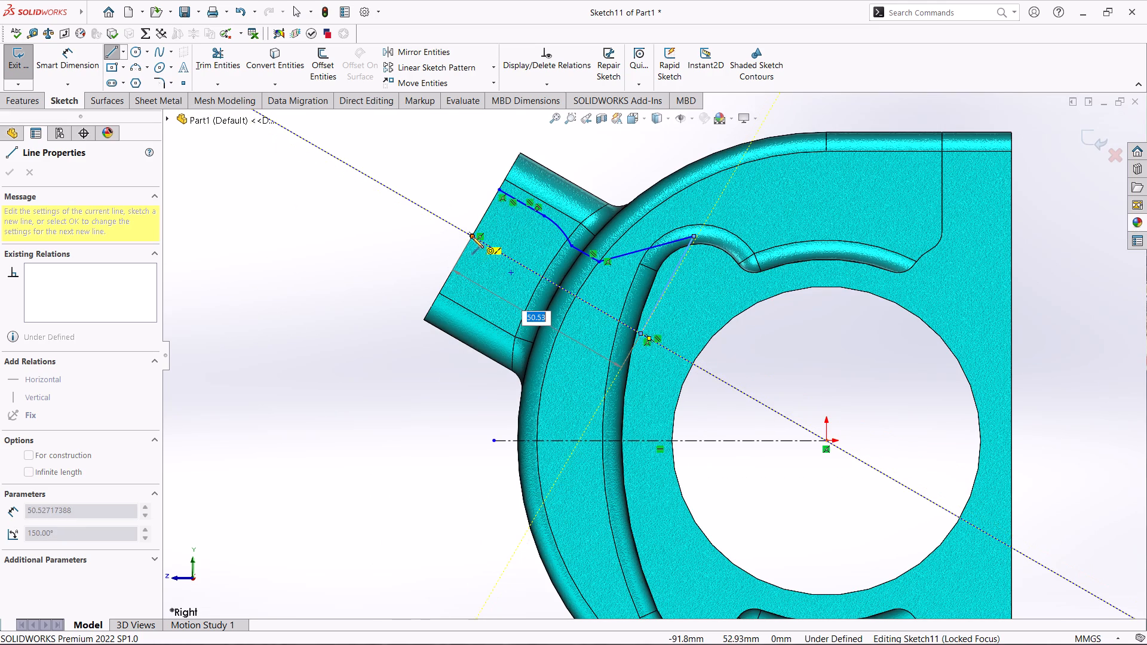
pyautogui.click(471, 238)
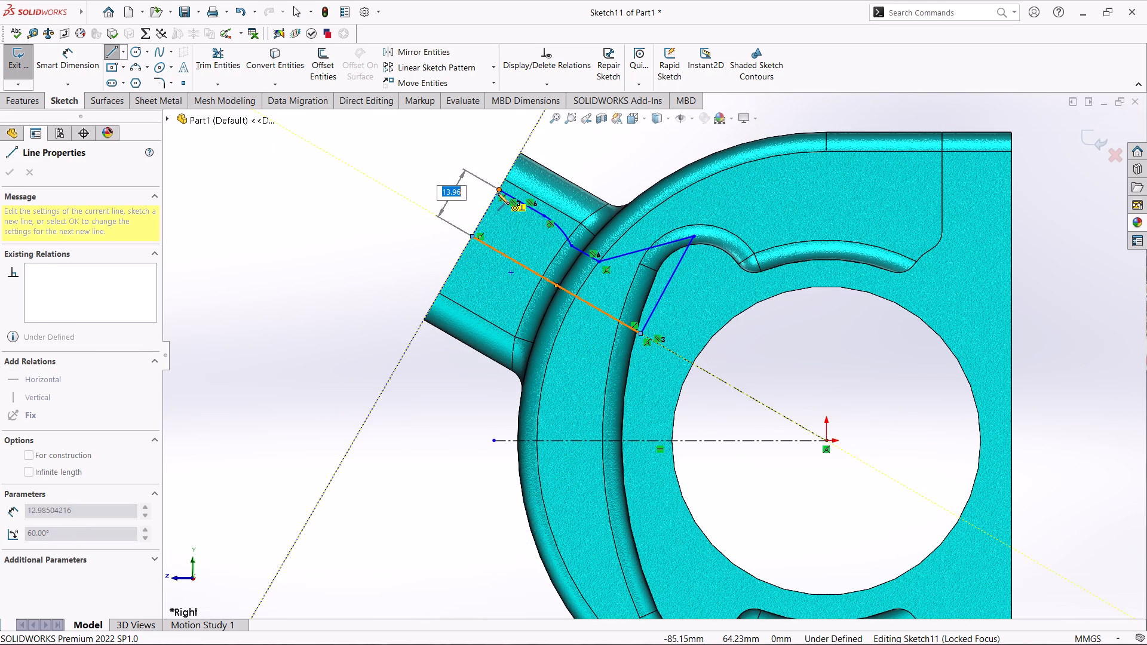
pyautogui.click(498, 190)
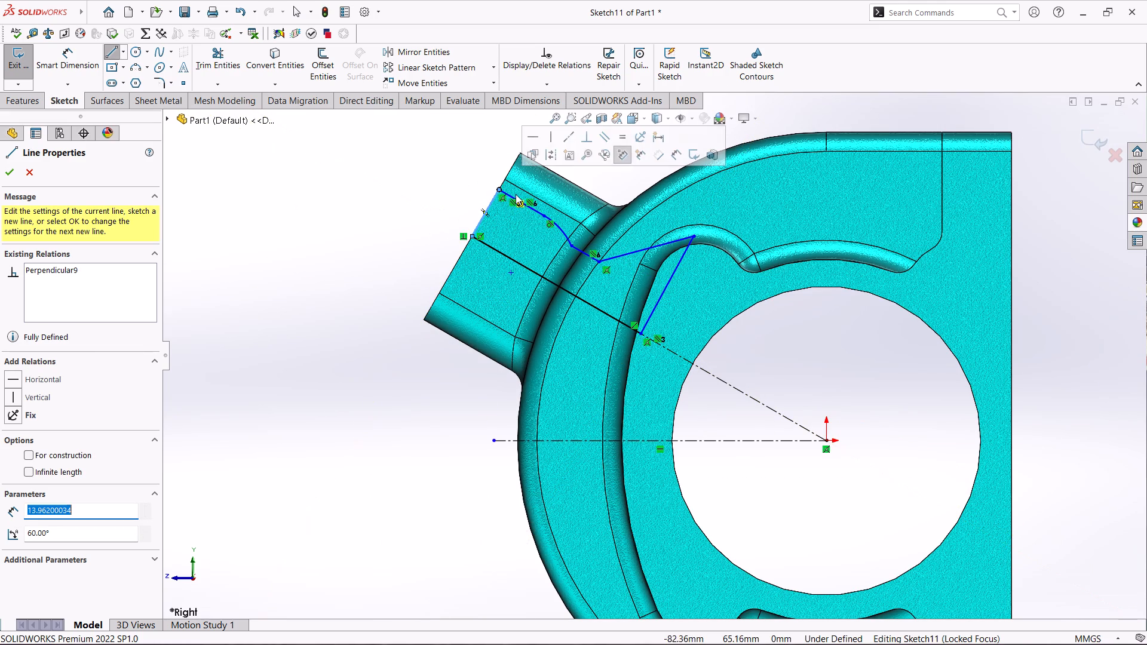
pyautogui.click(11, 170)
pyautogui.click(11, 177)
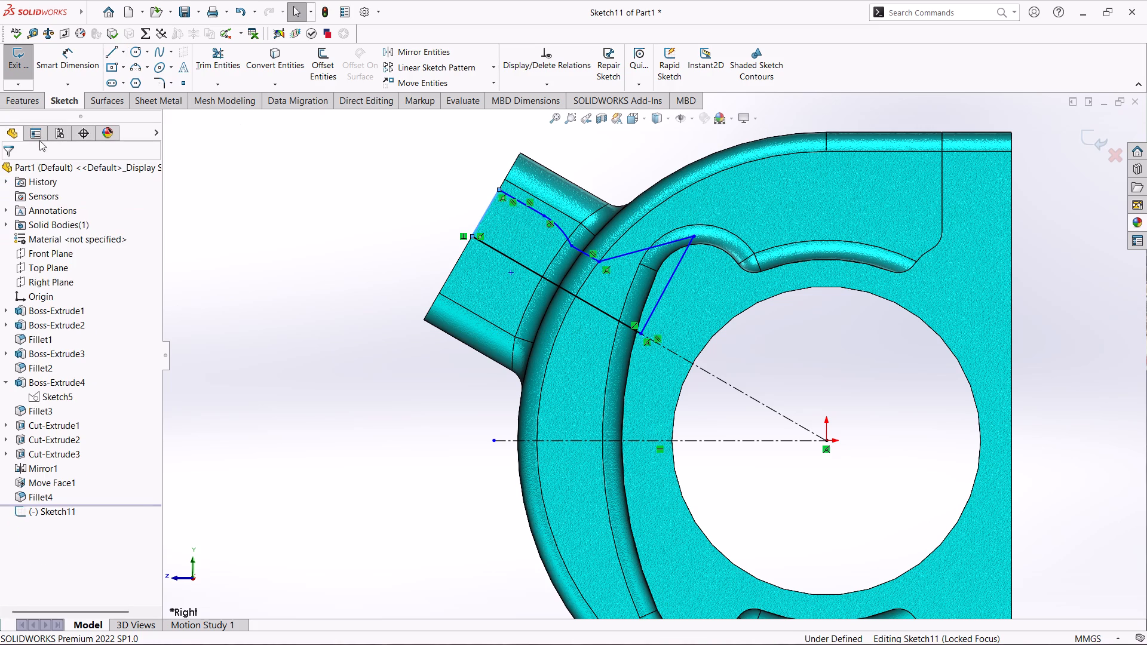
# Dimension the profile line starting at the boss's end face to 6 mm and its tangent arc to a 15 mm radius.
pyautogui.click(74, 64)
pyautogui.scroll(-4, 515, 211)
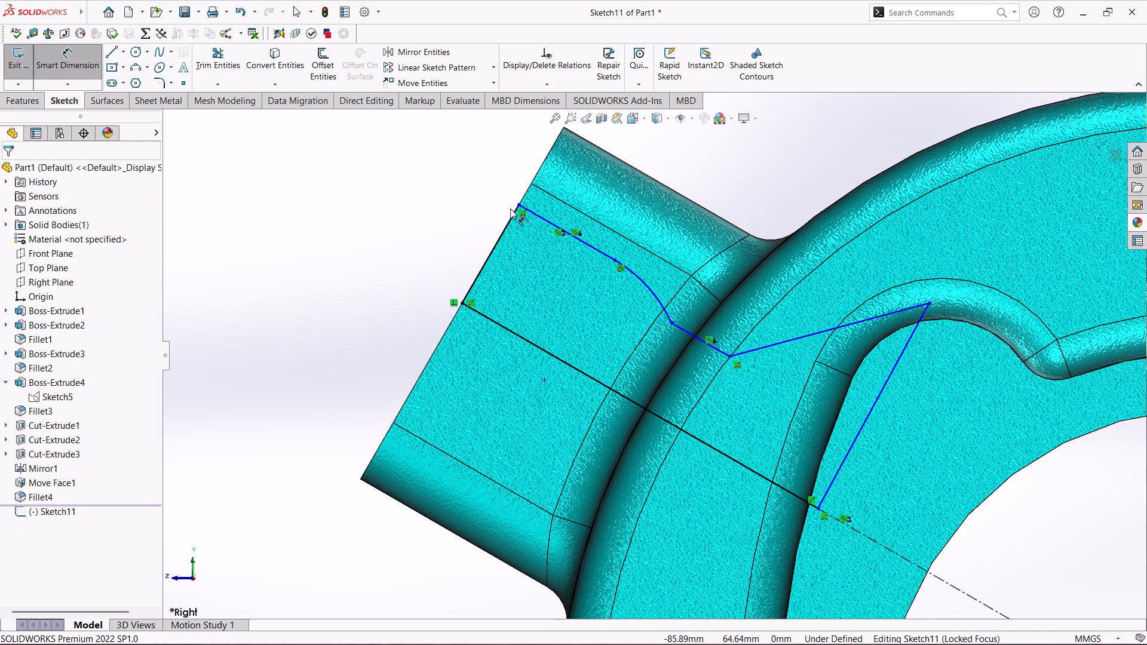
pyautogui.click(568, 231)
pyautogui.click(582, 211)
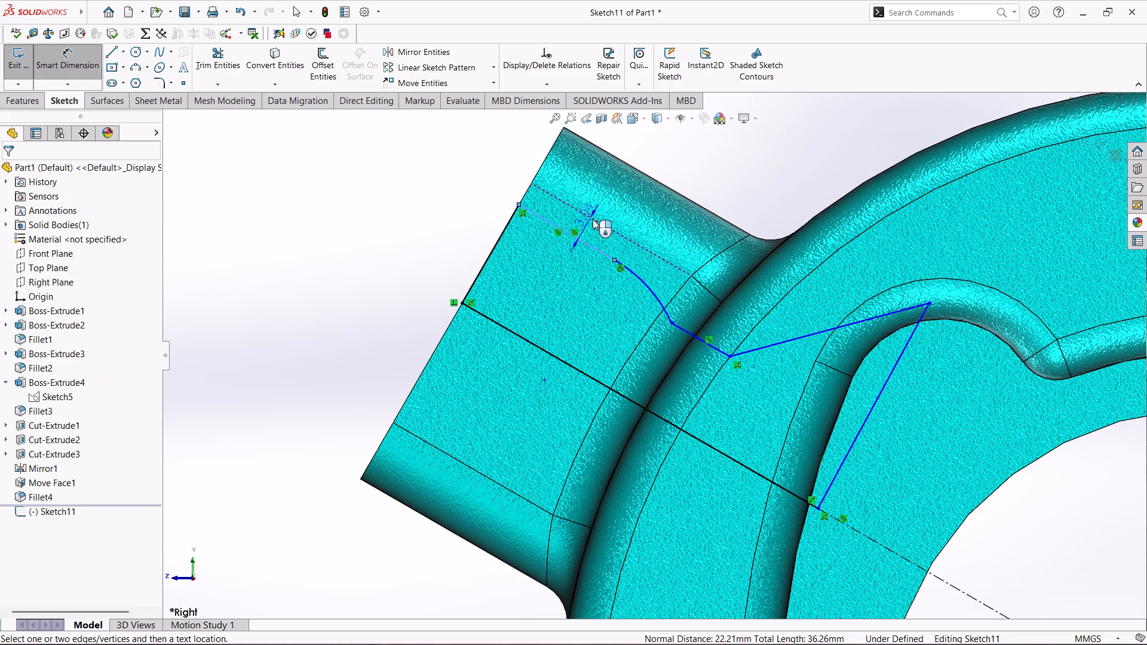
pyautogui.press('Escape')
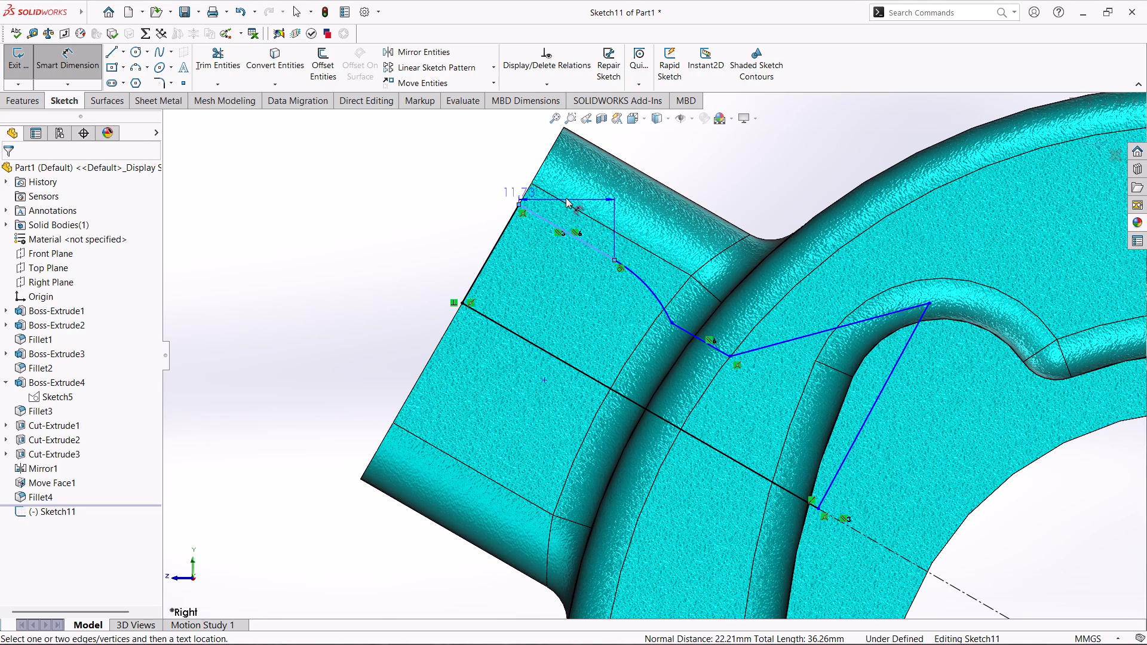
pyautogui.click(564, 214)
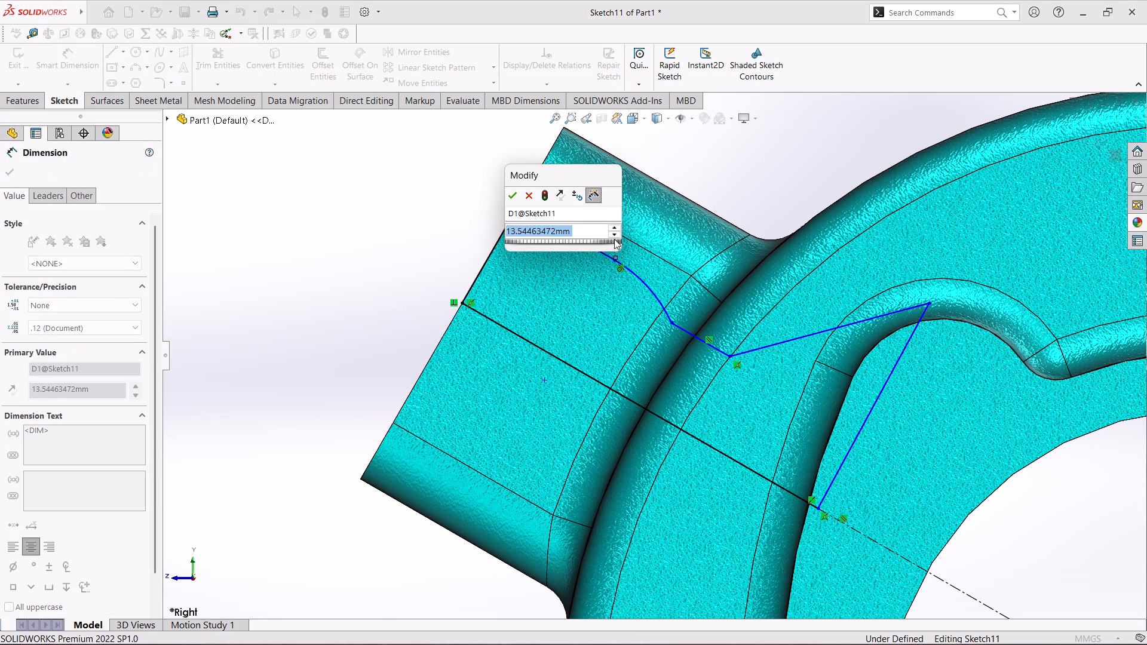
pyautogui.press('6')
pyautogui.press('Return')
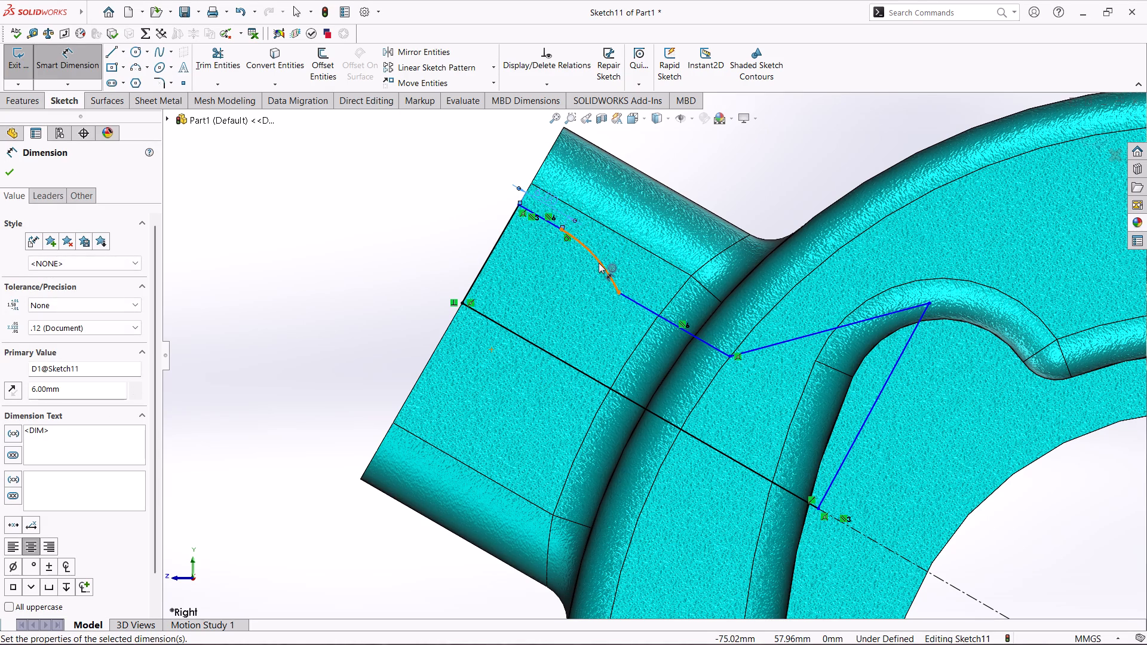
pyautogui.click(599, 263)
pyautogui.click(633, 254)
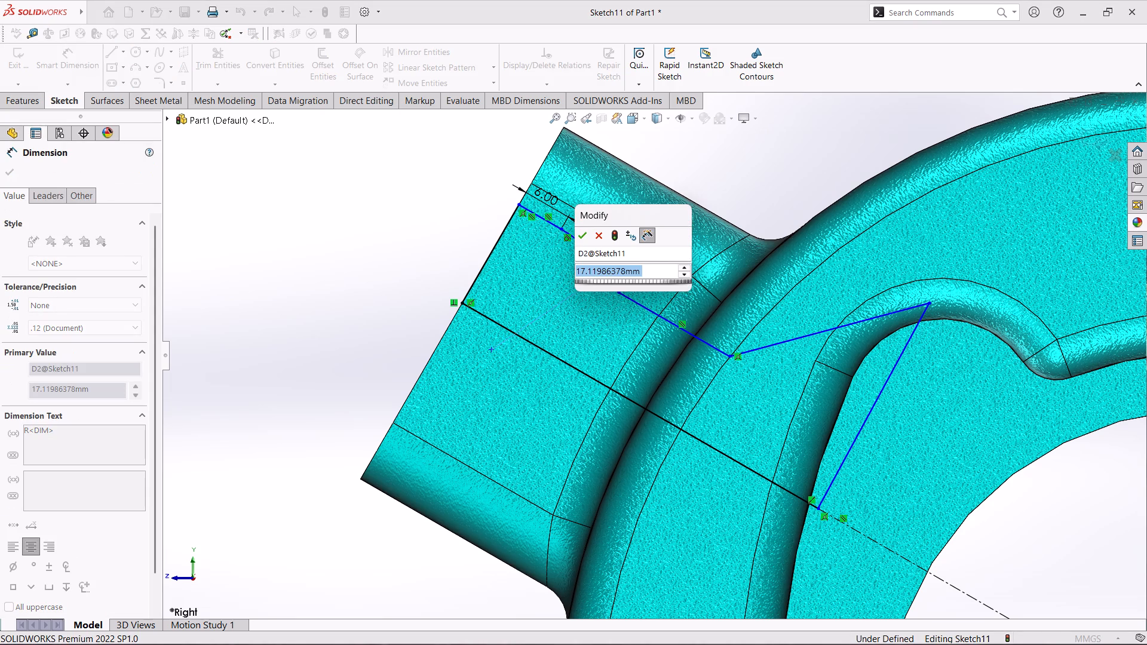
pyautogui.write('15')
pyautogui.press('Return')
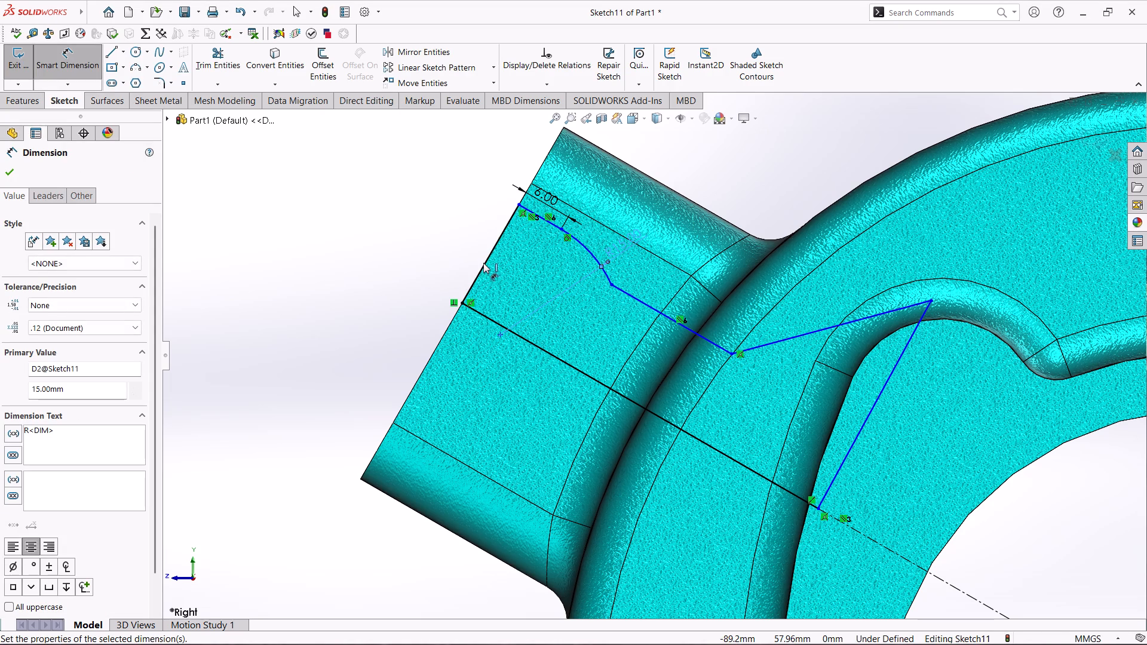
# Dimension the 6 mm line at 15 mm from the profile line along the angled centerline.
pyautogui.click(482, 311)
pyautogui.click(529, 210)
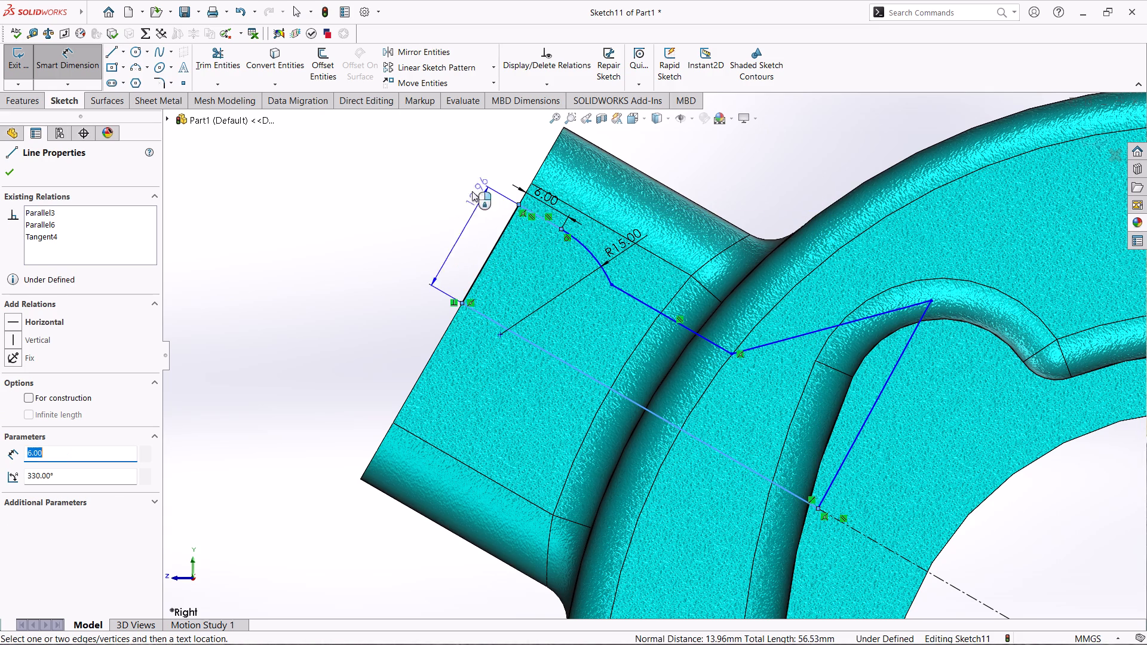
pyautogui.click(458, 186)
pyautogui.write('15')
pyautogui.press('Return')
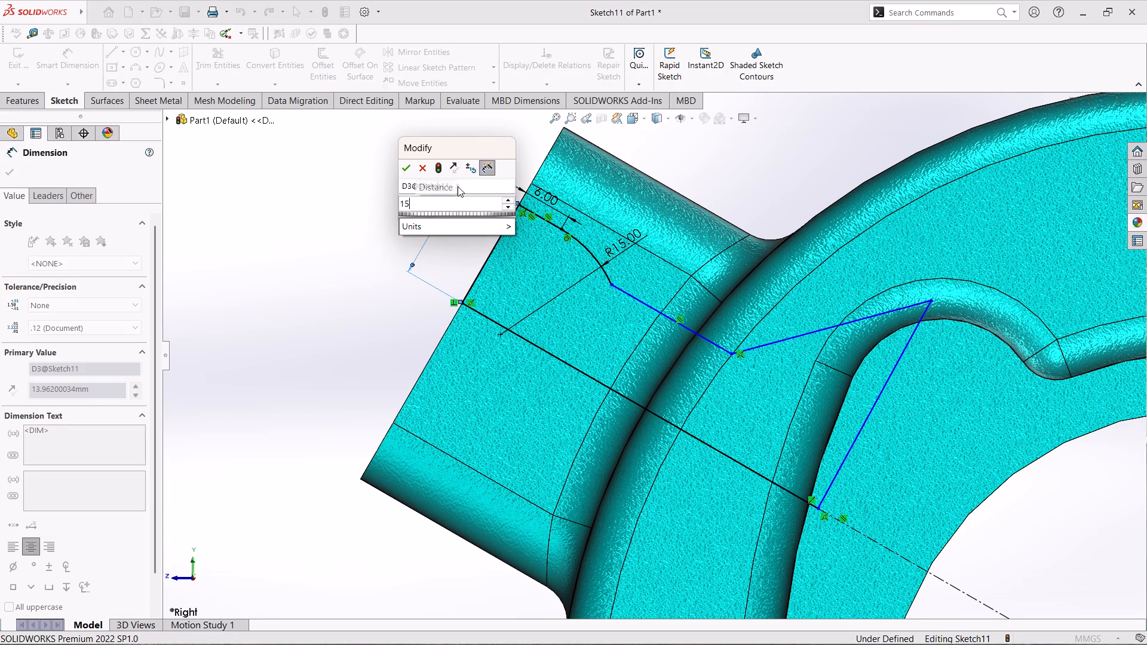
# Make the R15 arc's center point coincident with the profile line along the angled centerline.
pyautogui.click(504, 328)
pyautogui.click(495, 320)
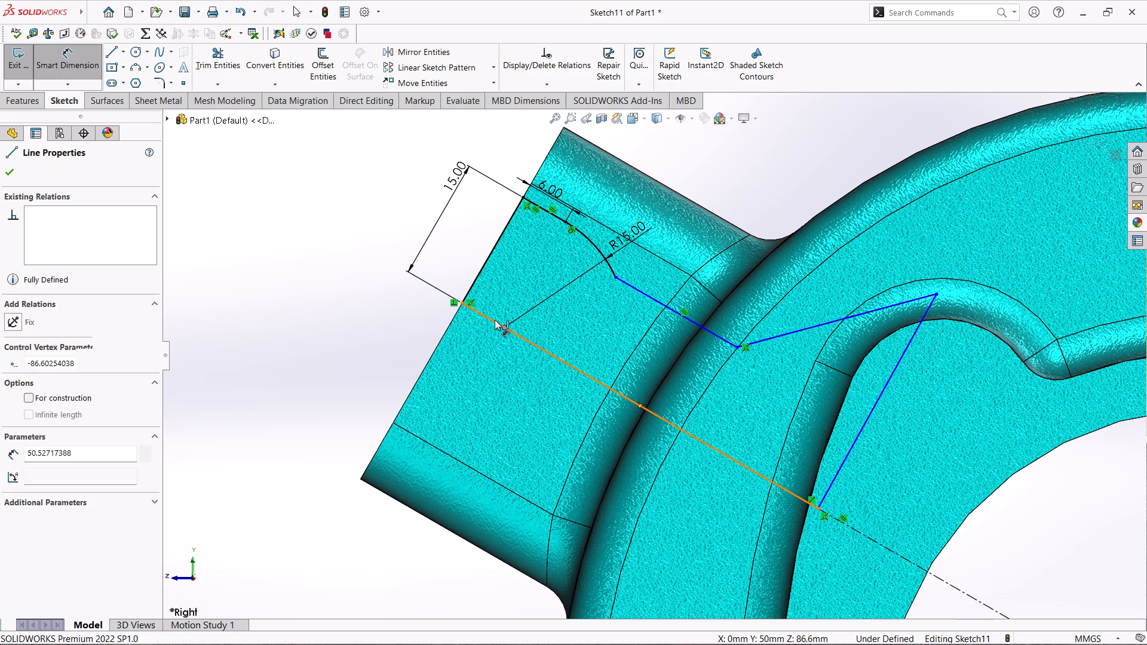
pyautogui.rightClick(307, 294)
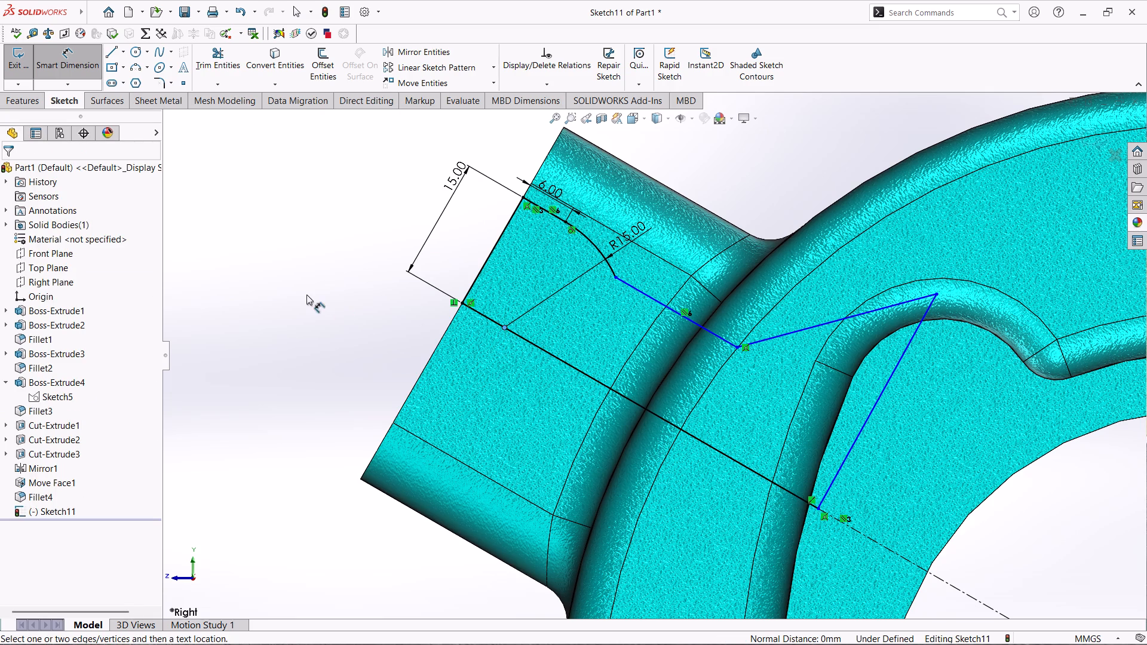
pyautogui.click(336, 331)
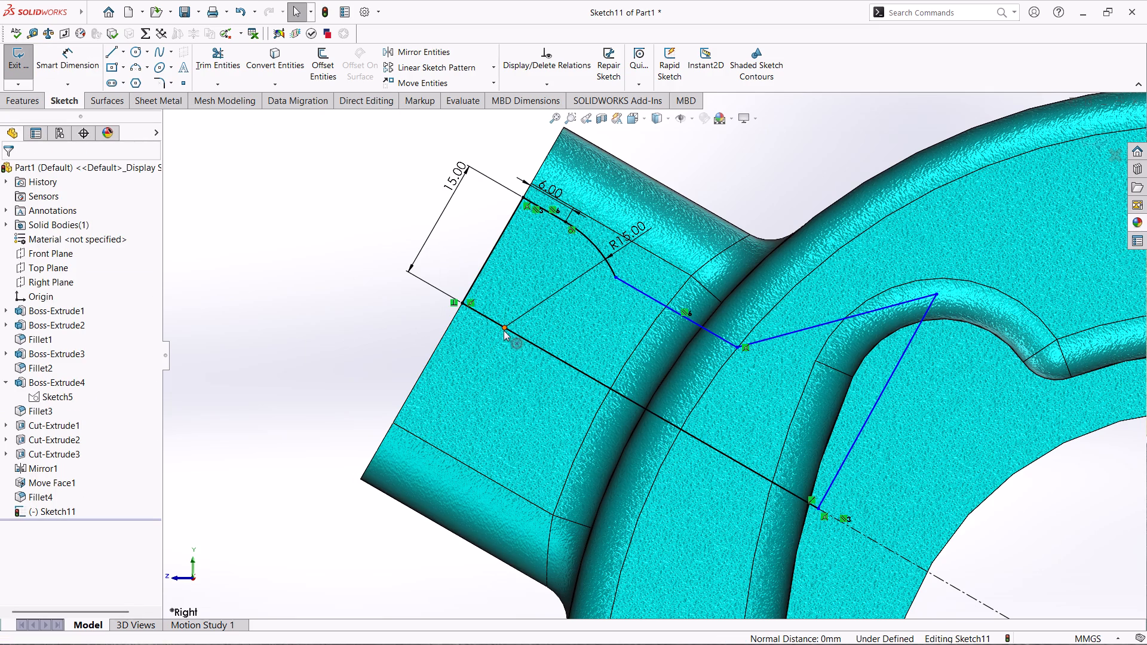
pyautogui.keyDown('ctrl'); pyautogui.click(503, 327); pyautogui.keyUp('ctrl')
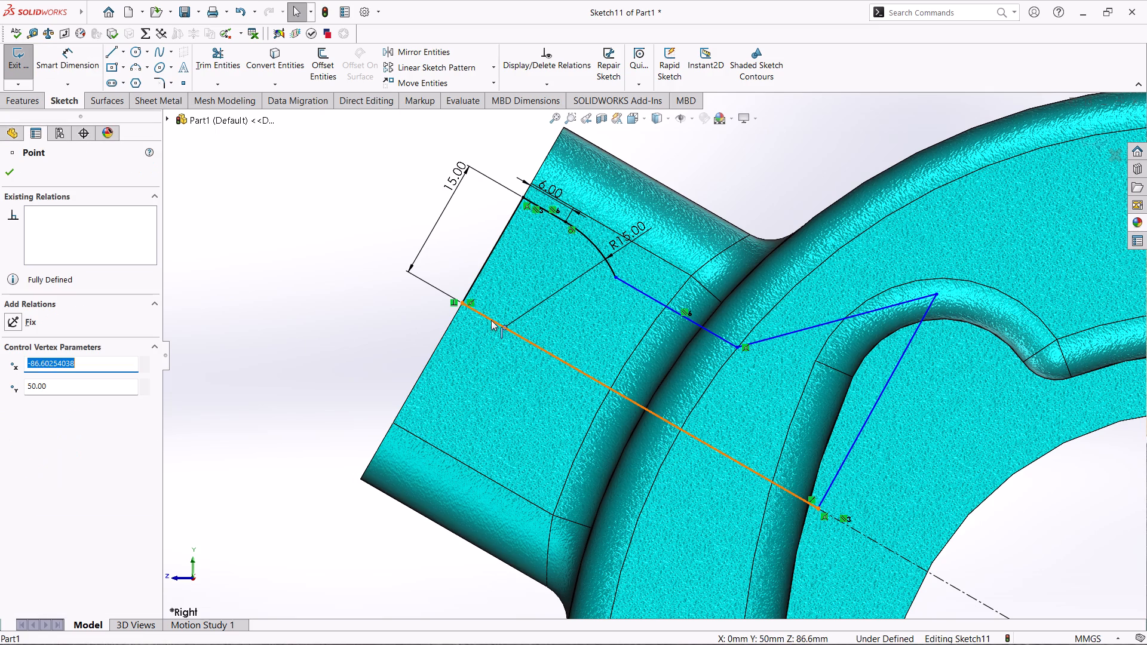
pyautogui.keyDown('ctrl'); pyautogui.click(491, 319); pyautogui.keyUp('ctrl')
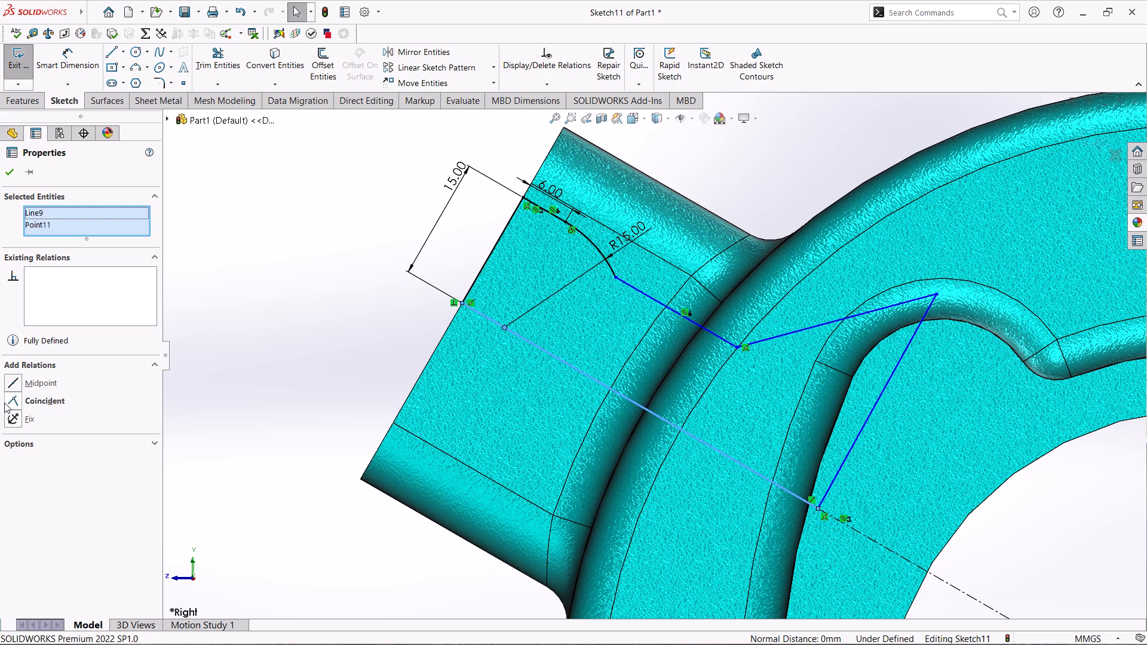
pyautogui.click(17, 397)
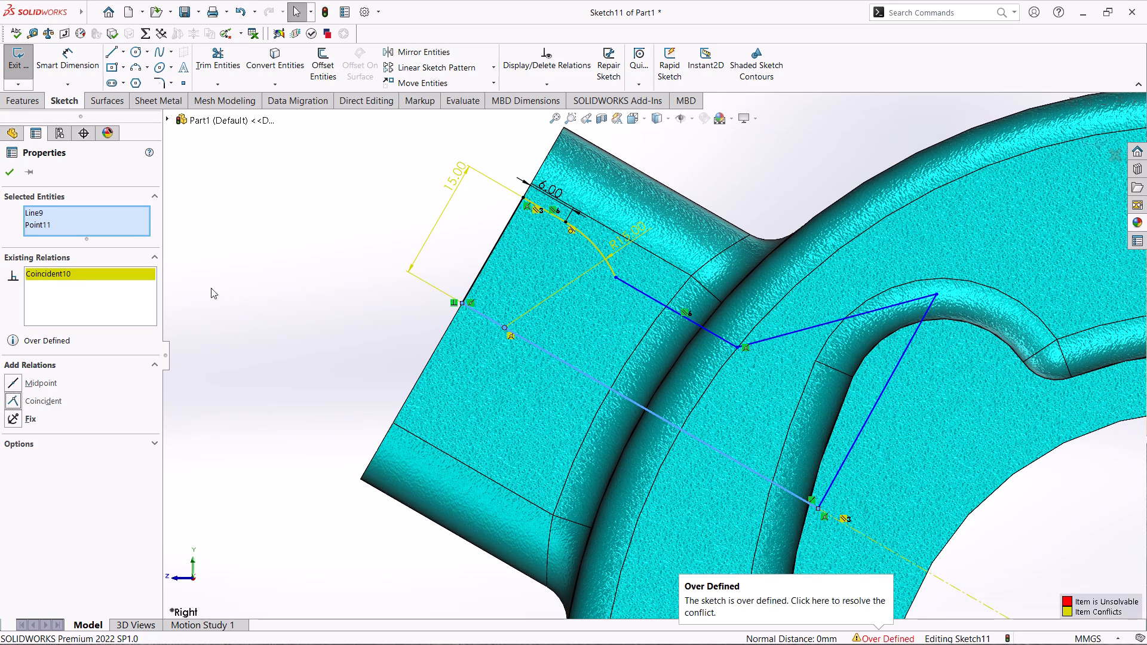
pyautogui.click(10, 175)
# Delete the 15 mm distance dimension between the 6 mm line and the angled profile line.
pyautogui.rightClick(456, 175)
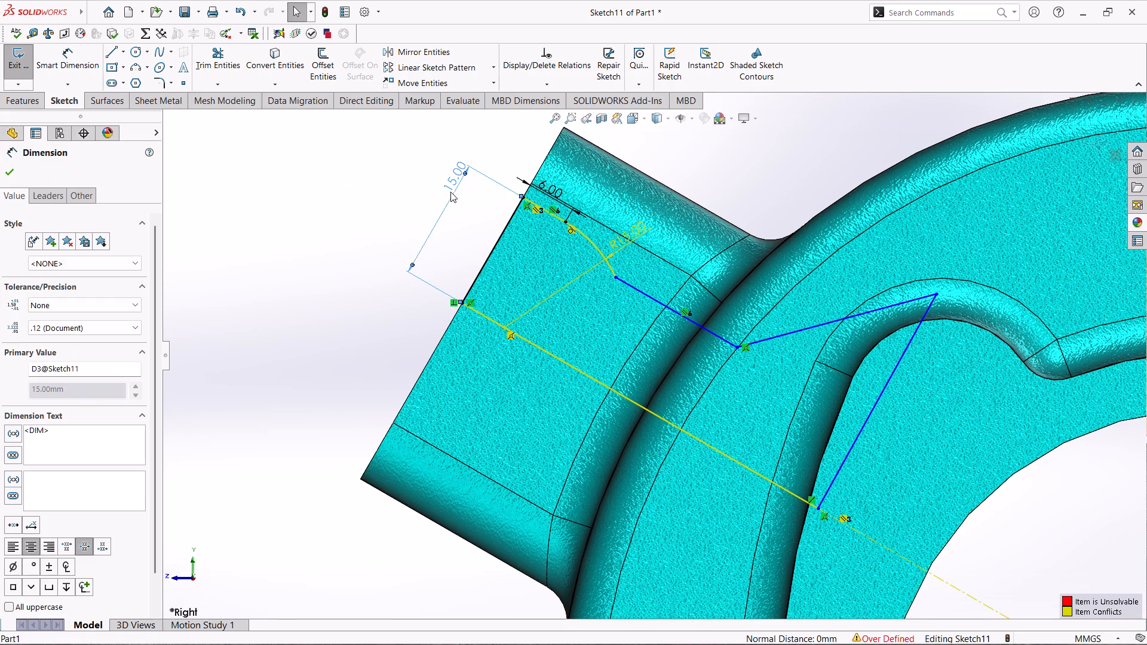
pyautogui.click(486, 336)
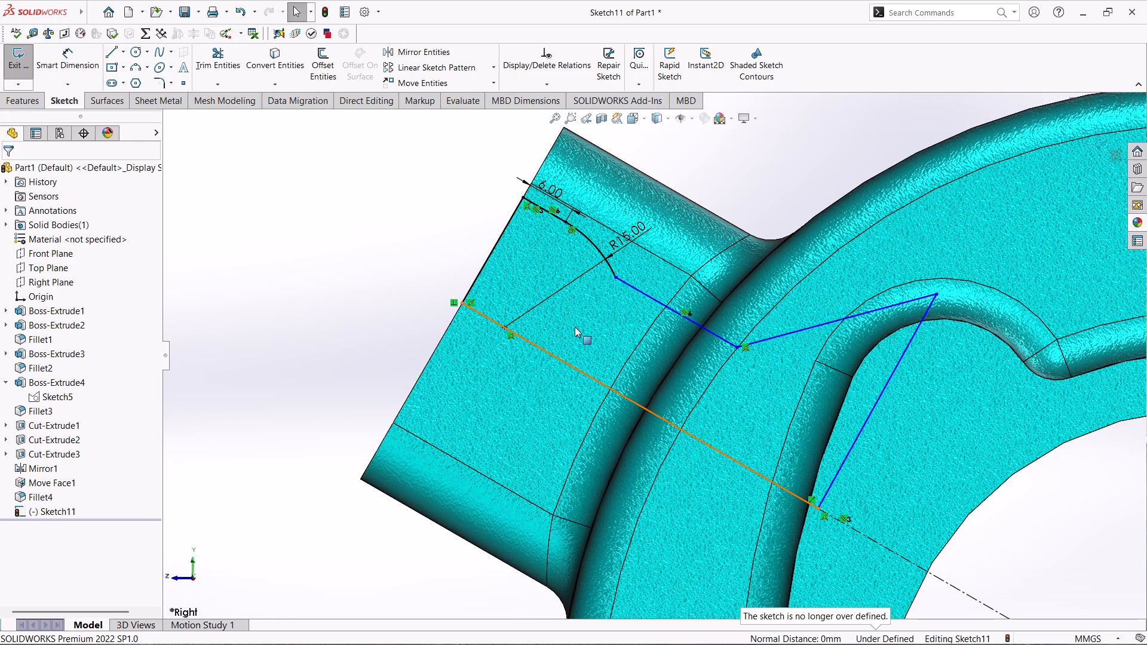
# Dimension the parallel line after the arc at 10 mm from the profile line along the angled centerline.
pyautogui.click(639, 290)
pyautogui.click(174, 224)
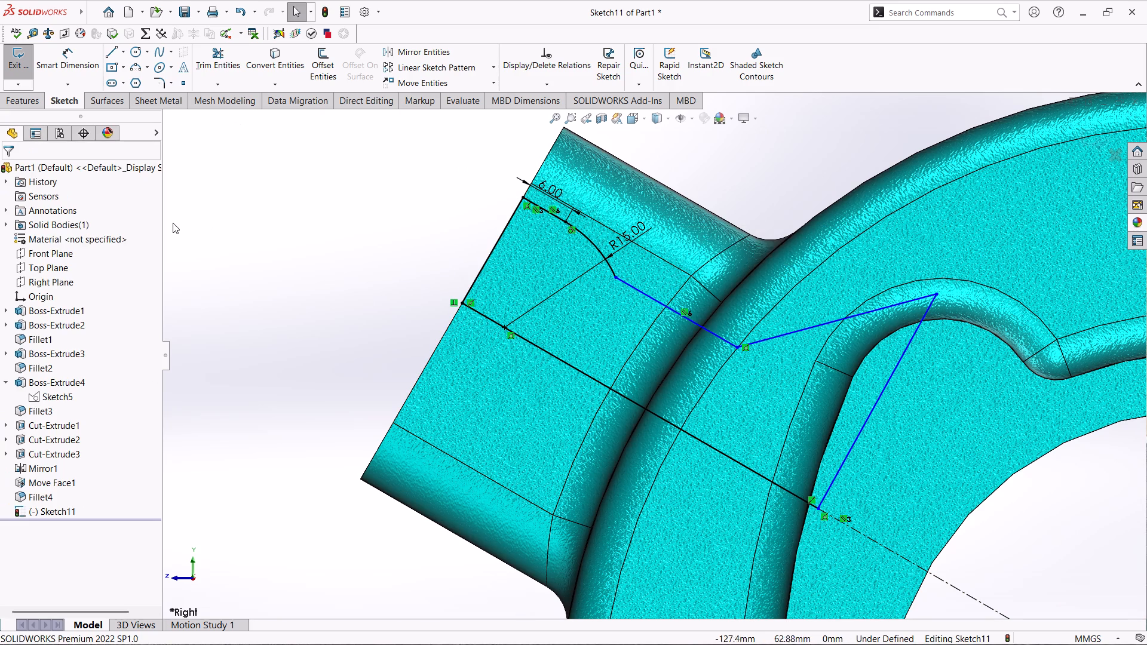
pyautogui.click(96, 64)
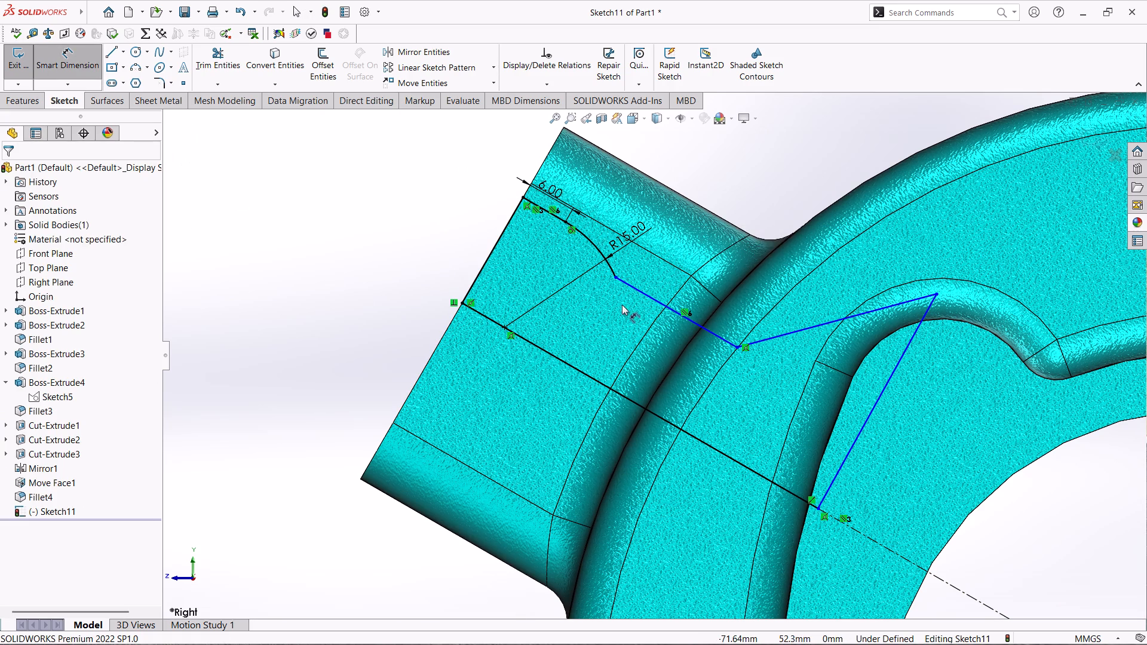
pyautogui.click(637, 291)
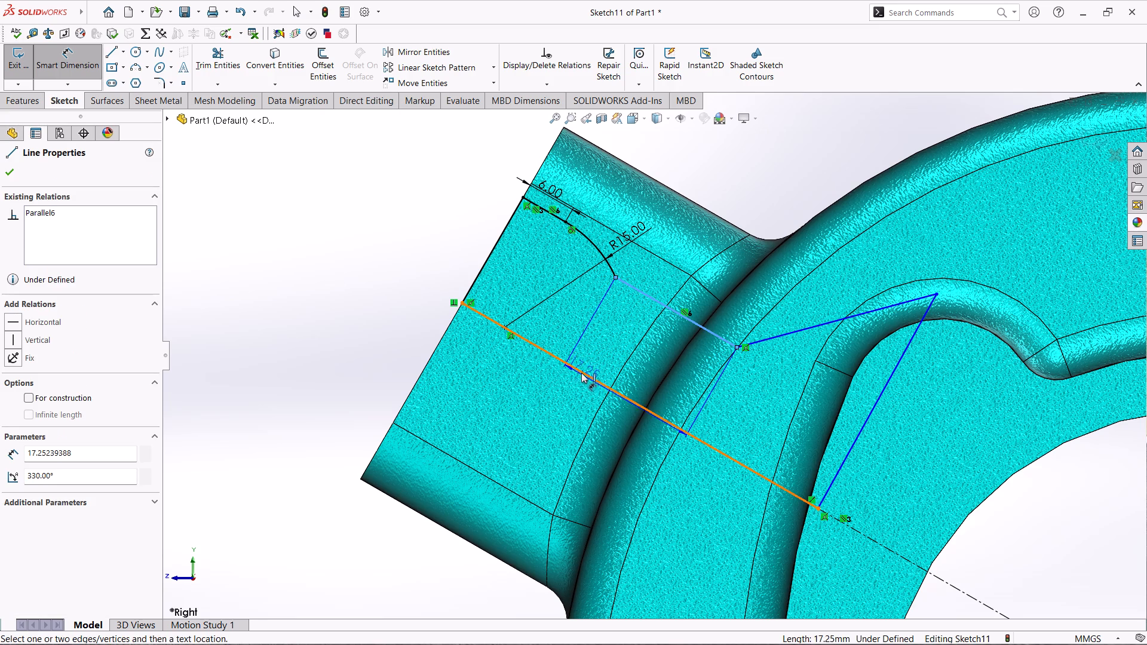
pyautogui.click(582, 372)
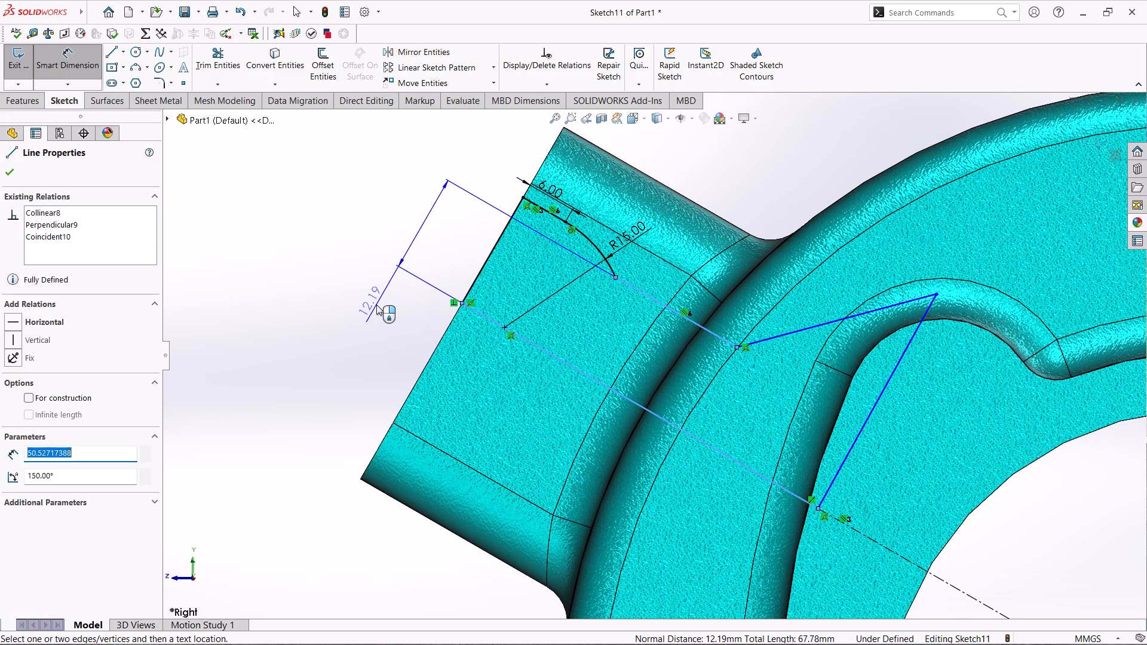
pyautogui.click(581, 355)
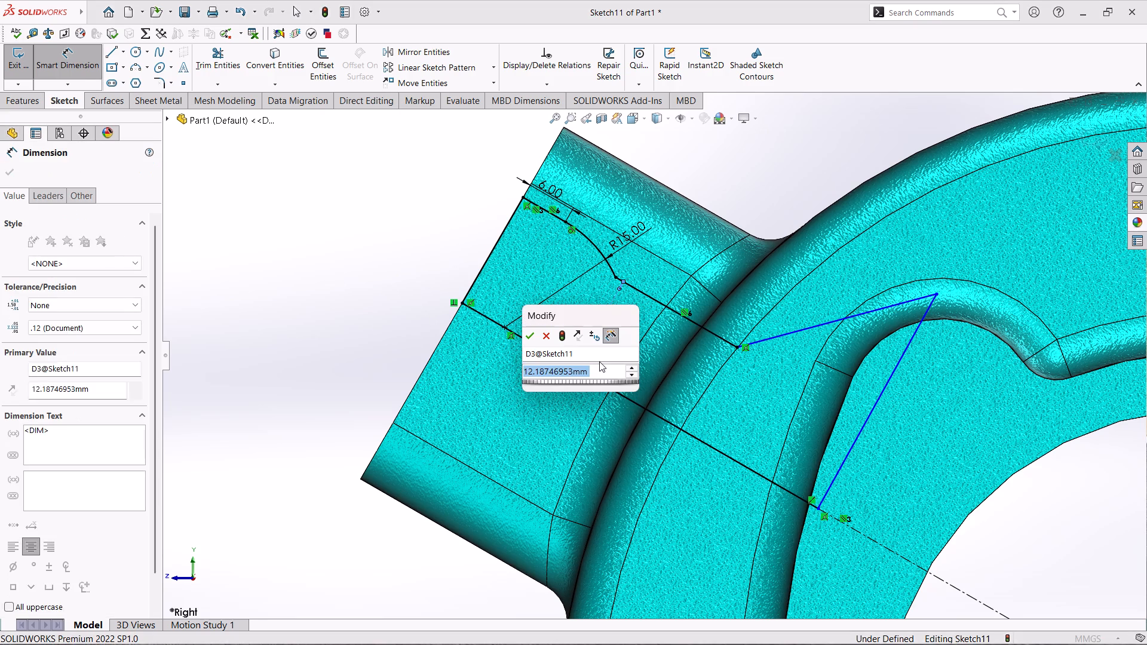
pyautogui.write('10')
pyautogui.press('Return')
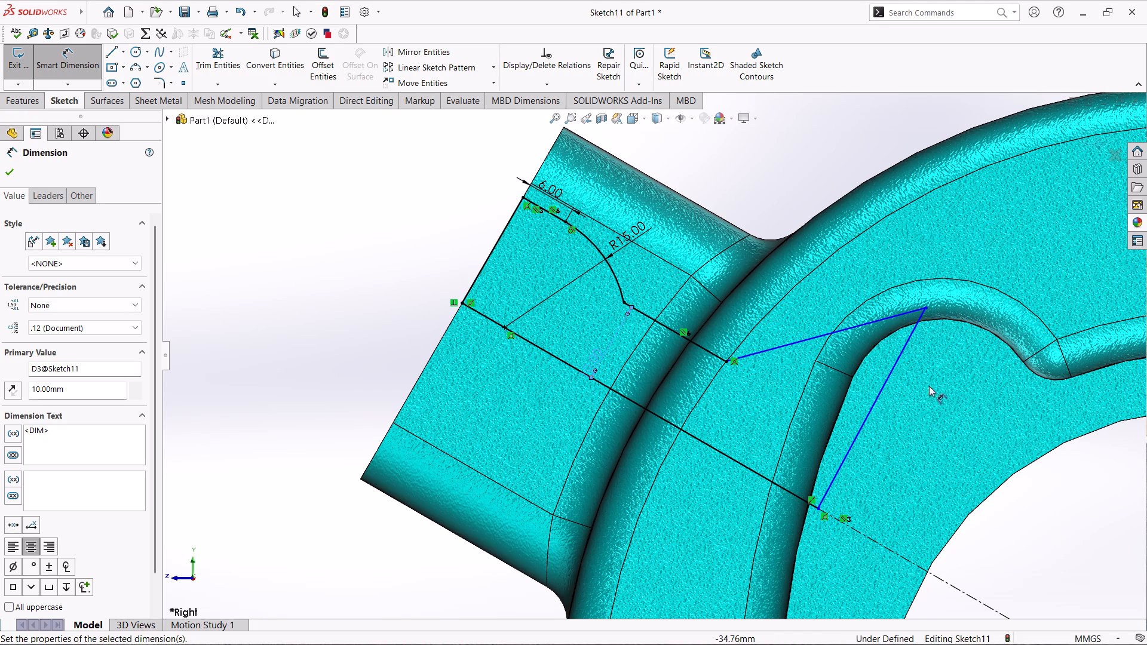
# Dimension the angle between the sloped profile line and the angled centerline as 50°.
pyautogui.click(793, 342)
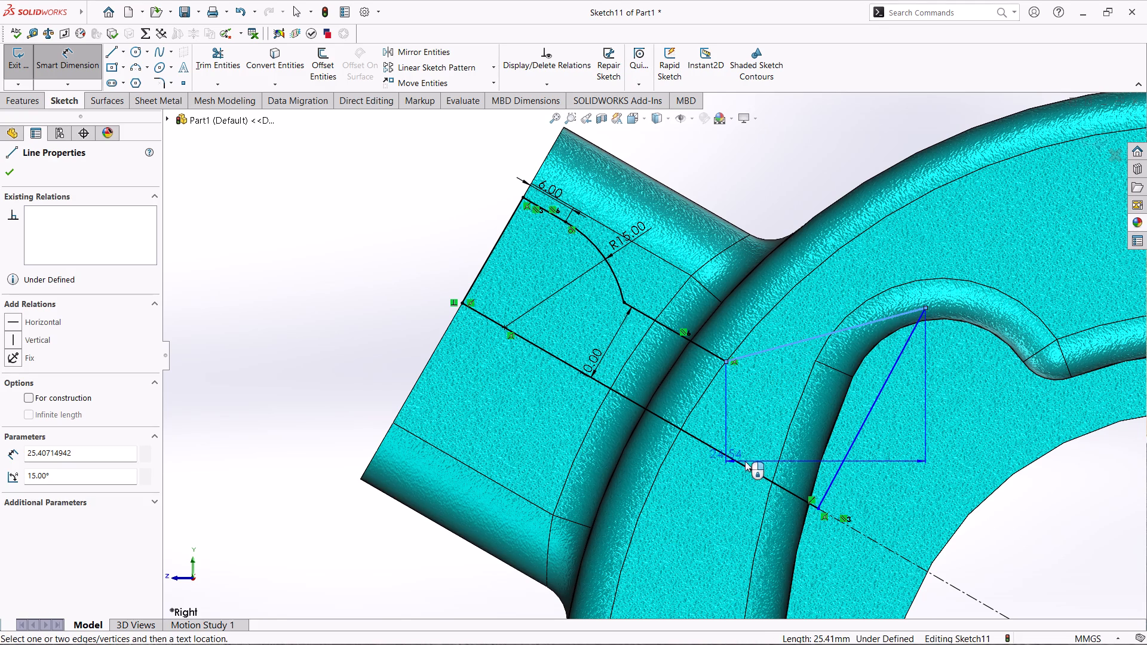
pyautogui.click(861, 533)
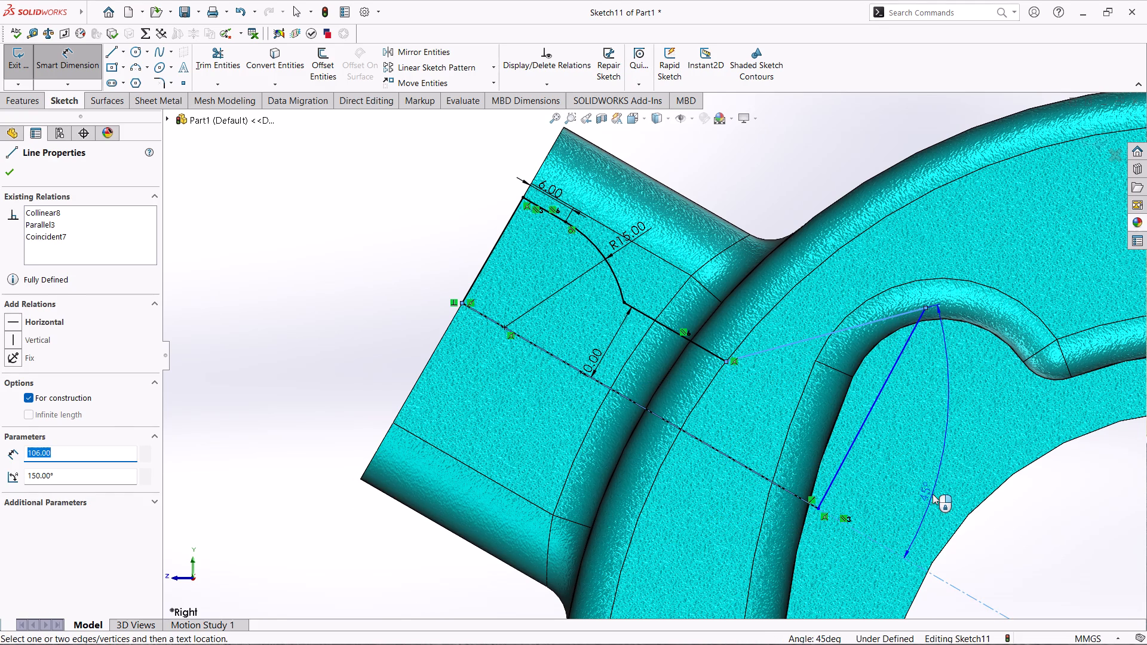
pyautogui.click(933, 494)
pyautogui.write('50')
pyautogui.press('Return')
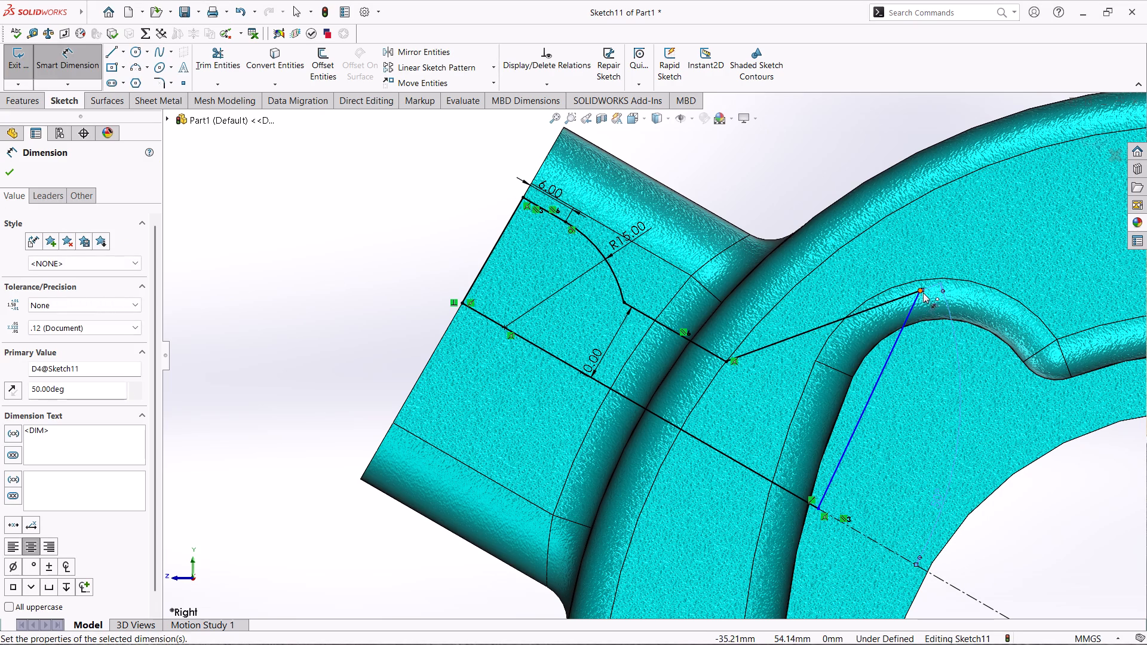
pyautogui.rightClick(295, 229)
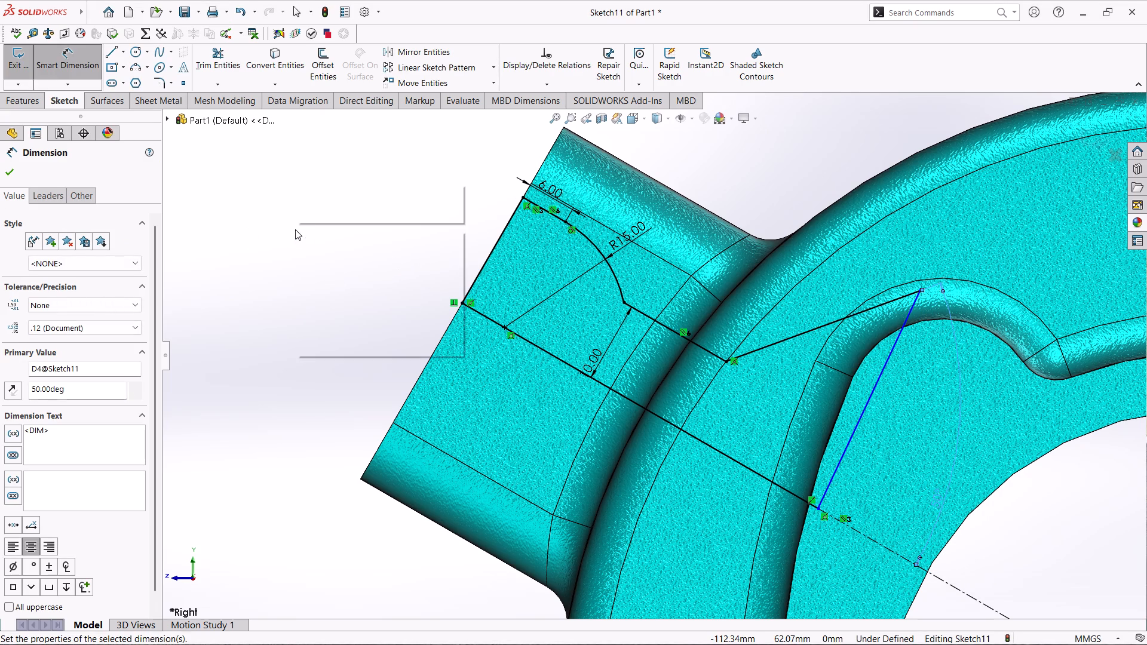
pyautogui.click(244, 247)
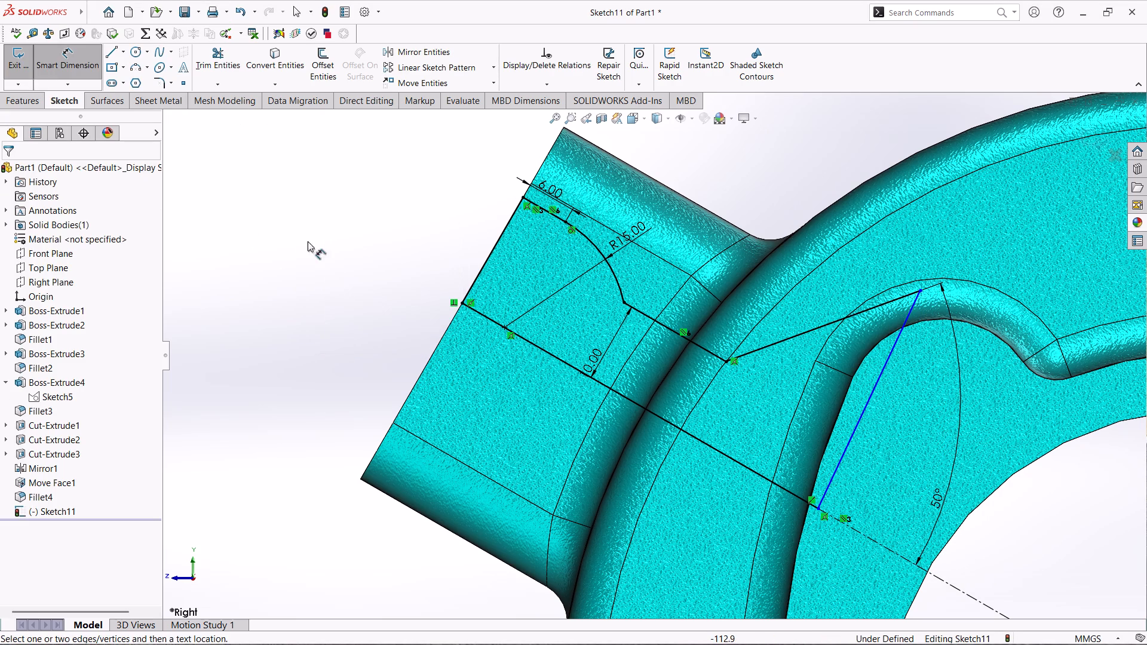
# Add a driven dimension from the boss's end-face line to the inner endpoint of the line after the arc.
pyautogui.click(726, 363)
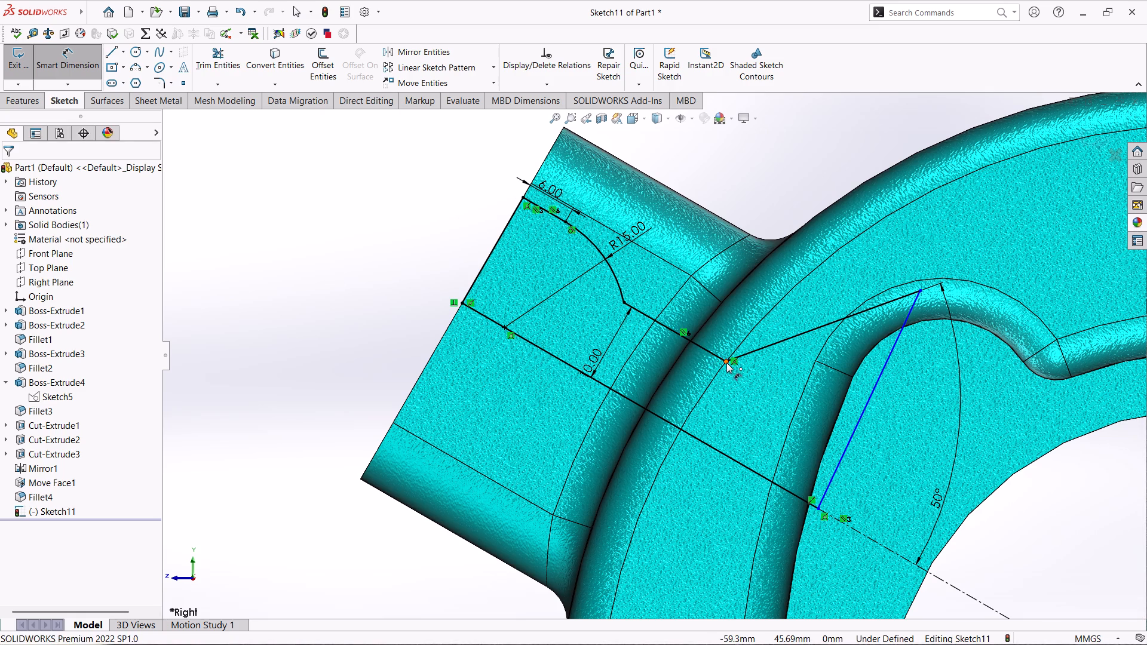
pyautogui.click(490, 255)
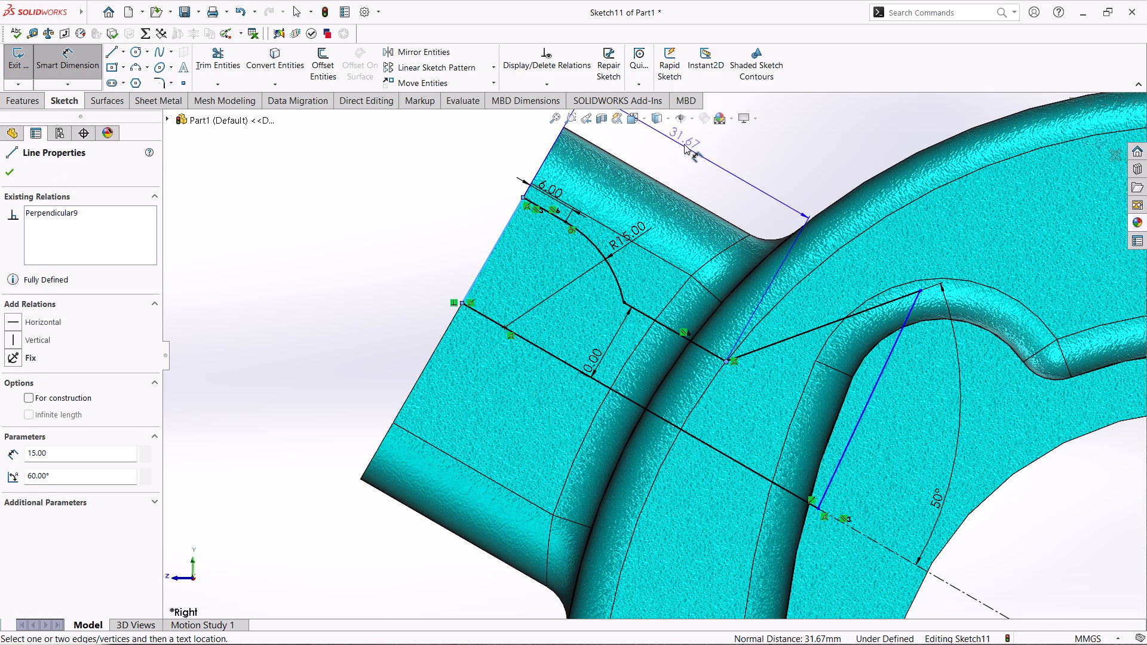
pyautogui.click(685, 151)
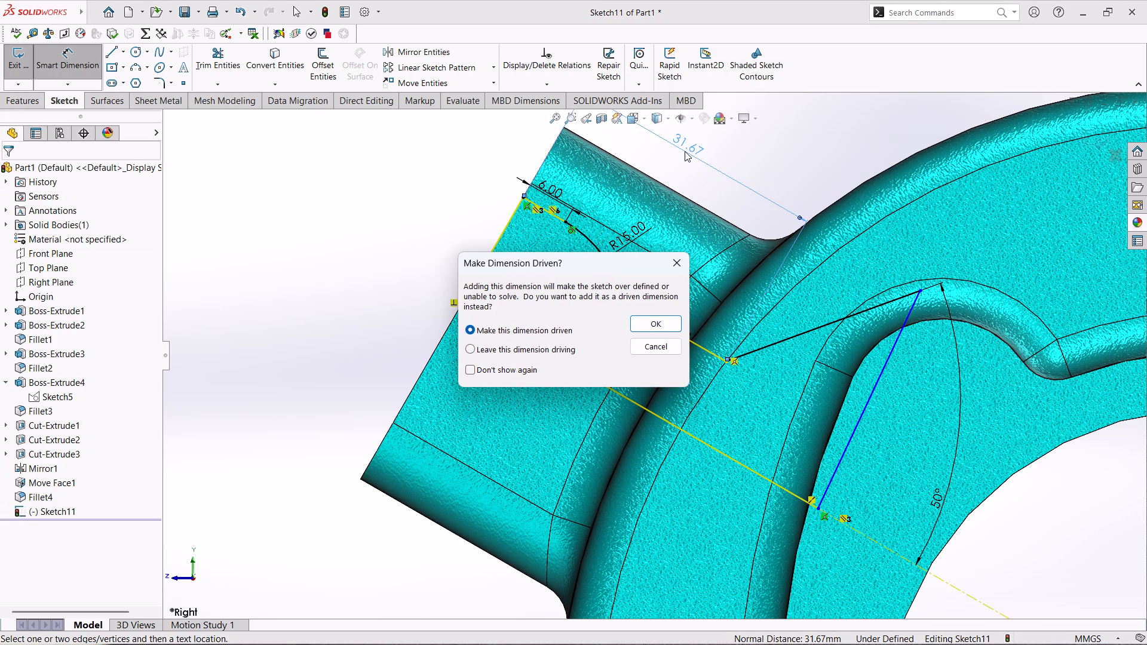
pyautogui.click(683, 324)
pyautogui.click(676, 325)
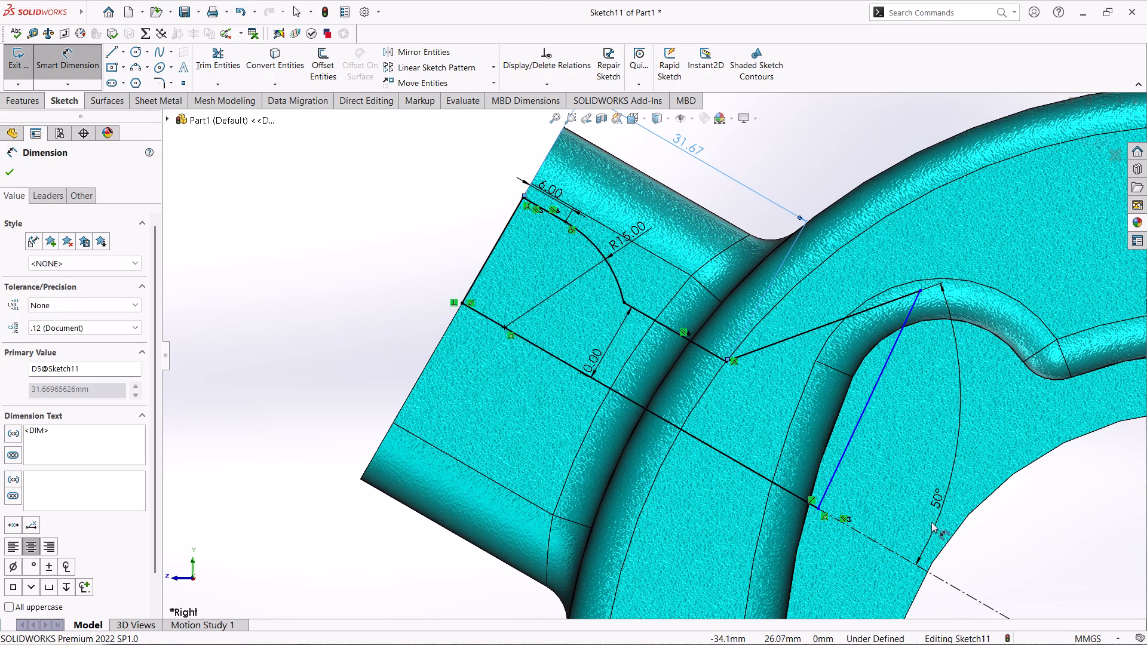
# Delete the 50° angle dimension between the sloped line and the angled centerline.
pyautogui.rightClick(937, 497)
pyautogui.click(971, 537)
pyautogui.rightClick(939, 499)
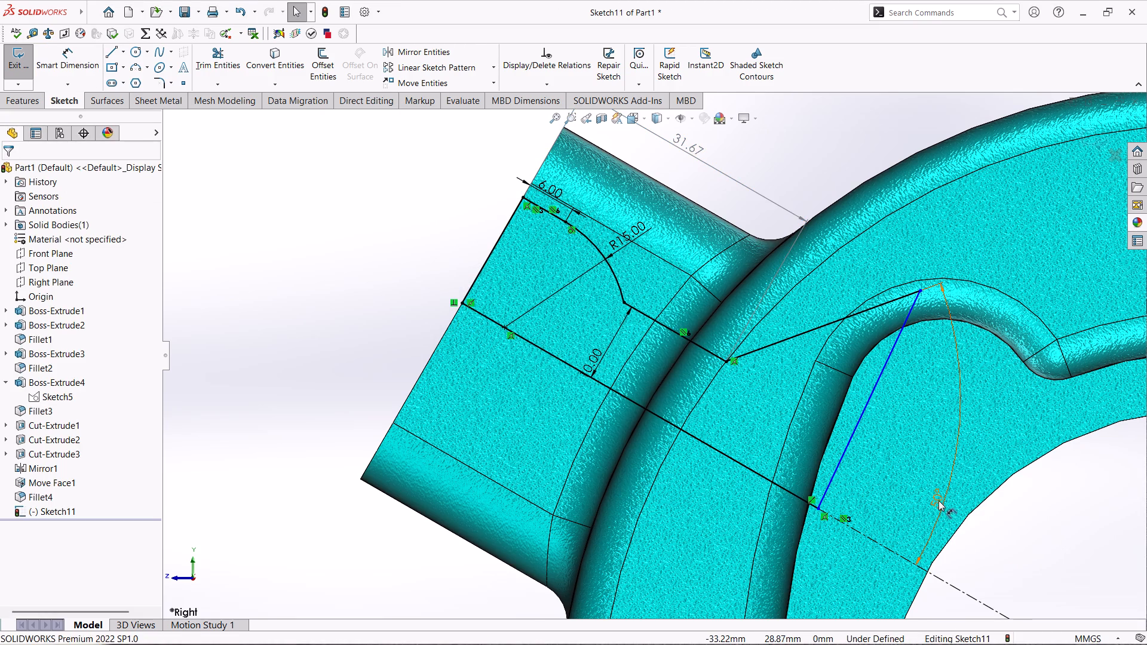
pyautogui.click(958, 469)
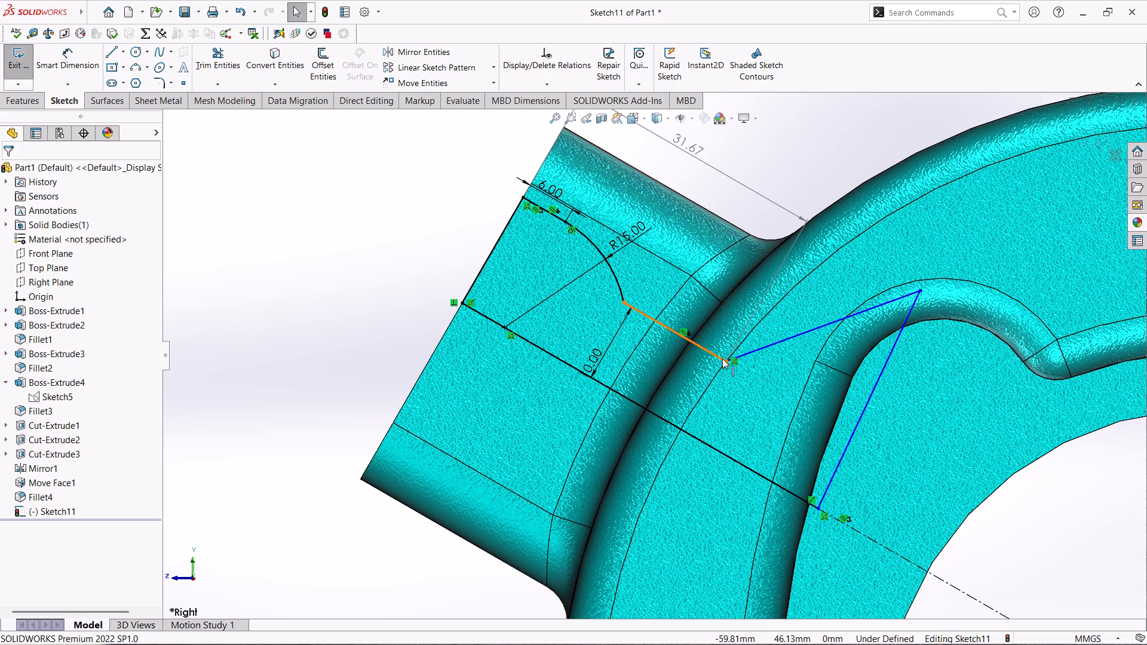
# Delete the 10 mm dimension between the profile line after the arc and the profile line along the angled centerline.
pyautogui.doubleClick(688, 143)
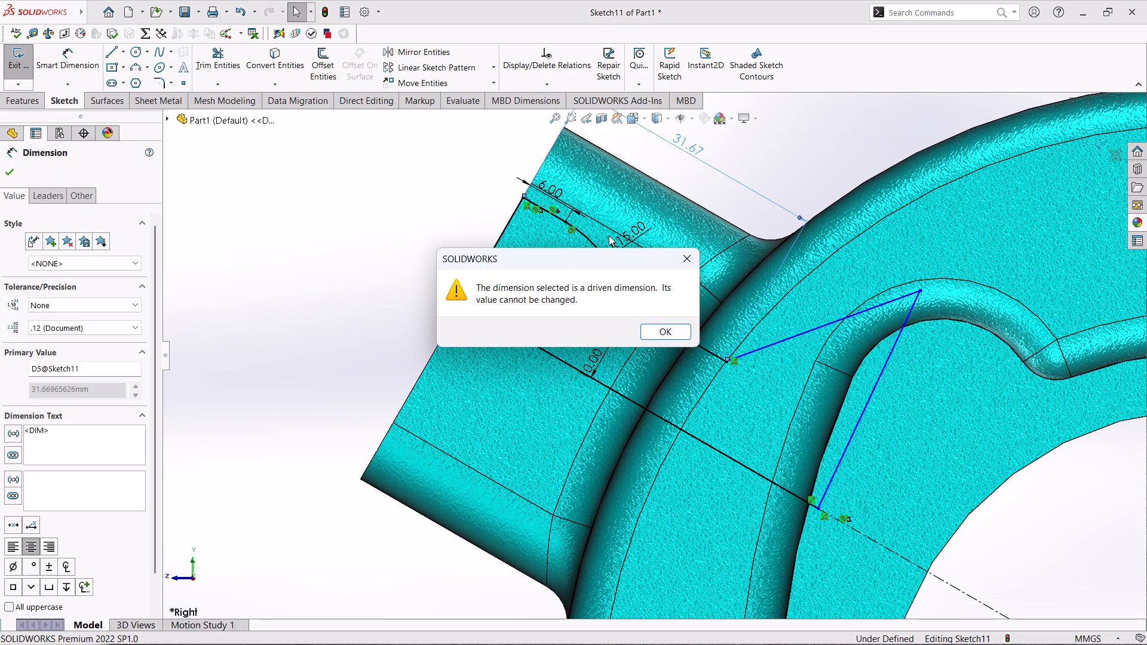
pyautogui.click(667, 334)
pyautogui.click(596, 348)
pyautogui.rightClick(596, 348)
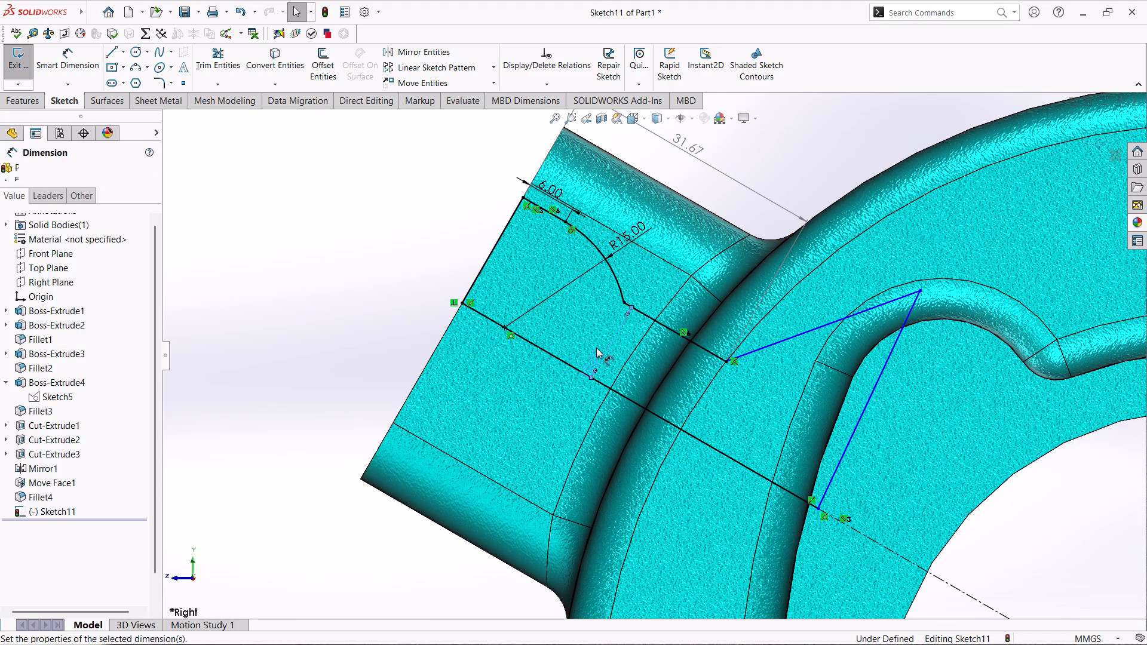
pyautogui.click(618, 465)
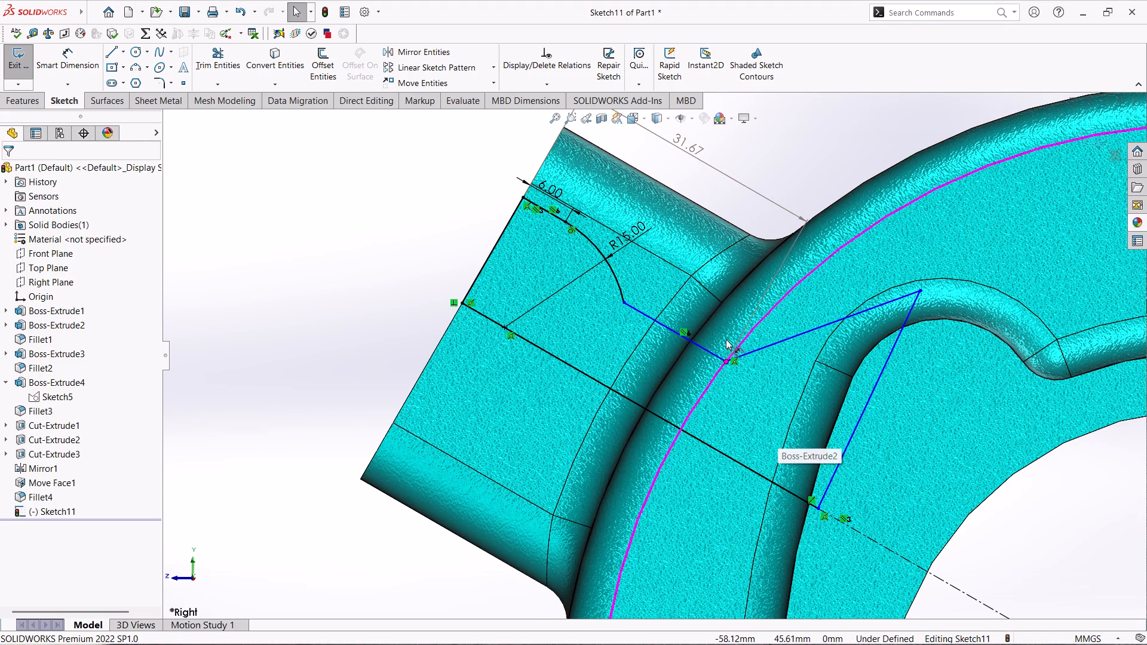
# Delete the driven dimension from the boss's end-face line to the inner endpoint of the line after the arc.
pyautogui.doubleClick(683, 149)
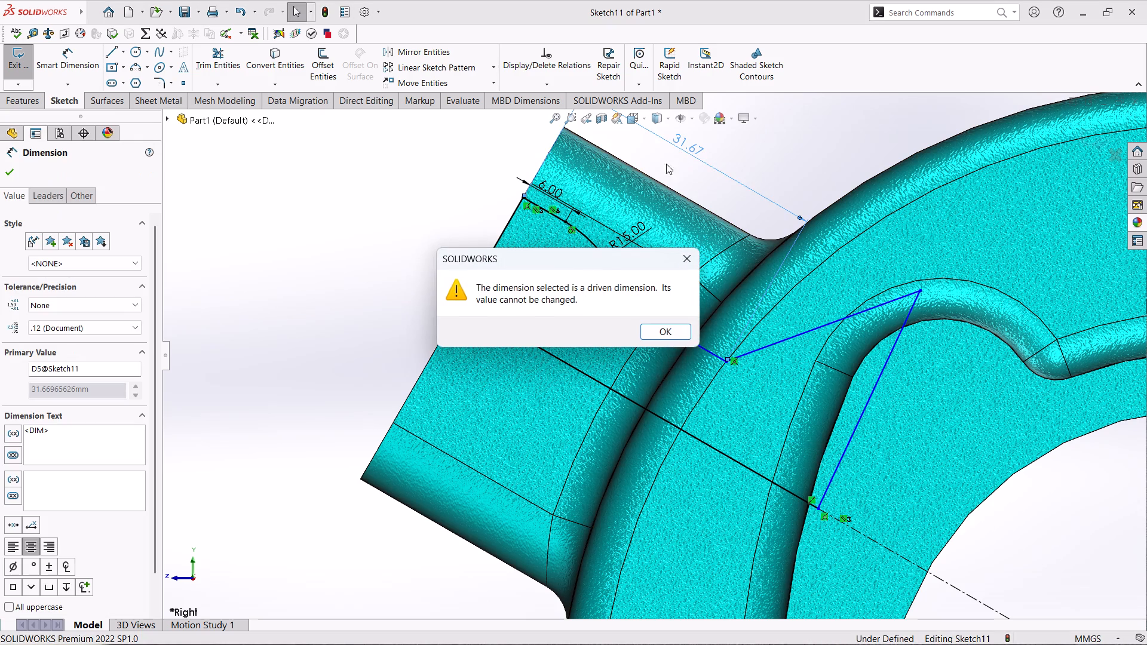
pyautogui.click(667, 337)
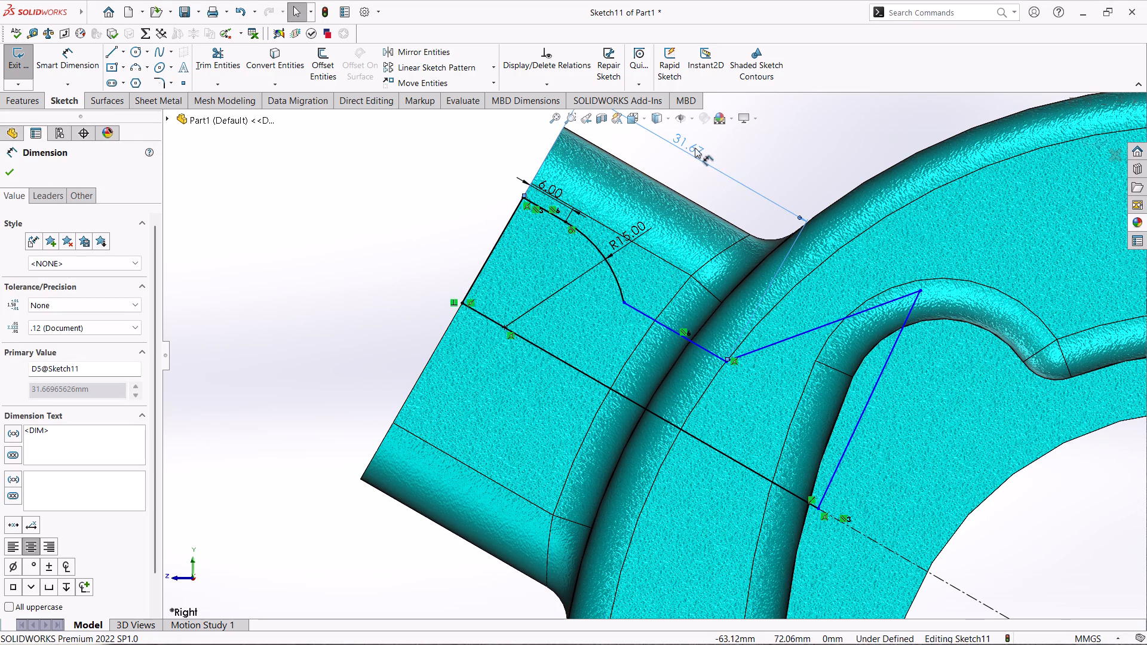
pyautogui.rightClick(693, 146)
pyautogui.click(749, 306)
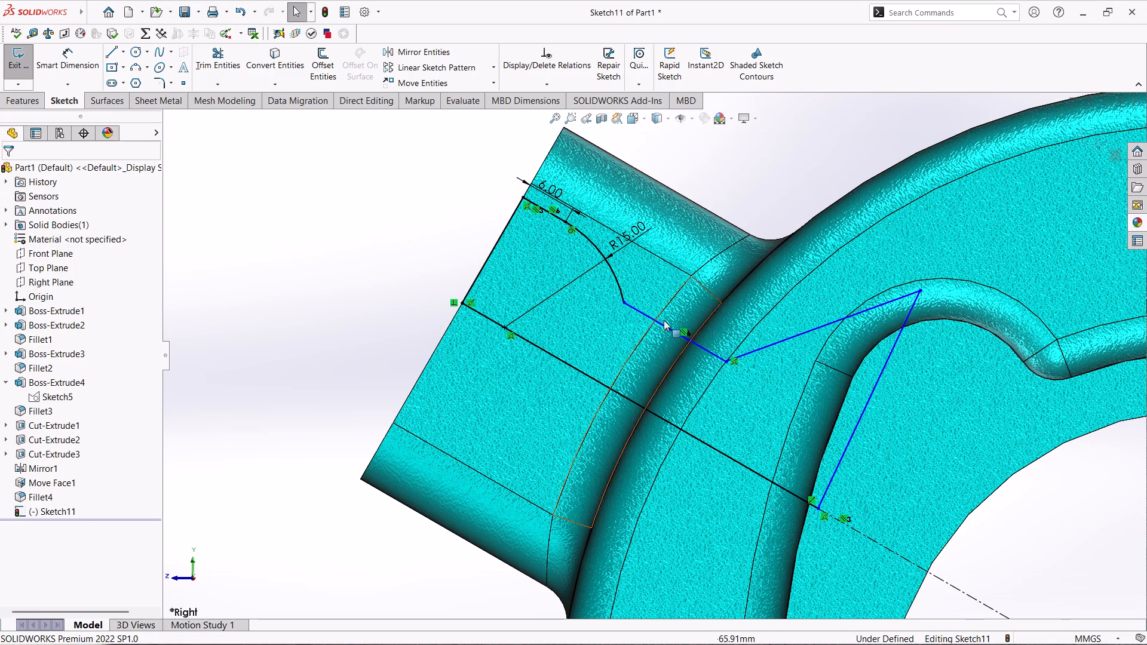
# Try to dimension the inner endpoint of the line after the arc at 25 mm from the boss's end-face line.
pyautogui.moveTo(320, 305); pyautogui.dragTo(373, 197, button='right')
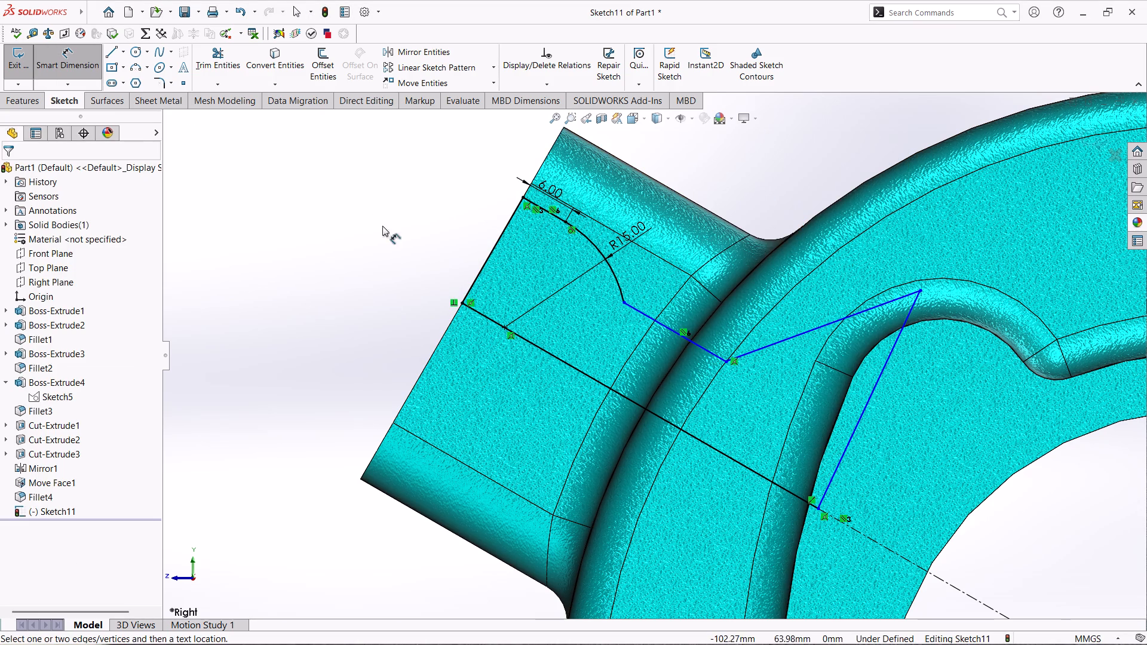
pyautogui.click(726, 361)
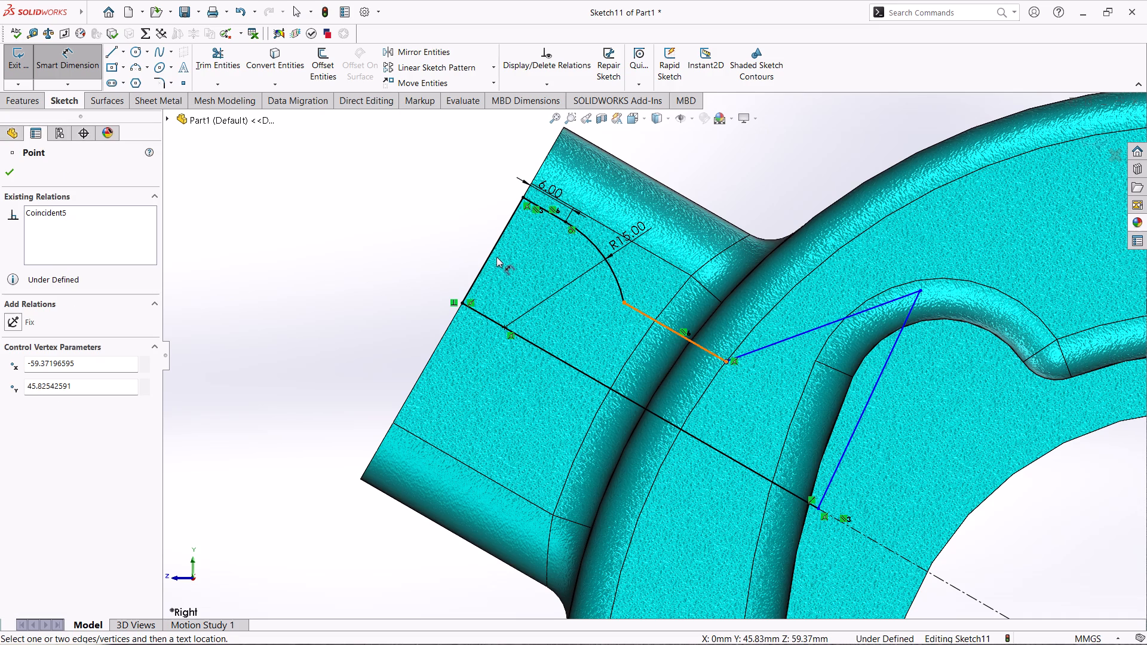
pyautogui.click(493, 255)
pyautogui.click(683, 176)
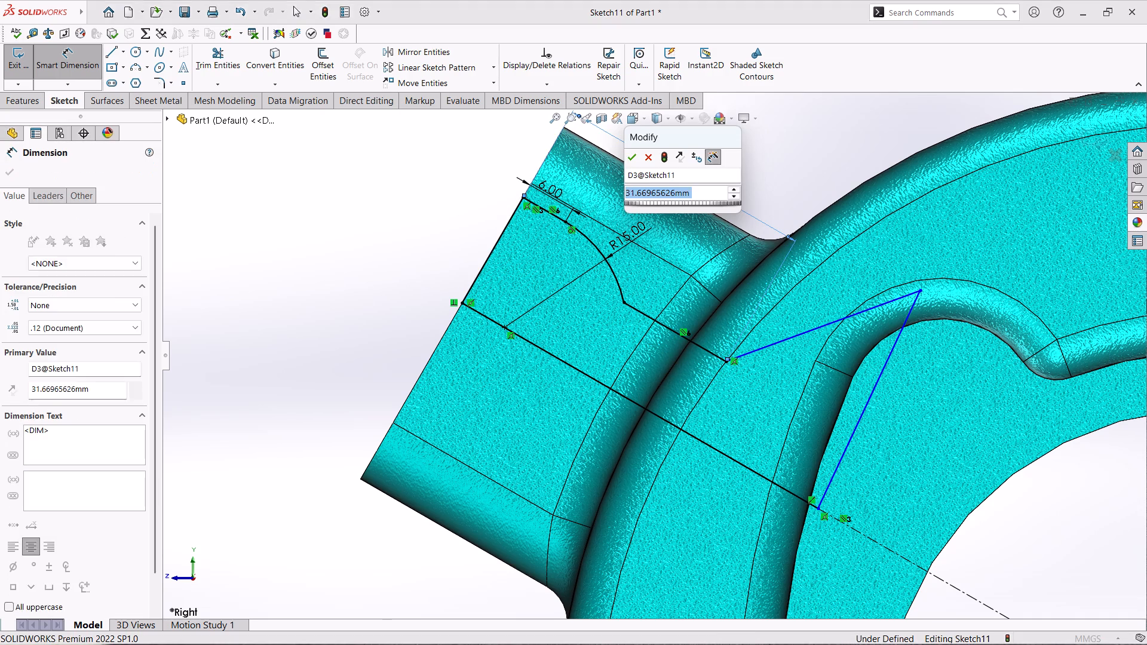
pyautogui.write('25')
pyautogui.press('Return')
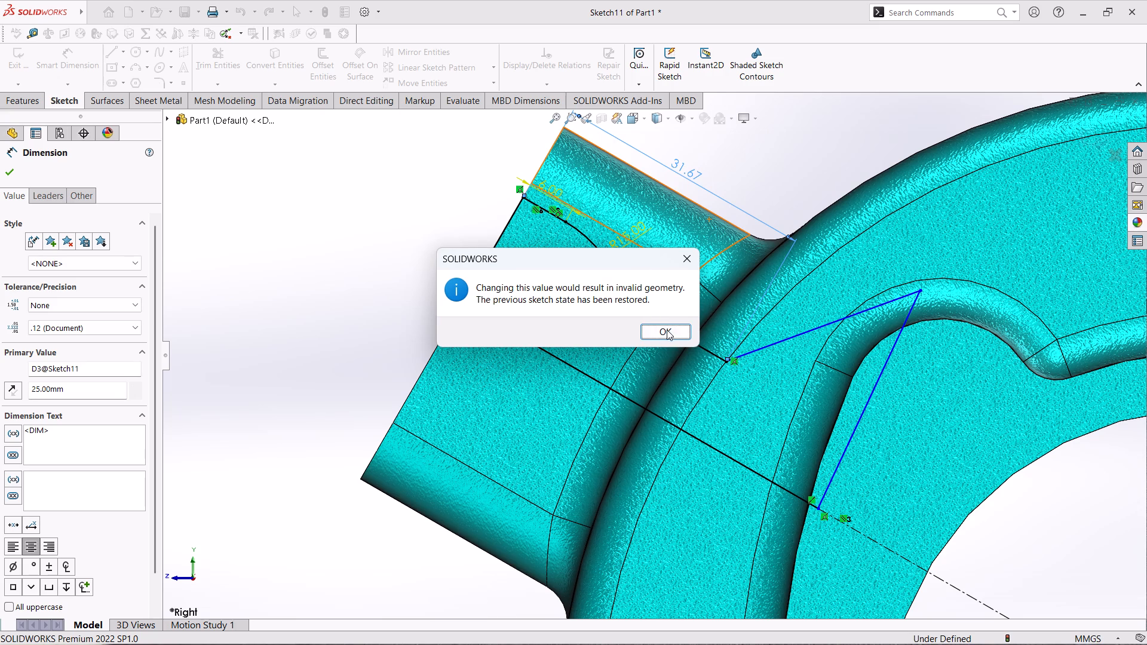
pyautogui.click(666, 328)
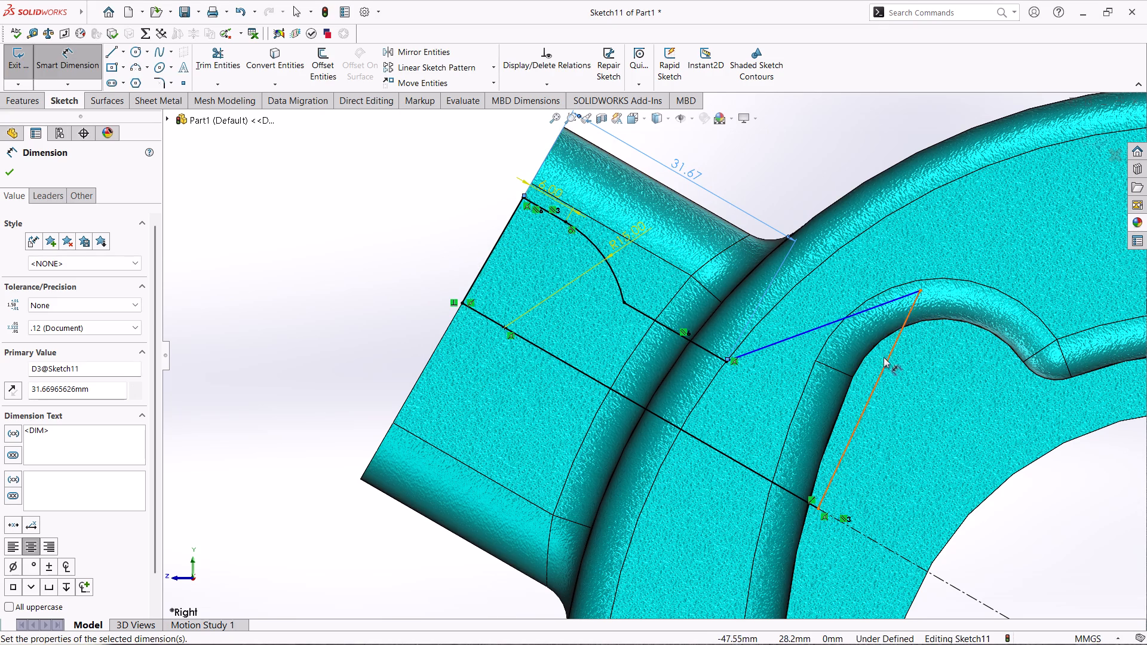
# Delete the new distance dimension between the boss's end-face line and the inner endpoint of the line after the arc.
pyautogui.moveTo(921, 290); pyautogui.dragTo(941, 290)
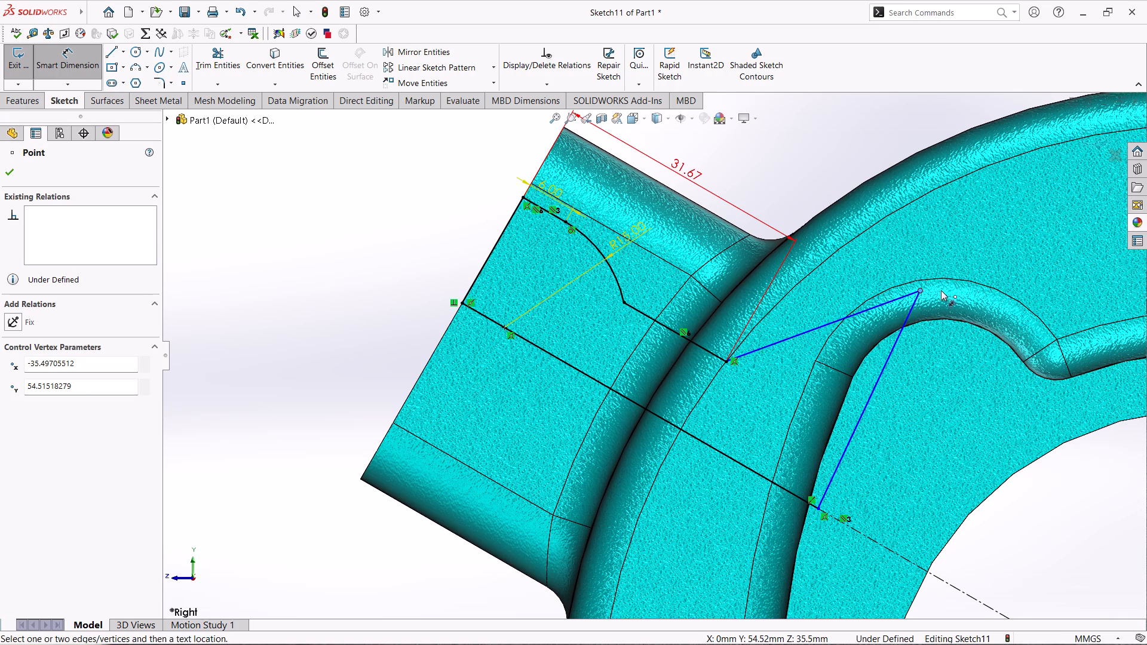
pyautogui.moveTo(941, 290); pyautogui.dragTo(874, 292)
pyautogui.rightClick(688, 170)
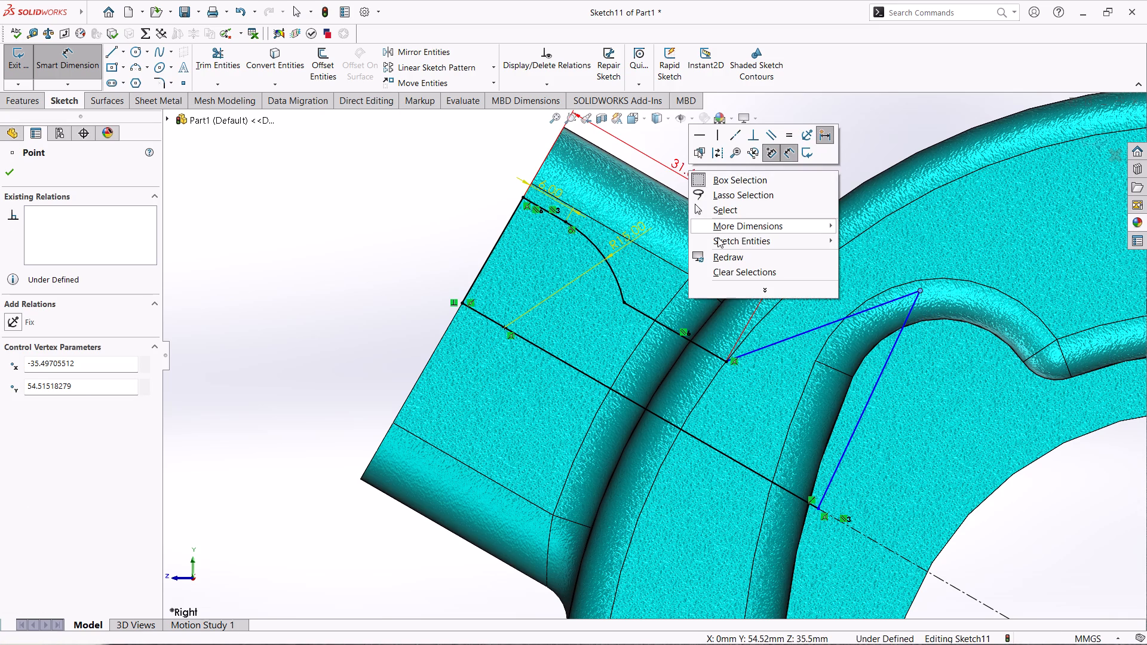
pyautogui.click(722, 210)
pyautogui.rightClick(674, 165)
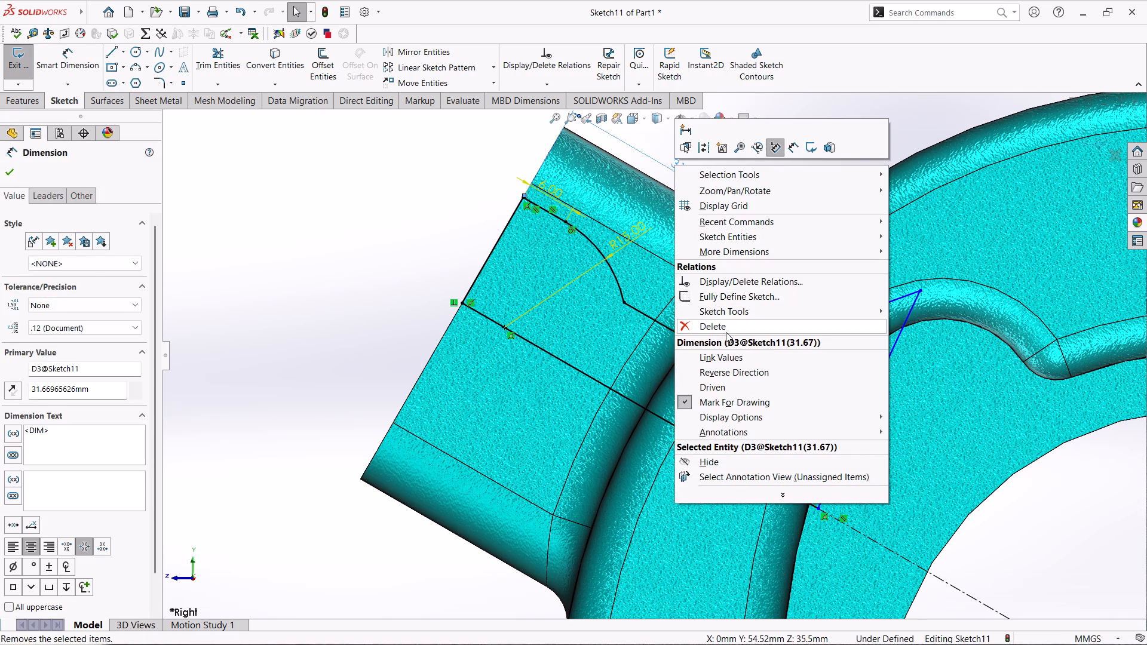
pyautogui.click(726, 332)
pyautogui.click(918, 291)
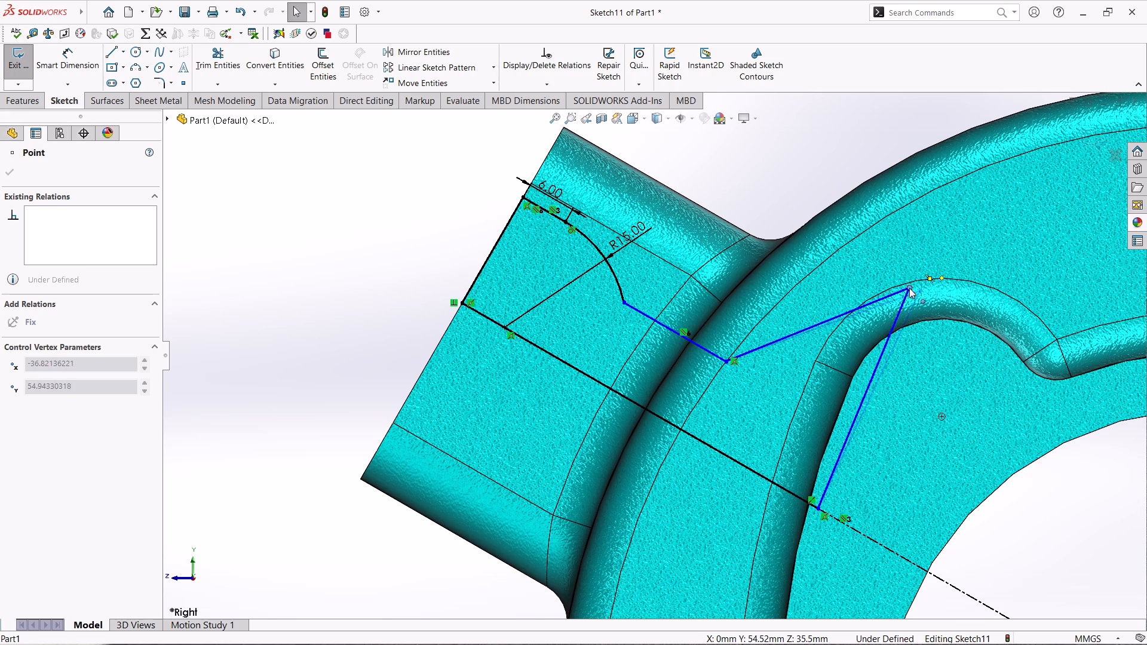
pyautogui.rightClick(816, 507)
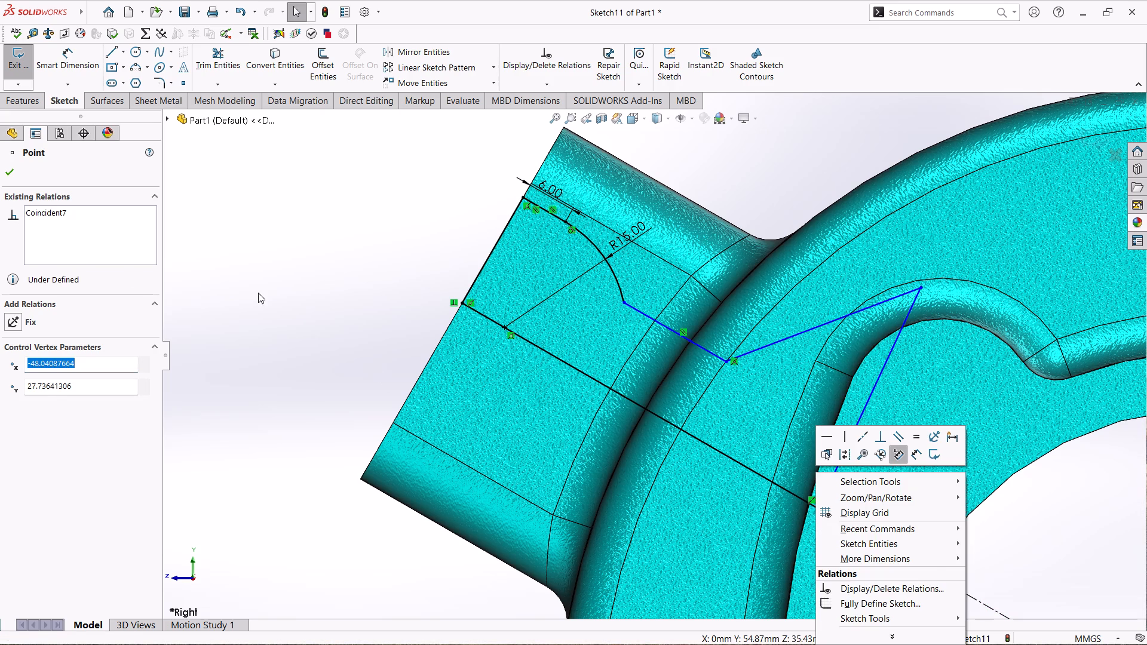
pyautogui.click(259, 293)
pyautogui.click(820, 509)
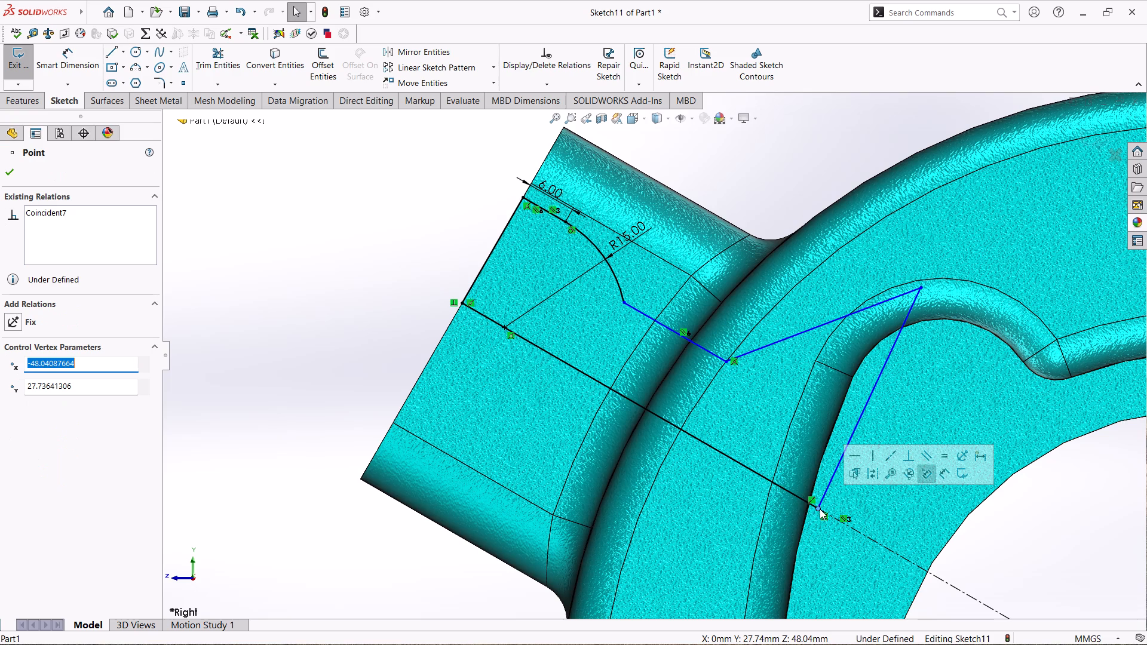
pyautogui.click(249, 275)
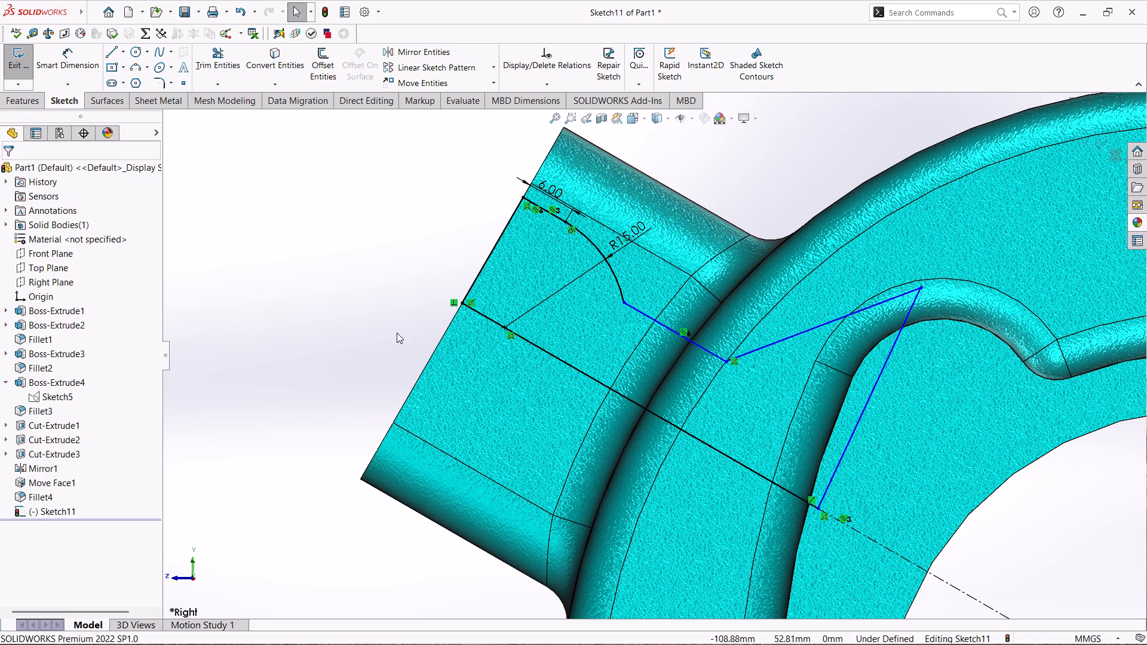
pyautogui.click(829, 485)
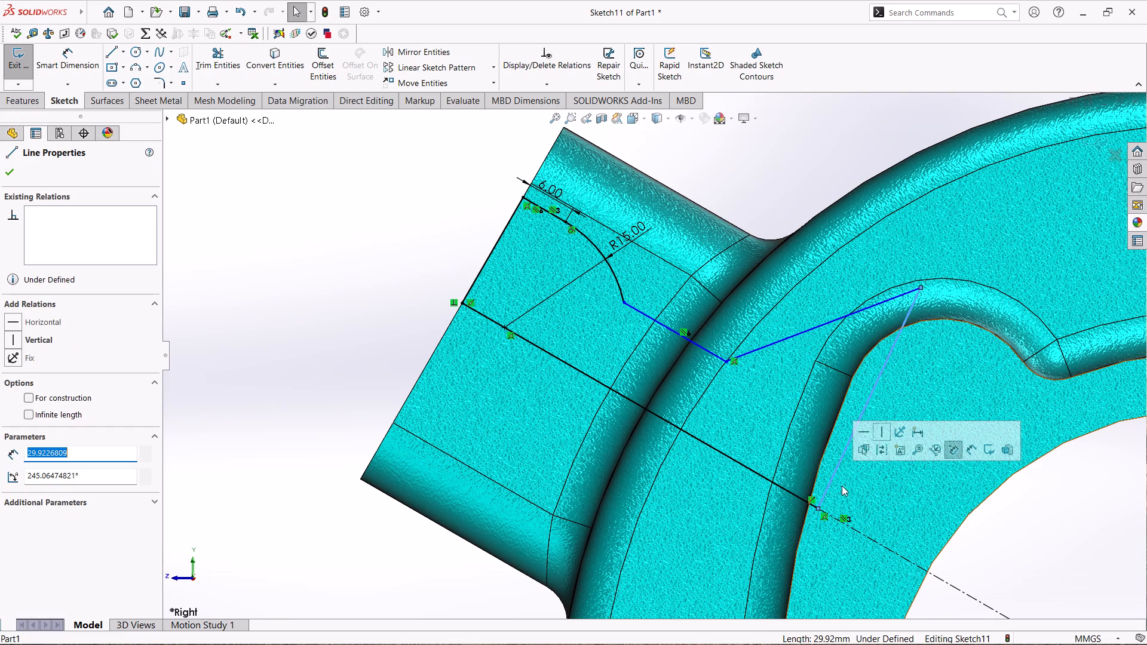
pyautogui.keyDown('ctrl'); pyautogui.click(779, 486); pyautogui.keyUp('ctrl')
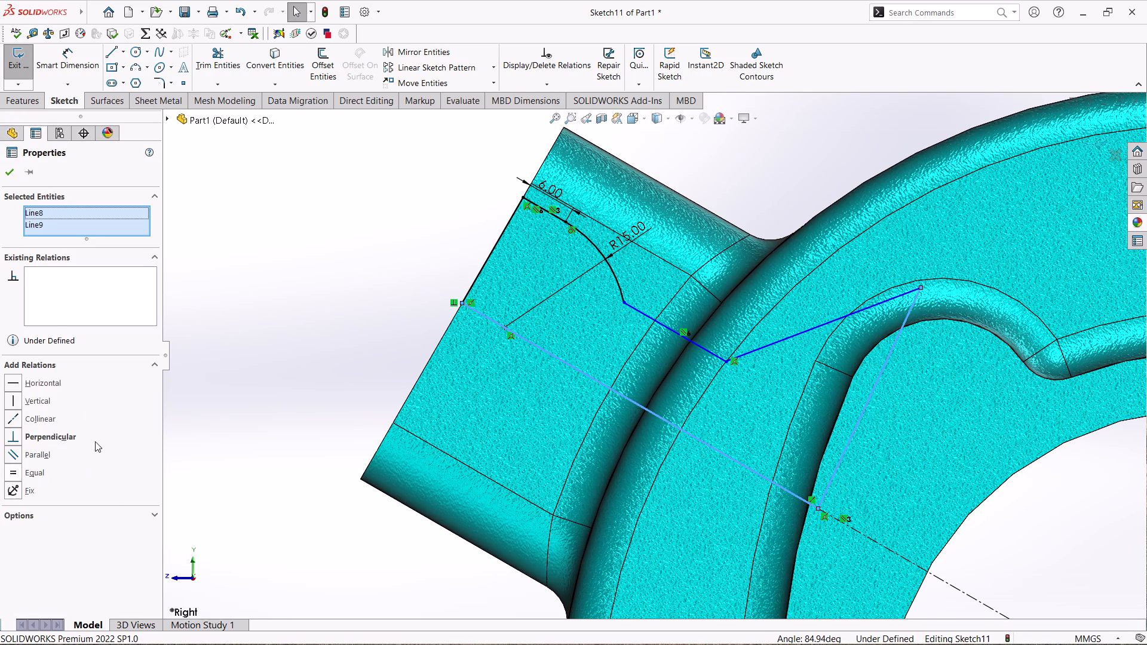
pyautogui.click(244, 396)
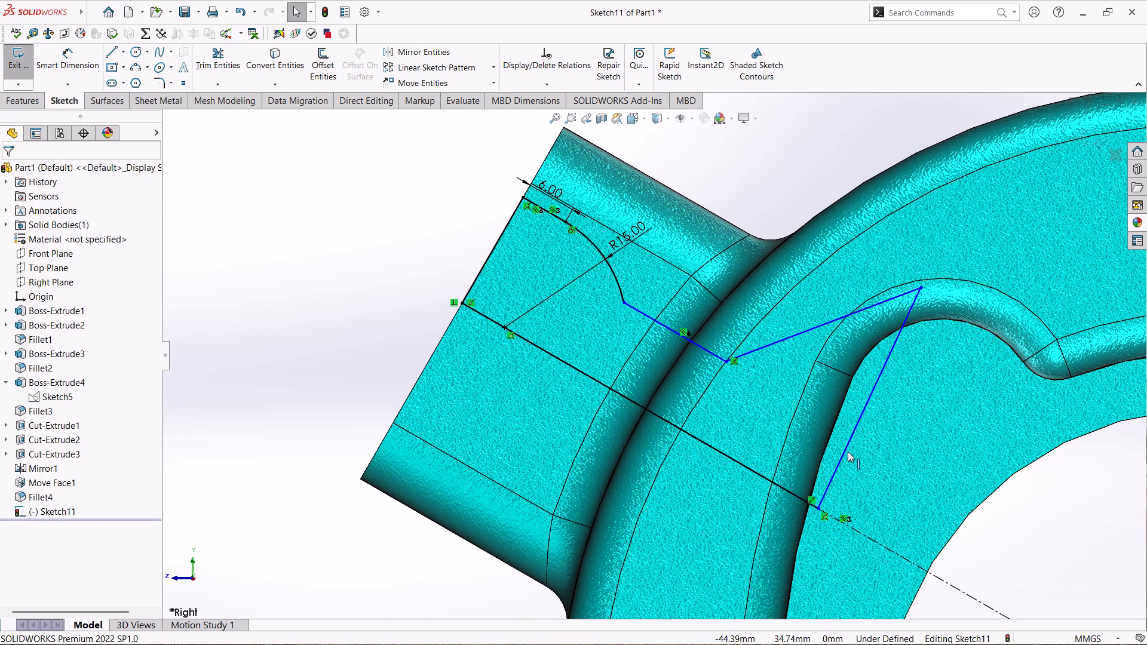
# Make the profile's inner closing line perpendicular to the angled centerline.
pyautogui.click(848, 451)
pyautogui.keyDown('ctrl'); pyautogui.click(867, 538); pyautogui.keyUp('ctrl')
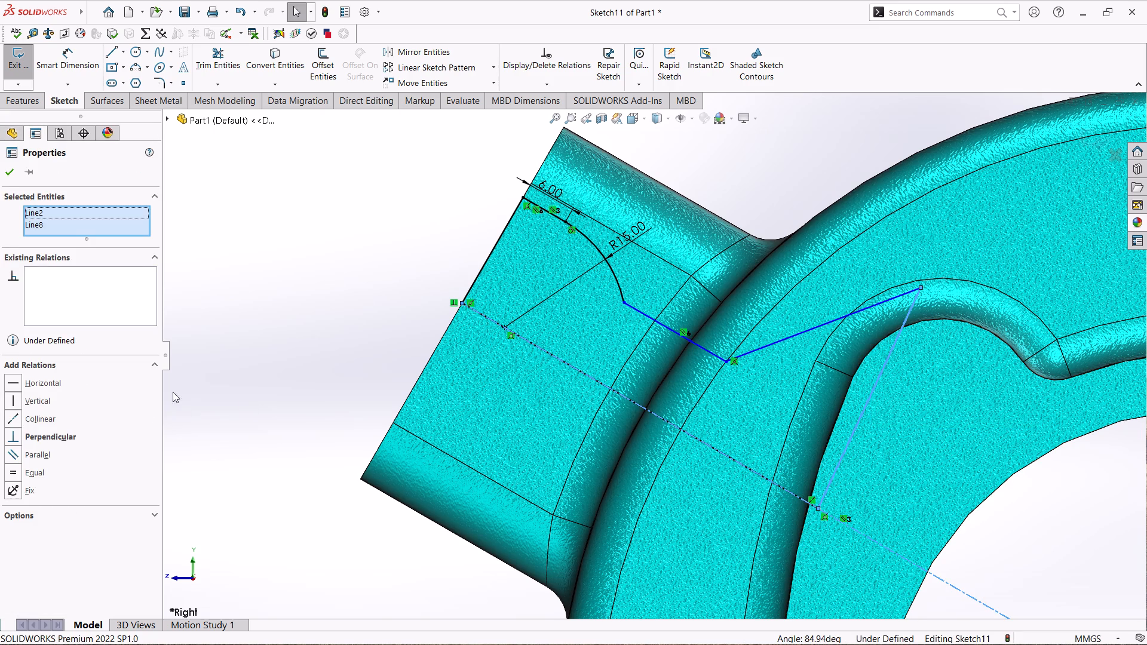
pyautogui.click(10, 437)
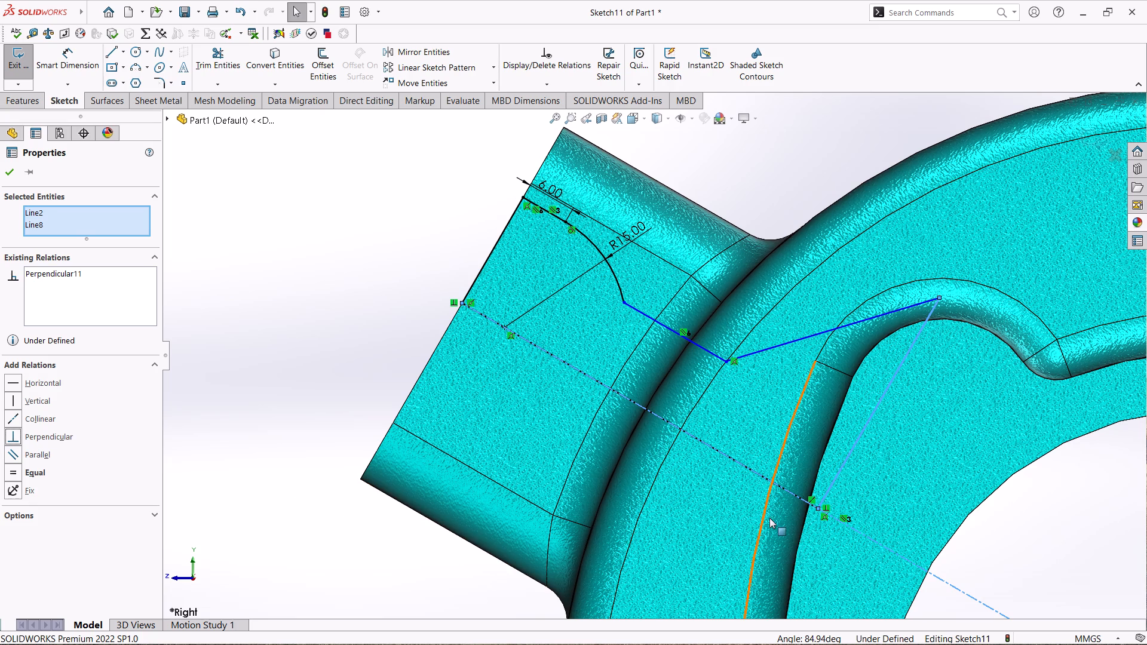
# Move the perpendicular closing line's endpoint outward along the angled centerline to about X -56.17, Y 32.43 mm.
pyautogui.moveTo(820, 508); pyautogui.dragTo(804, 506)
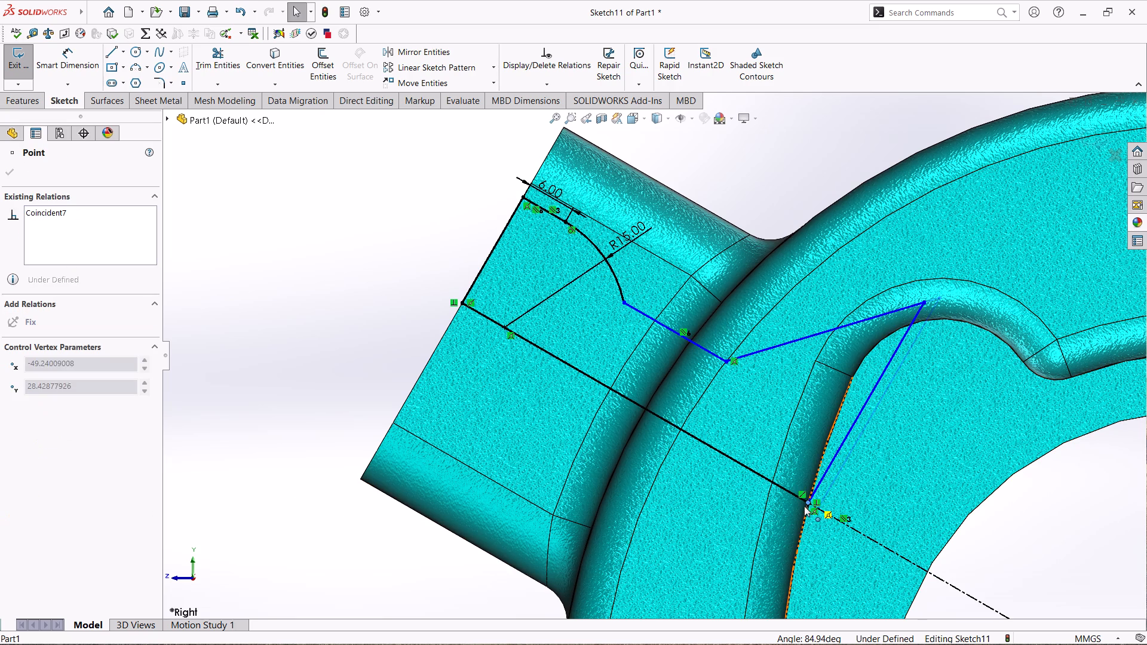
pyautogui.moveTo(804, 506); pyautogui.dragTo(741, 489)
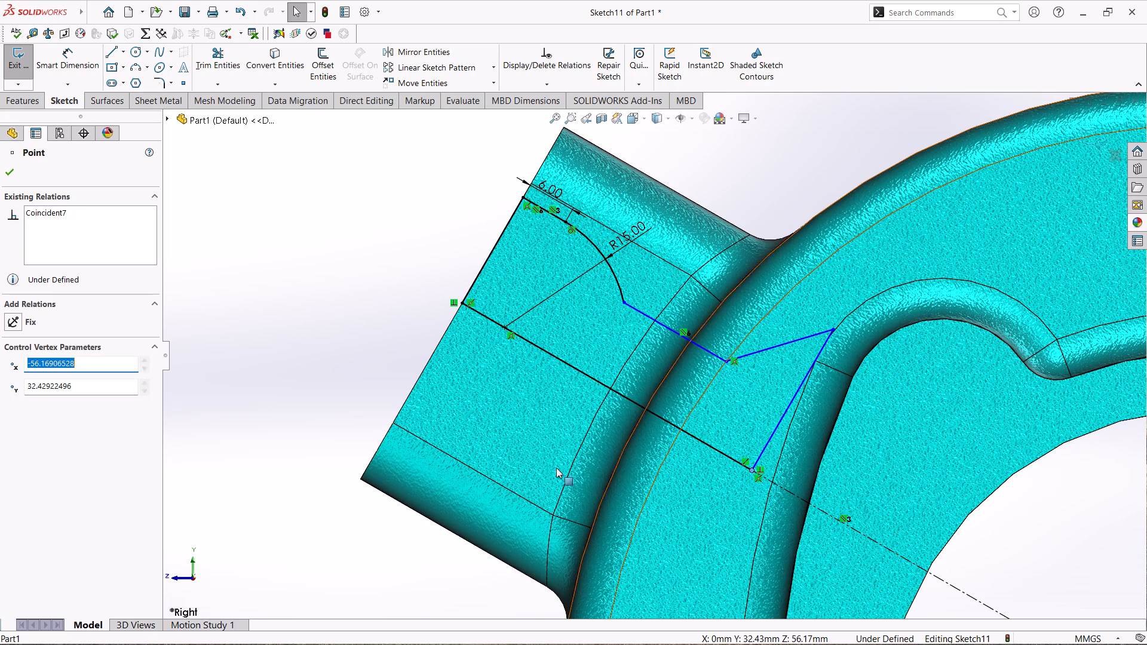
pyautogui.click(9, 170)
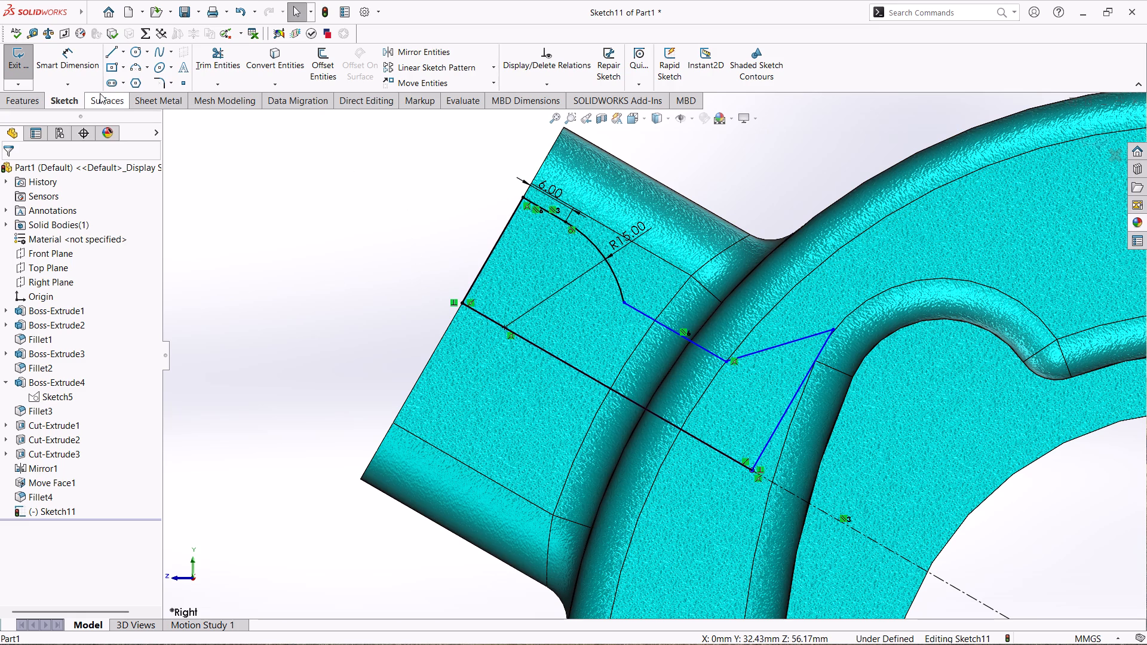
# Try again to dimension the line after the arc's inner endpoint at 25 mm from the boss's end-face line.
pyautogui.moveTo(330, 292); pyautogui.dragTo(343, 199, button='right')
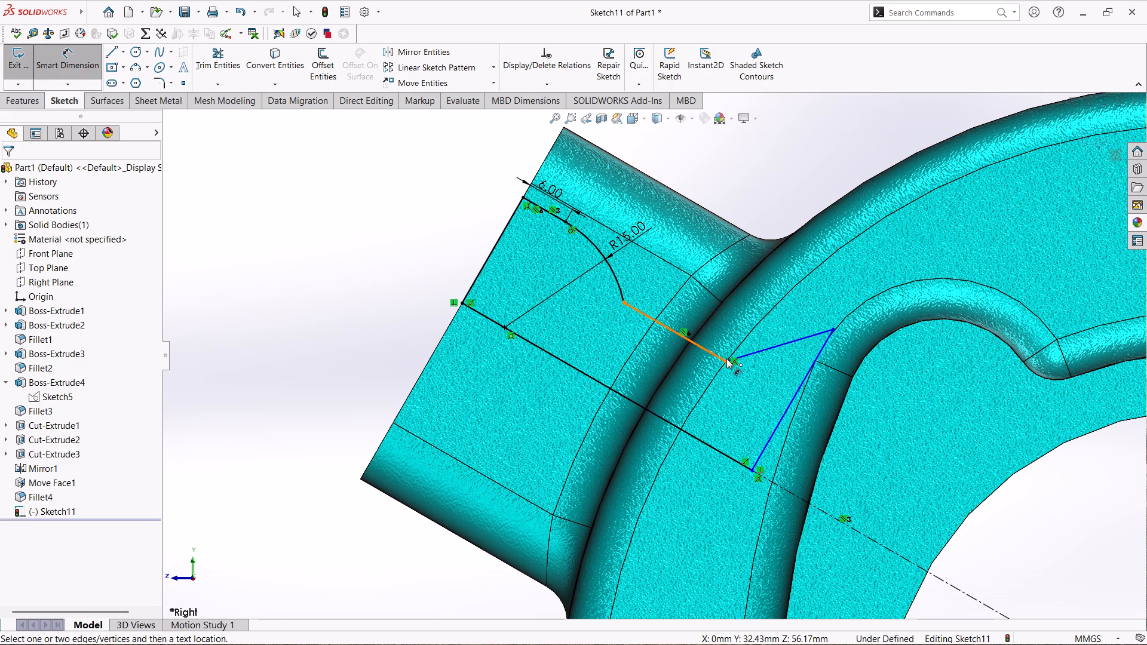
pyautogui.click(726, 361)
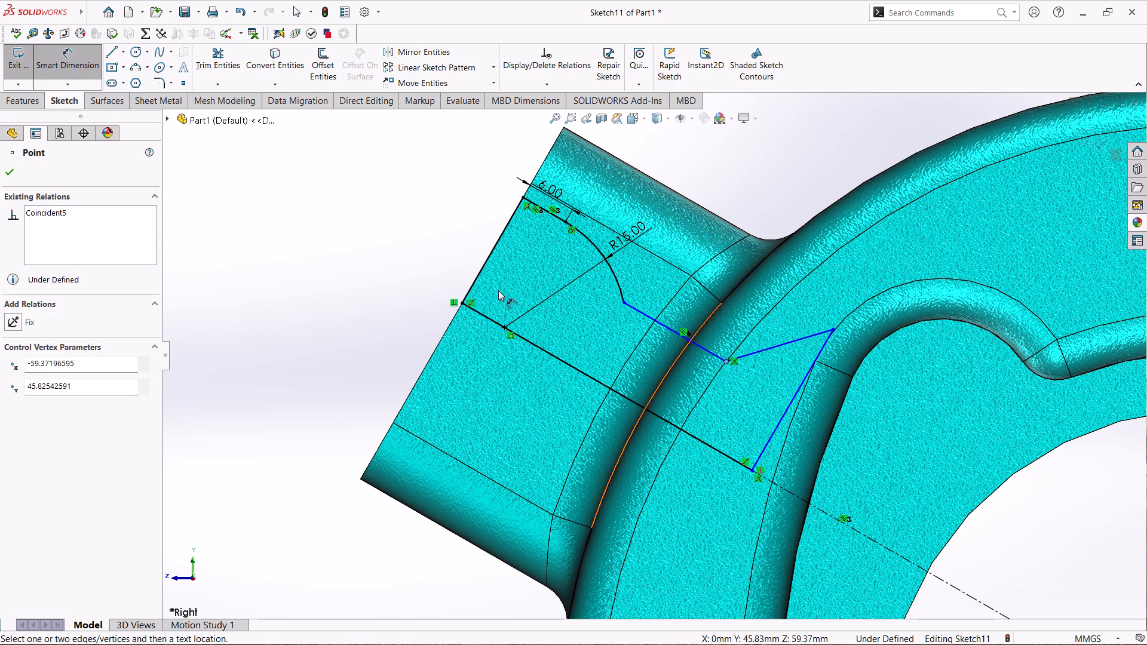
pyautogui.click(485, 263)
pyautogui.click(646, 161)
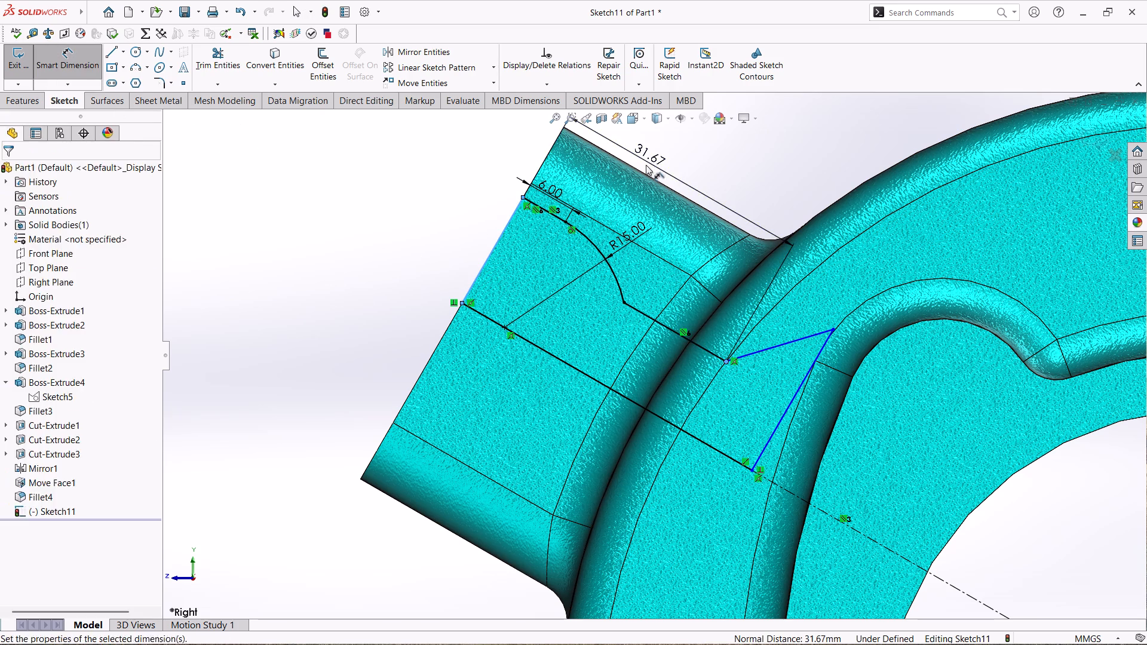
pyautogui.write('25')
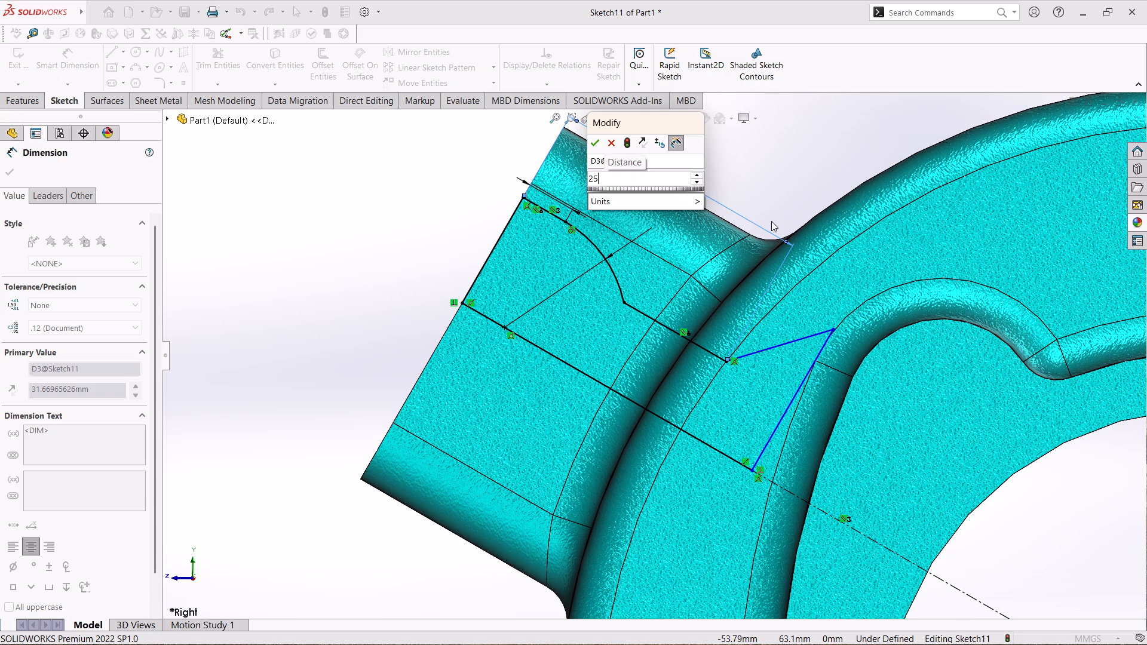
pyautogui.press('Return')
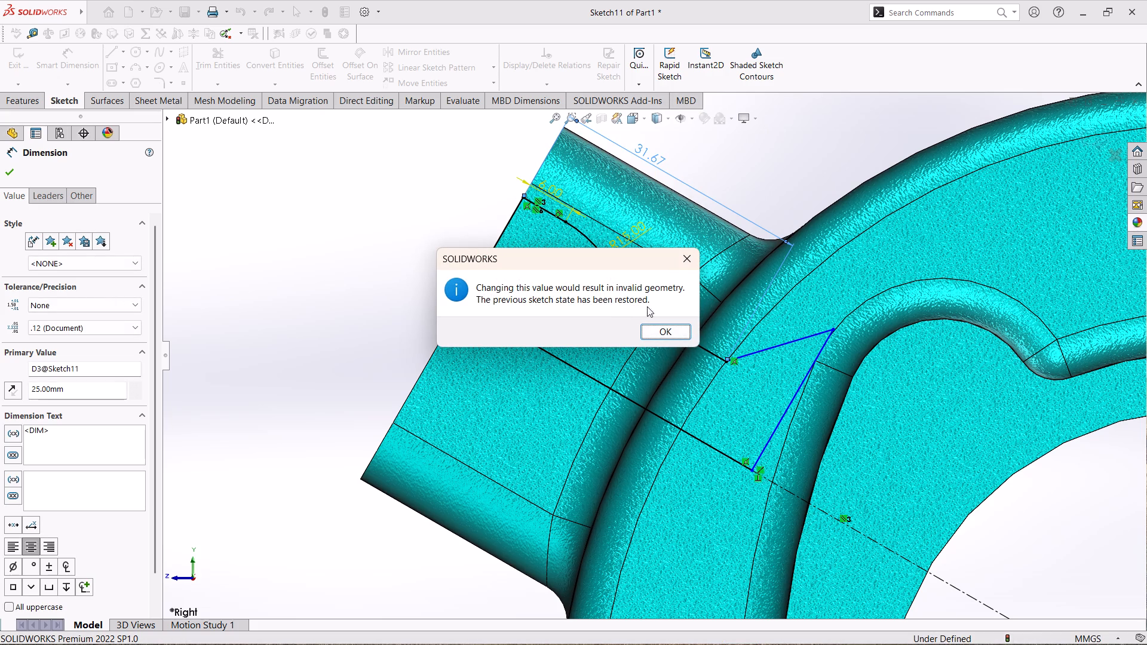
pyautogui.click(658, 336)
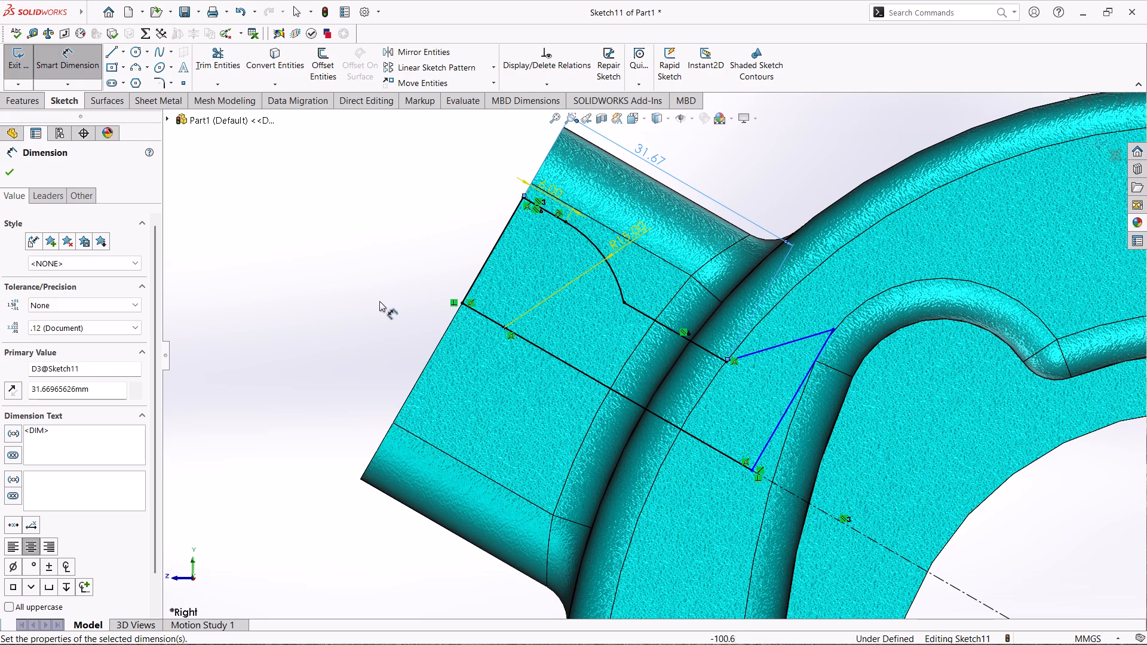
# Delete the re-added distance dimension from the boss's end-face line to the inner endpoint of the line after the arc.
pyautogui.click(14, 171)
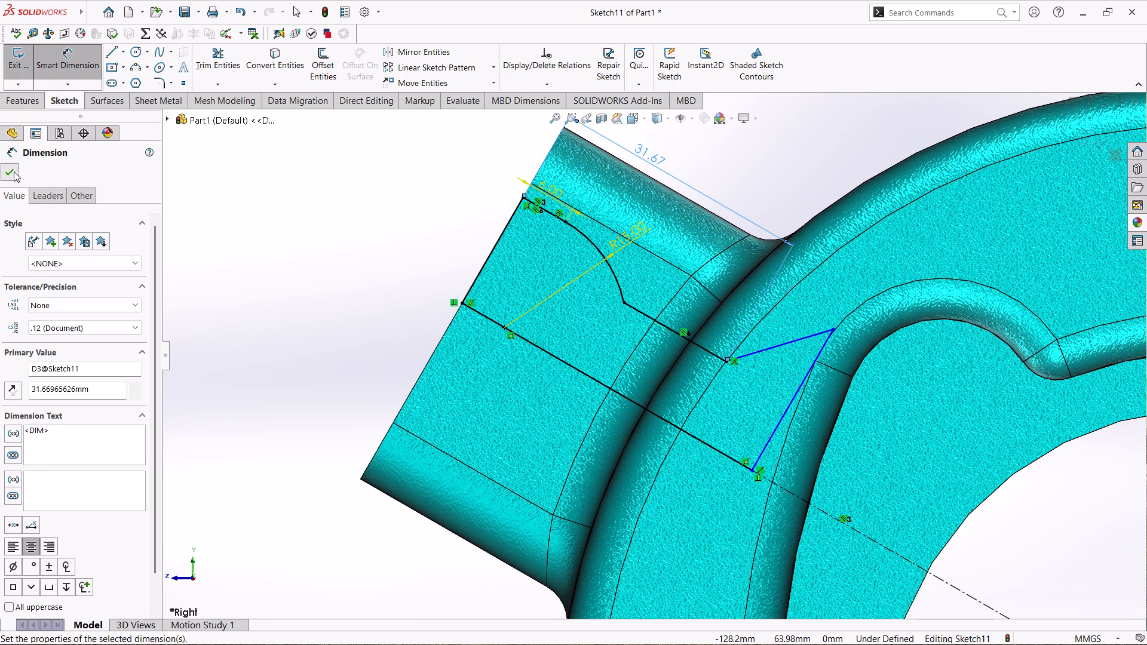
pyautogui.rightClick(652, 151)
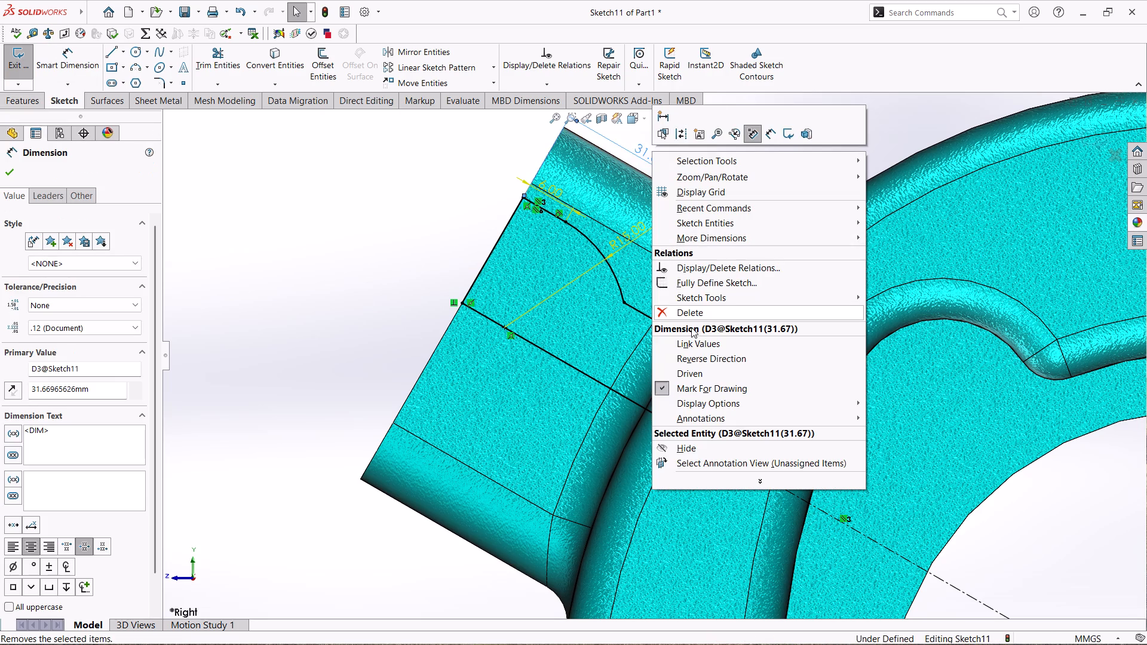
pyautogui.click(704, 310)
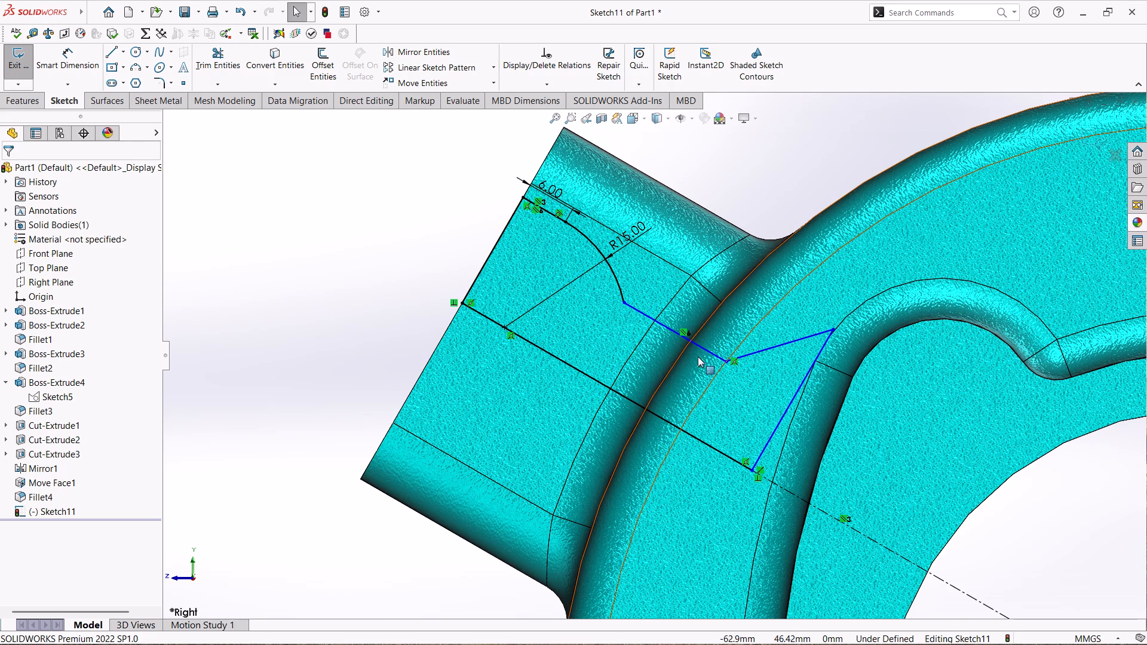
# Delete the coincident relation tying the inner endpoint of the line after the arc to the housing edge.
pyautogui.moveTo(726, 361); pyautogui.dragTo(719, 357)
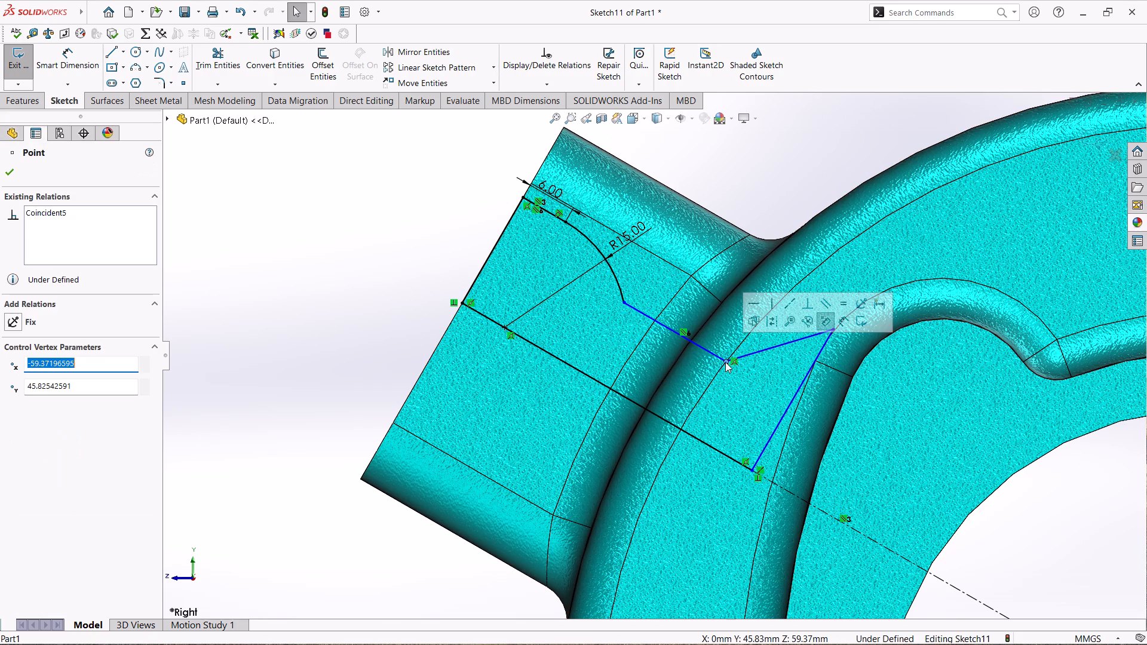
pyautogui.click(731, 362)
pyautogui.click(731, 362)
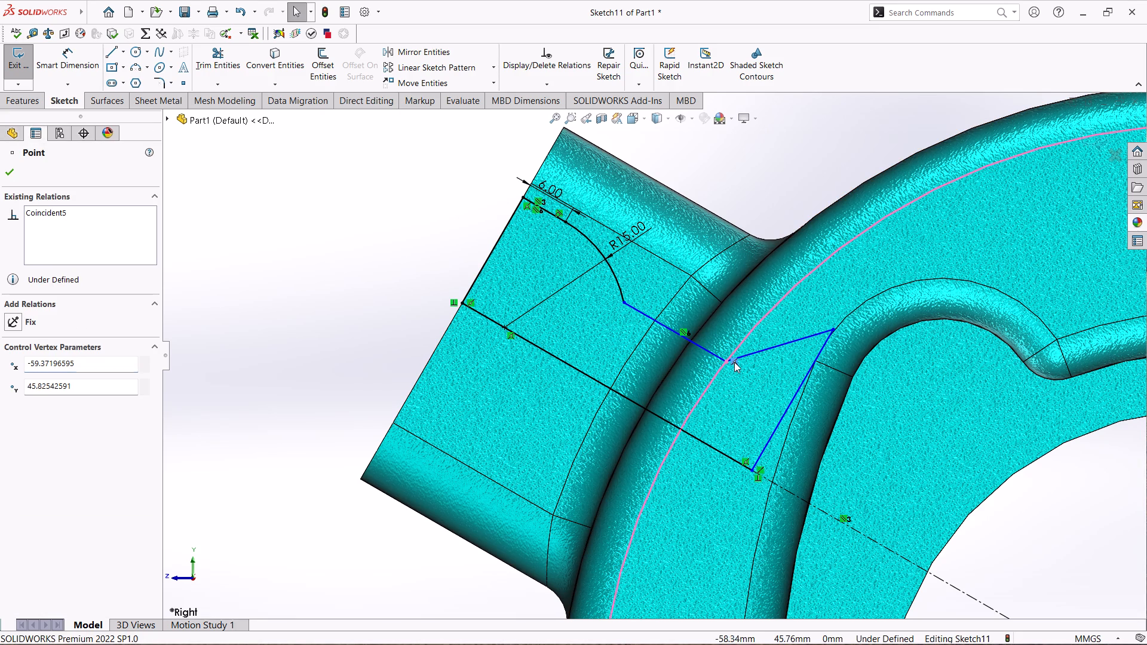
pyautogui.rightClick(735, 361)
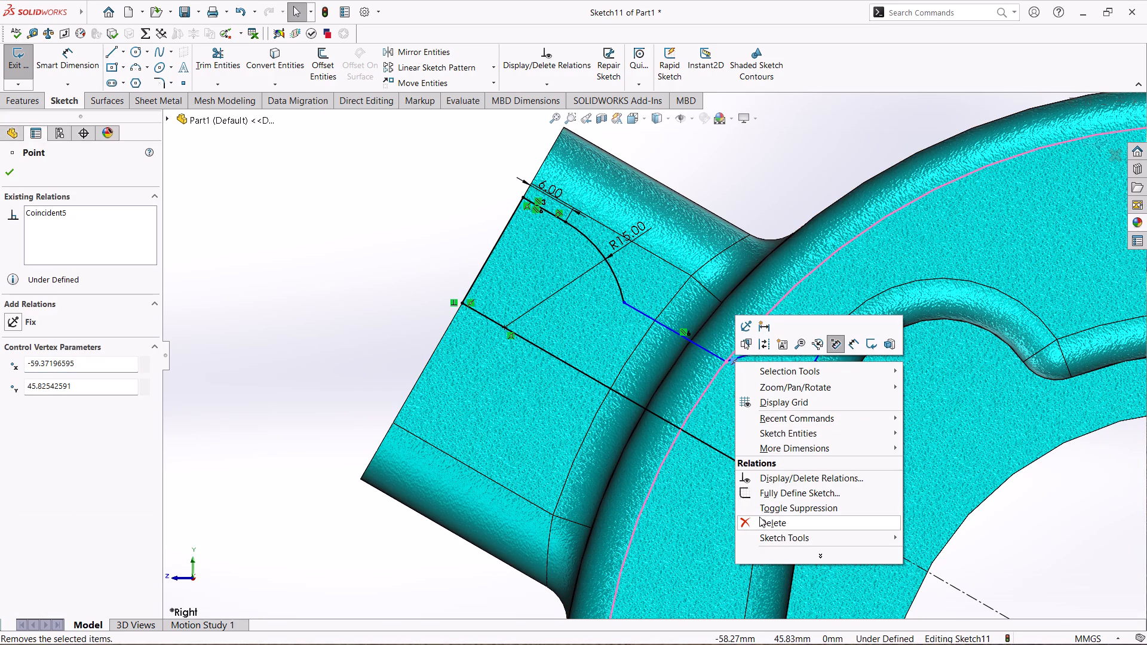
pyautogui.click(759, 517)
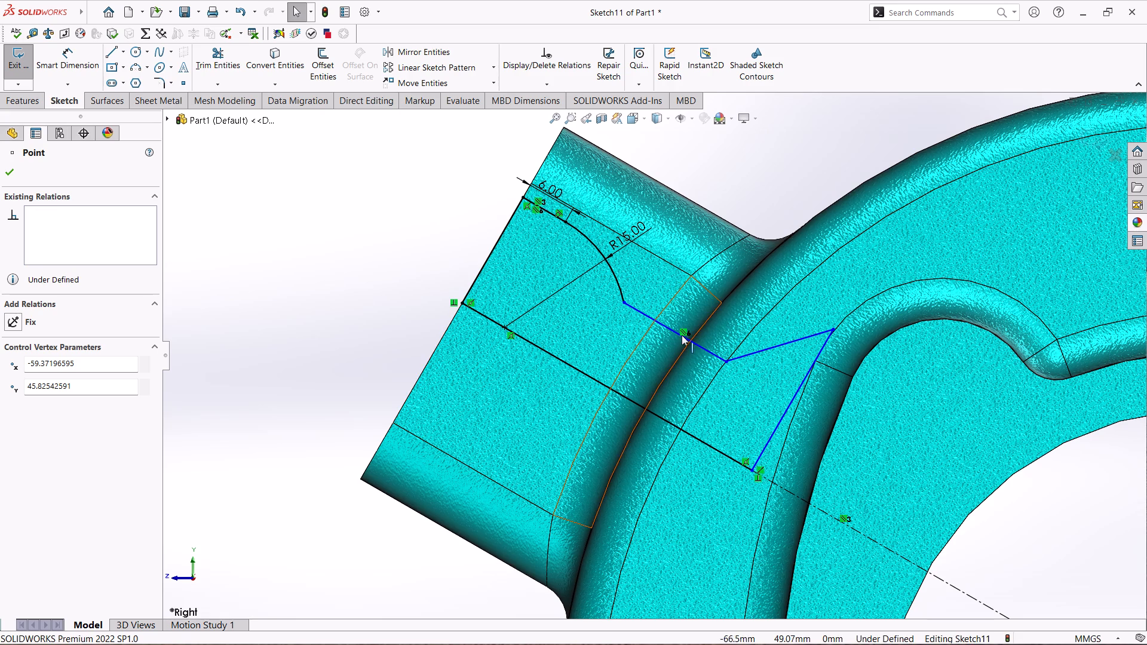
# Delete the parallel relation between the line after the arc and the short 6 mm line at the boss's end face.
pyautogui.click(681, 332)
pyautogui.rightClick(681, 332)
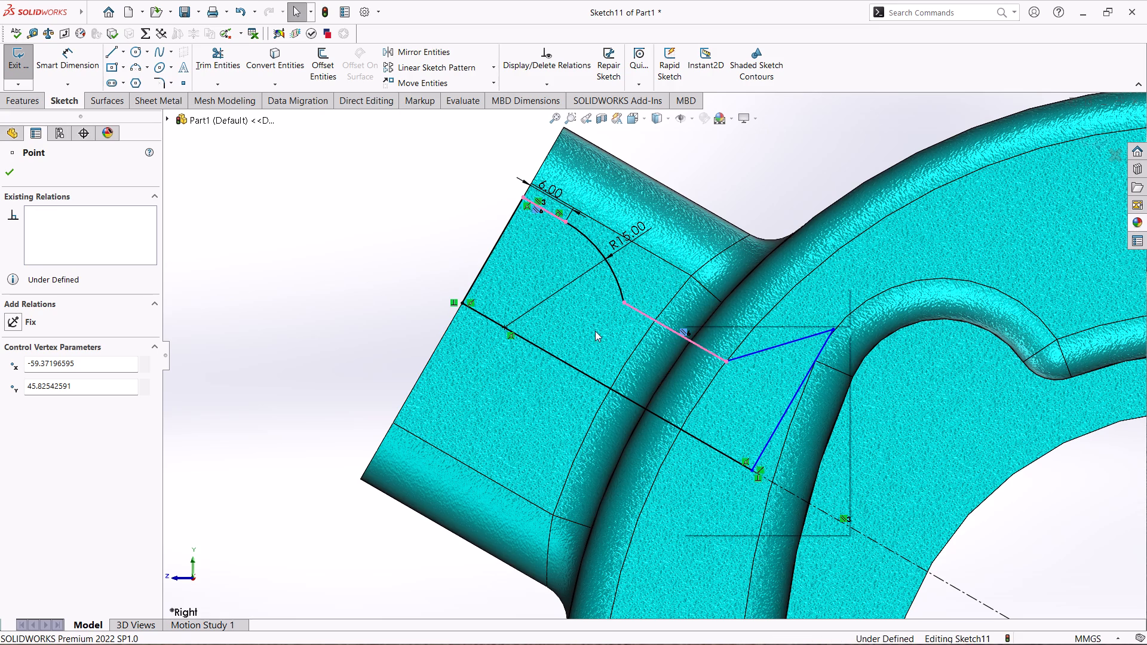
pyautogui.click(396, 320)
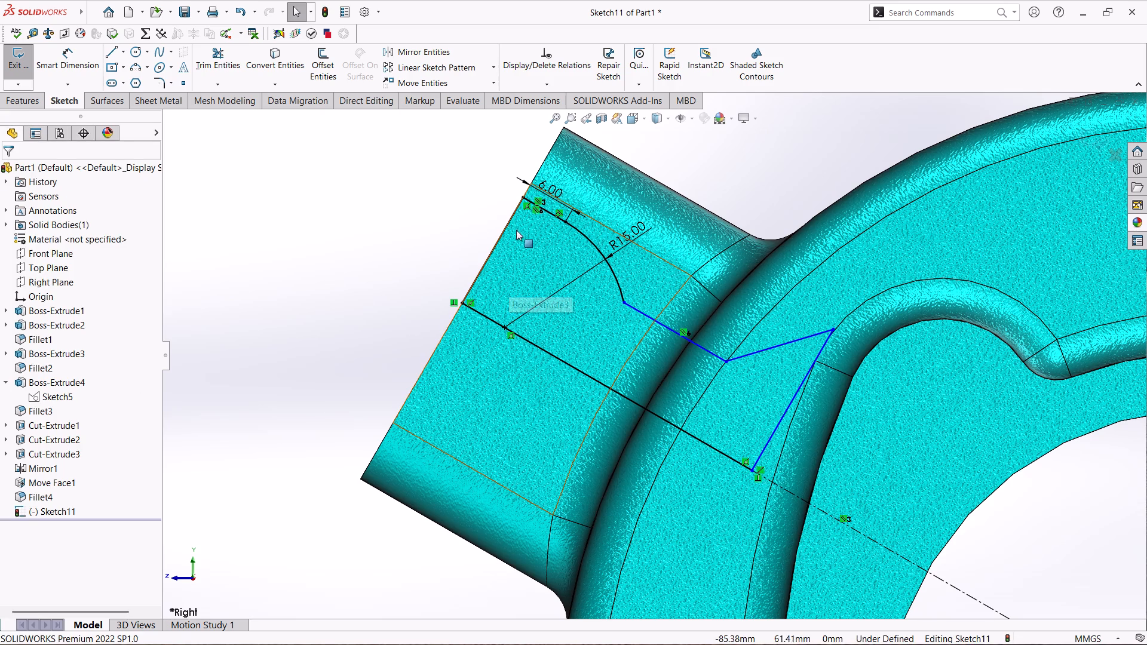
pyautogui.click(539, 200)
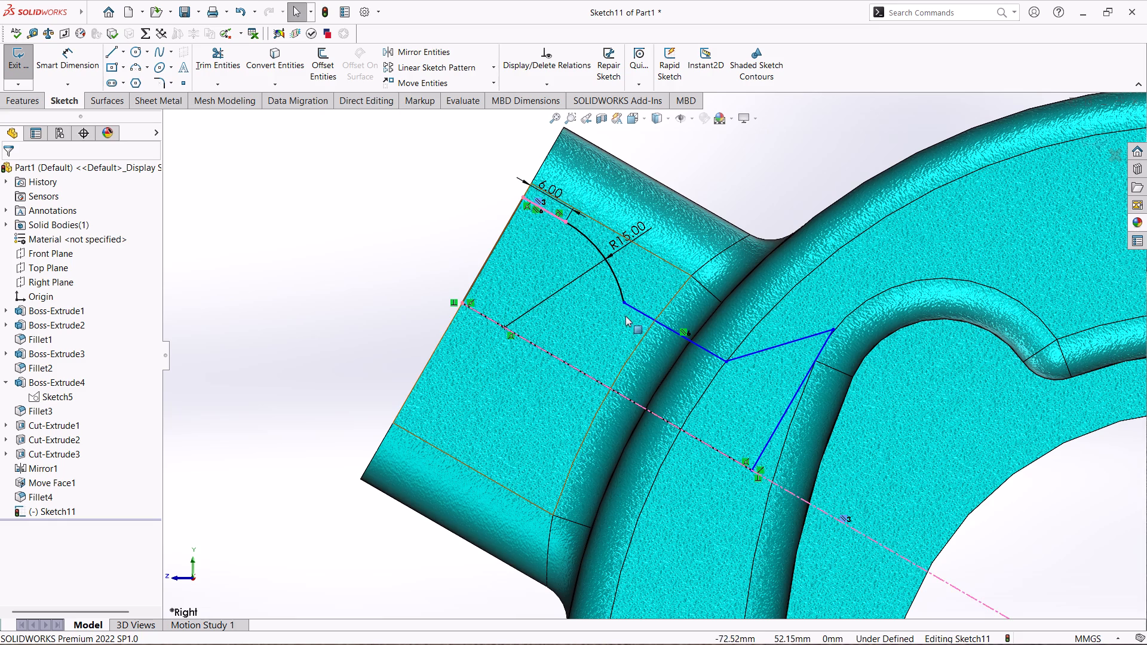
pyautogui.click(683, 329)
pyautogui.rightClick(683, 329)
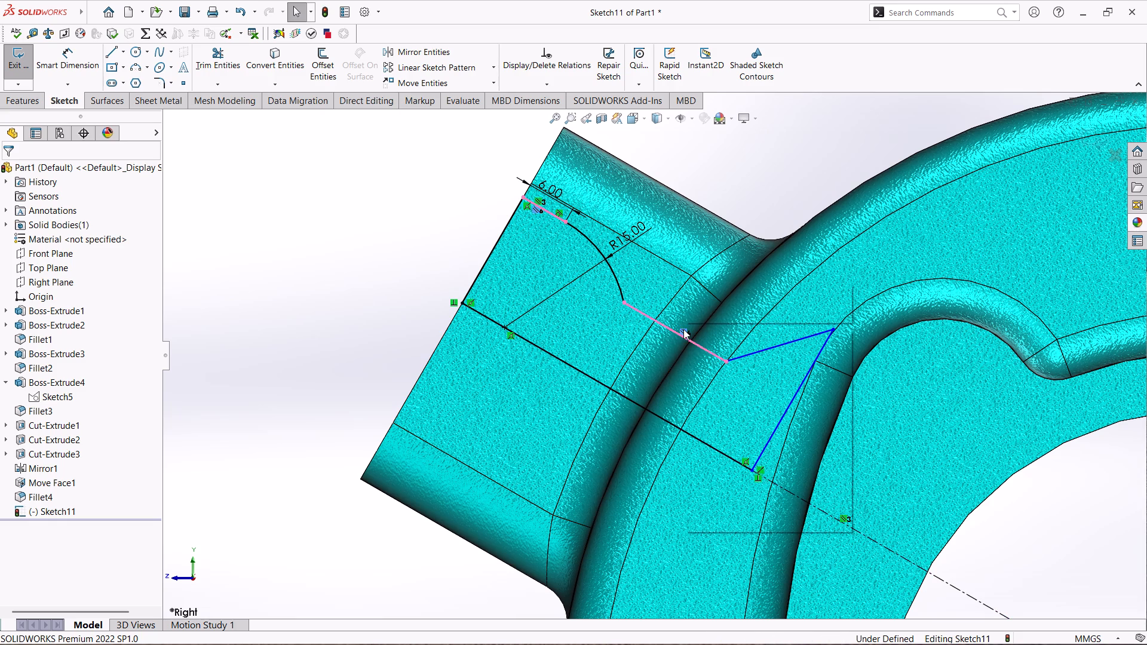
pyautogui.click(706, 492)
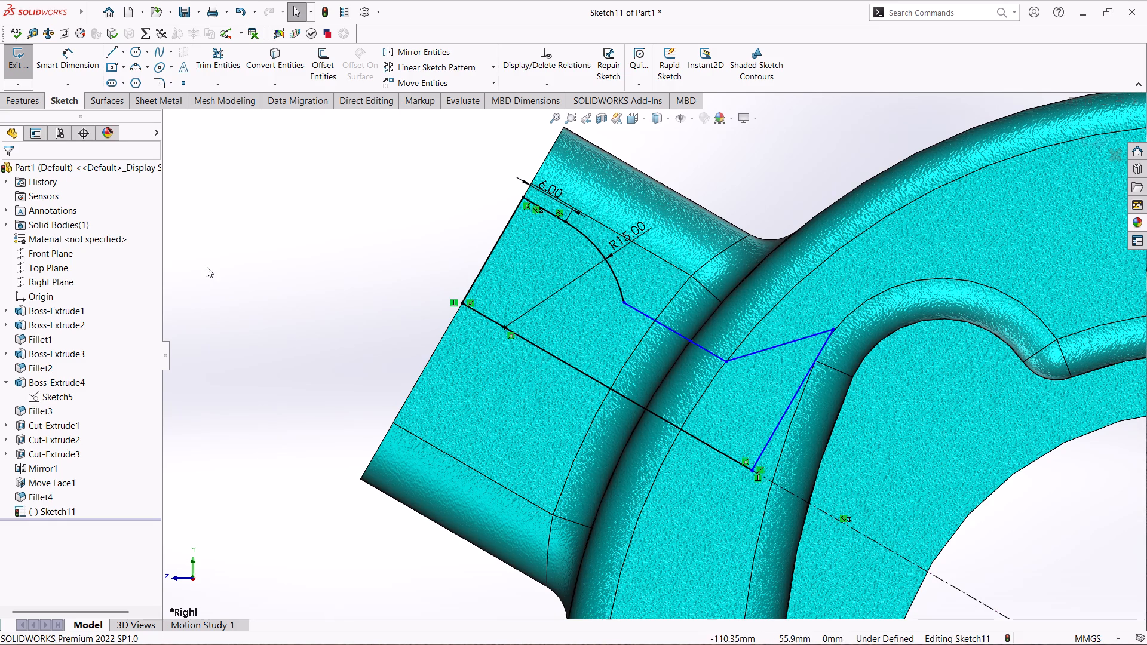
# Dimension the inner endpoint of the line after the arc at 25 mm from the boss's end-face line.
pyautogui.moveTo(308, 291); pyautogui.dragTo(311, 199, button='right')
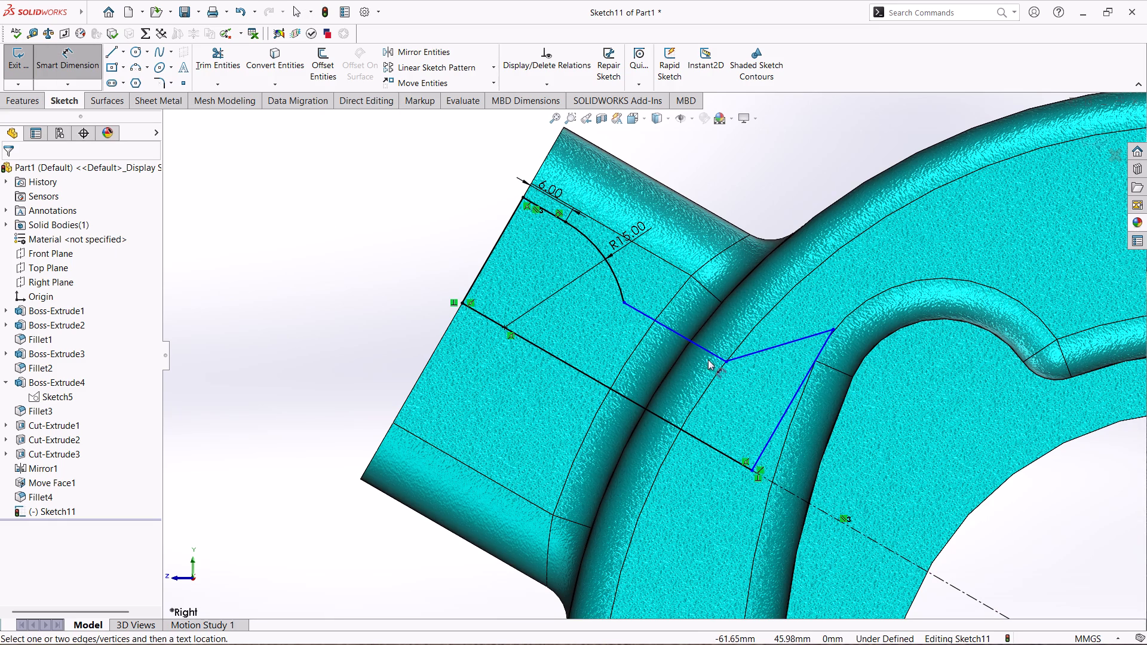
pyautogui.click(726, 360)
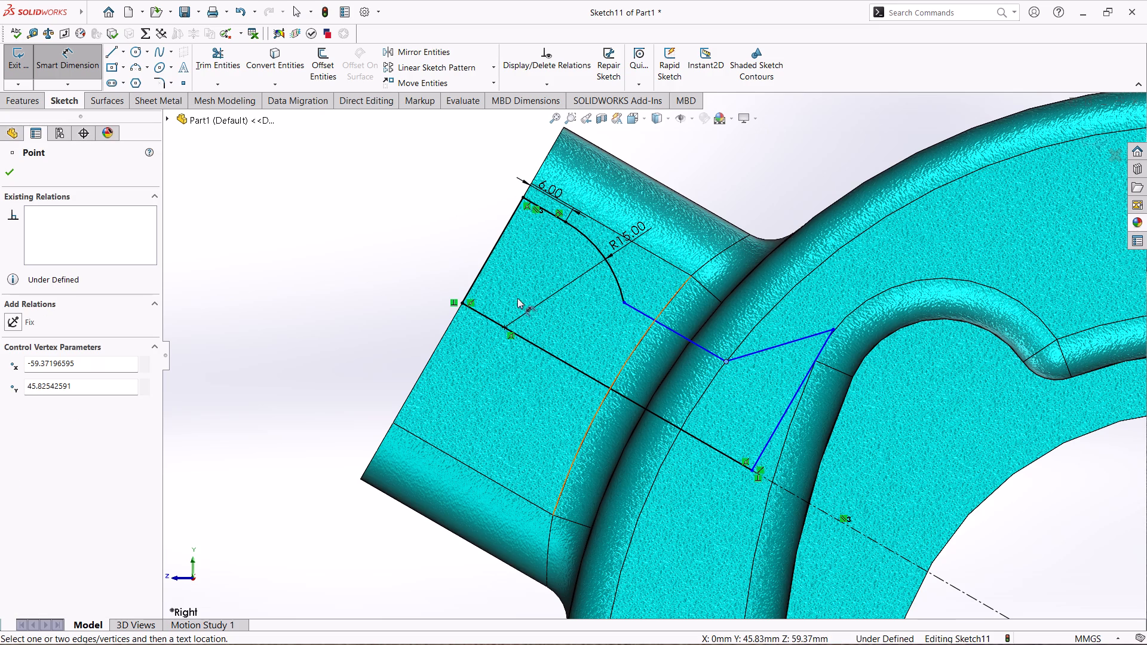
pyautogui.click(486, 263)
pyautogui.click(679, 156)
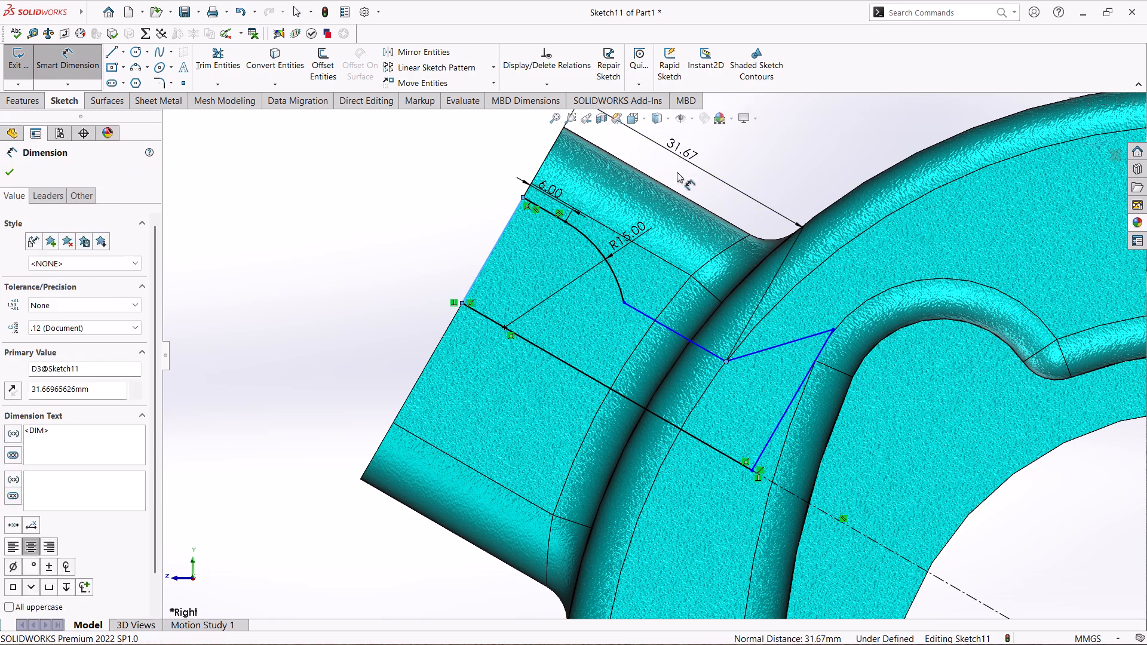
pyautogui.write('25')
pyautogui.press('Return')
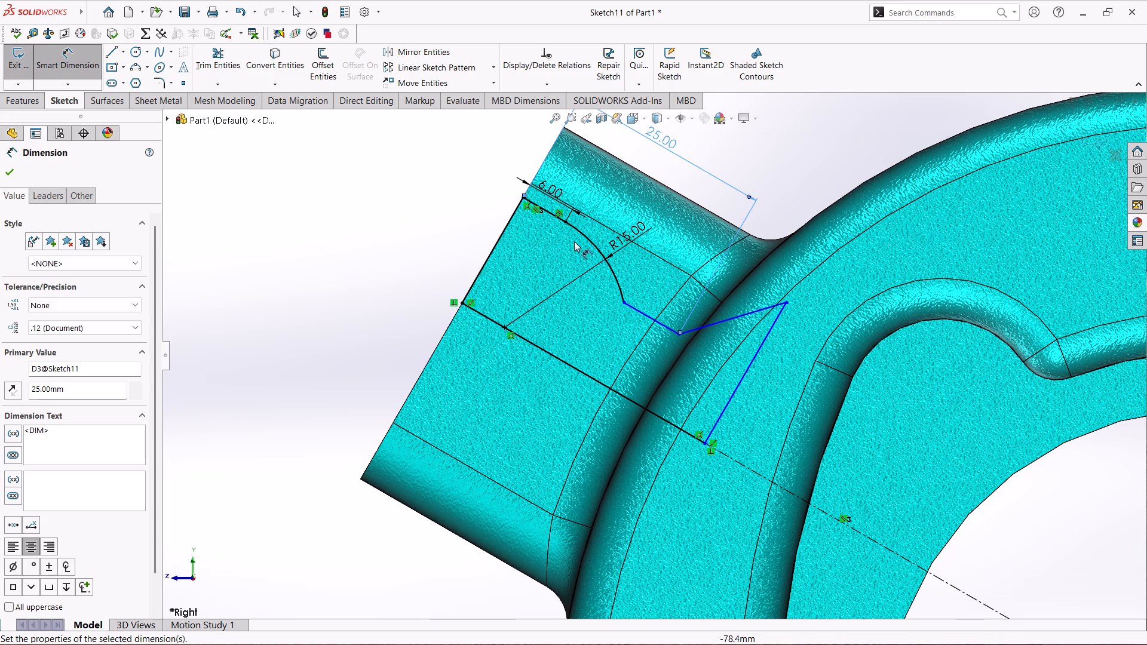
# Add a driven dimension between the short 6 mm line and the profile's line along the angled centerline.
pyautogui.click(552, 214)
pyautogui.click(479, 312)
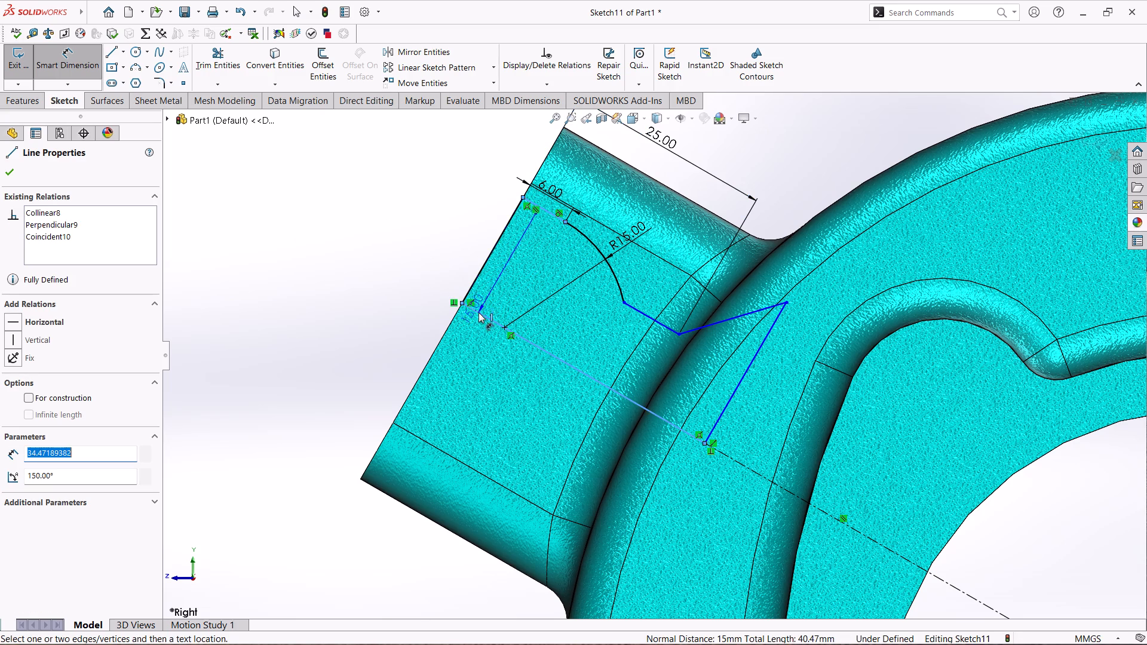
pyautogui.click(447, 254)
pyautogui.click(655, 325)
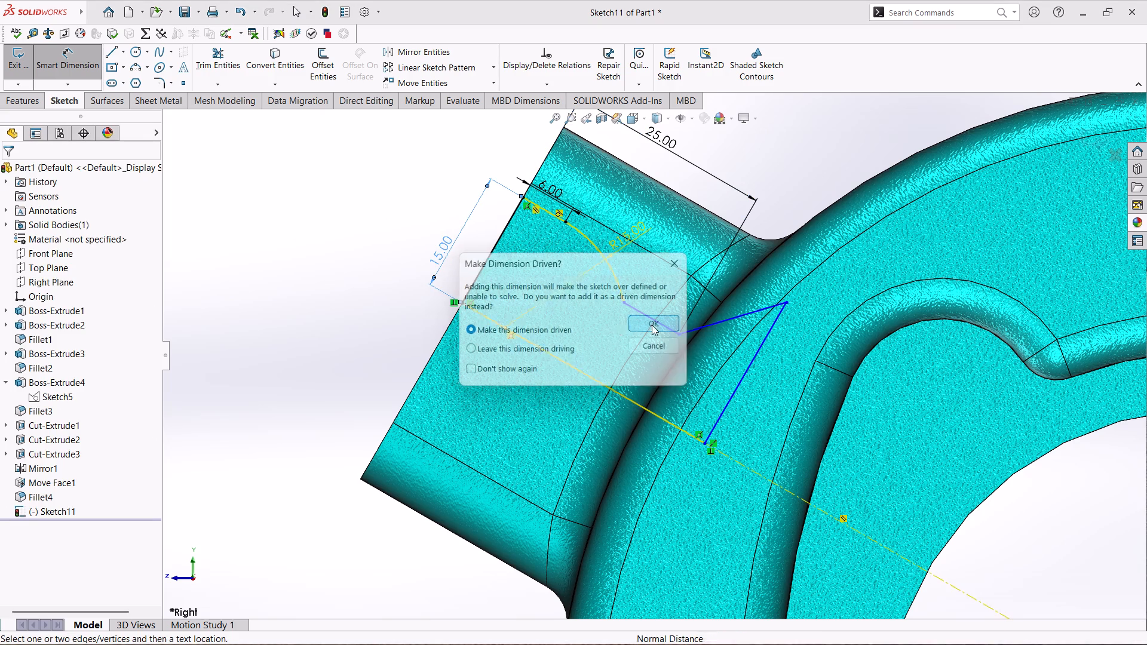
# Dimension the line after the arc at 10 mm from the profile's line along the angled centerline.
pyautogui.click(639, 313)
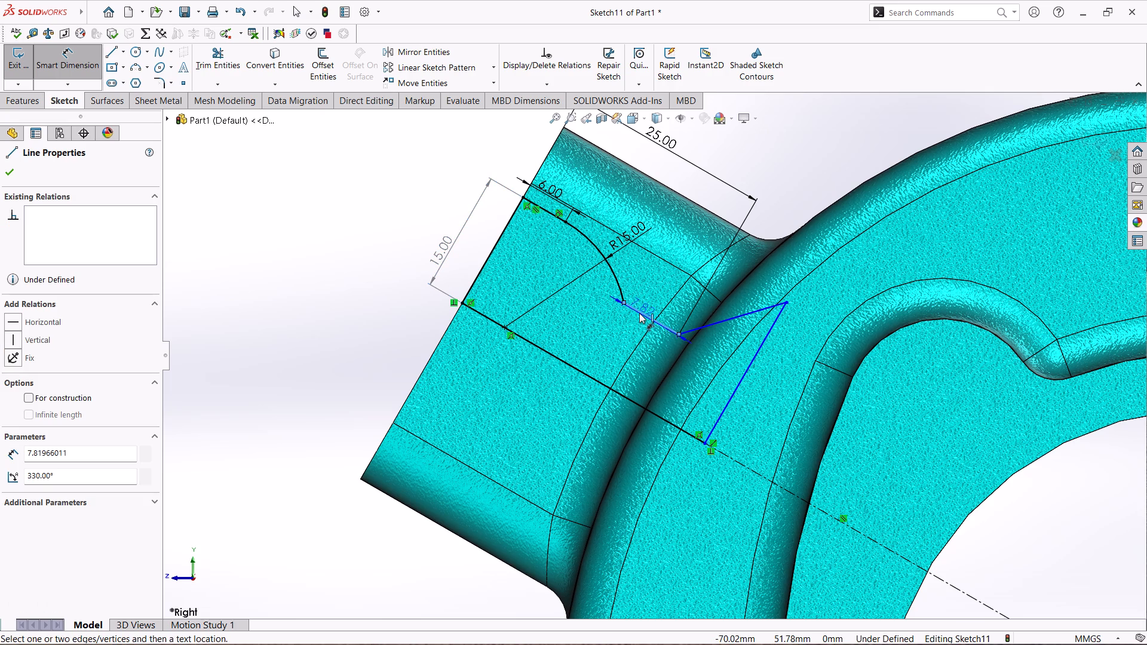
pyautogui.click(585, 373)
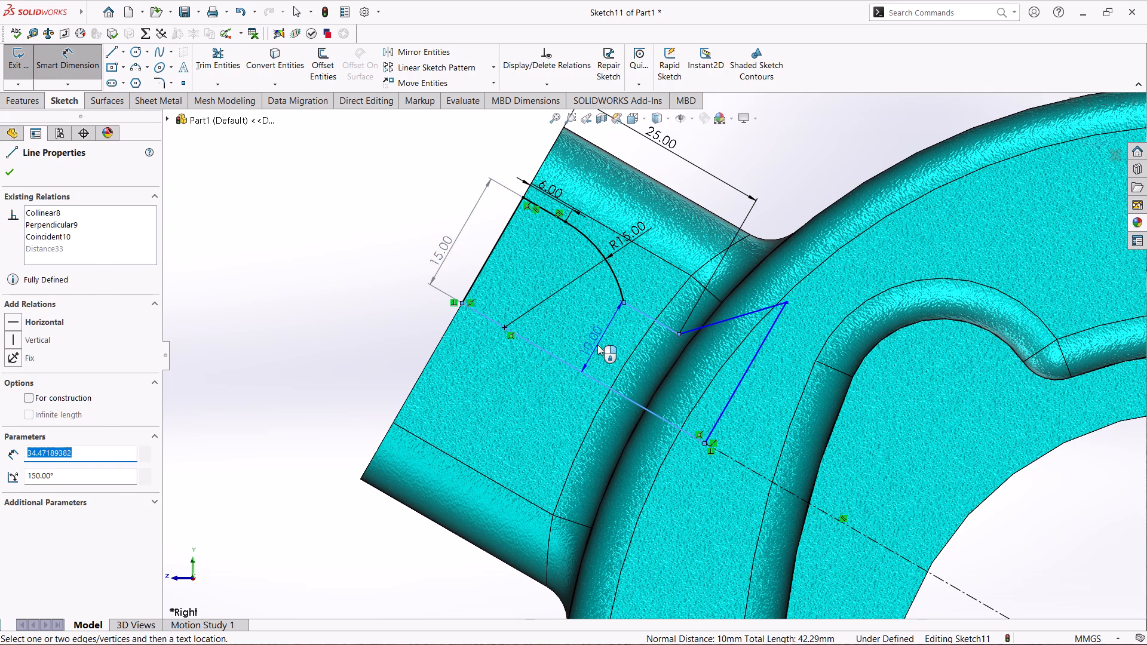
pyautogui.click(597, 345)
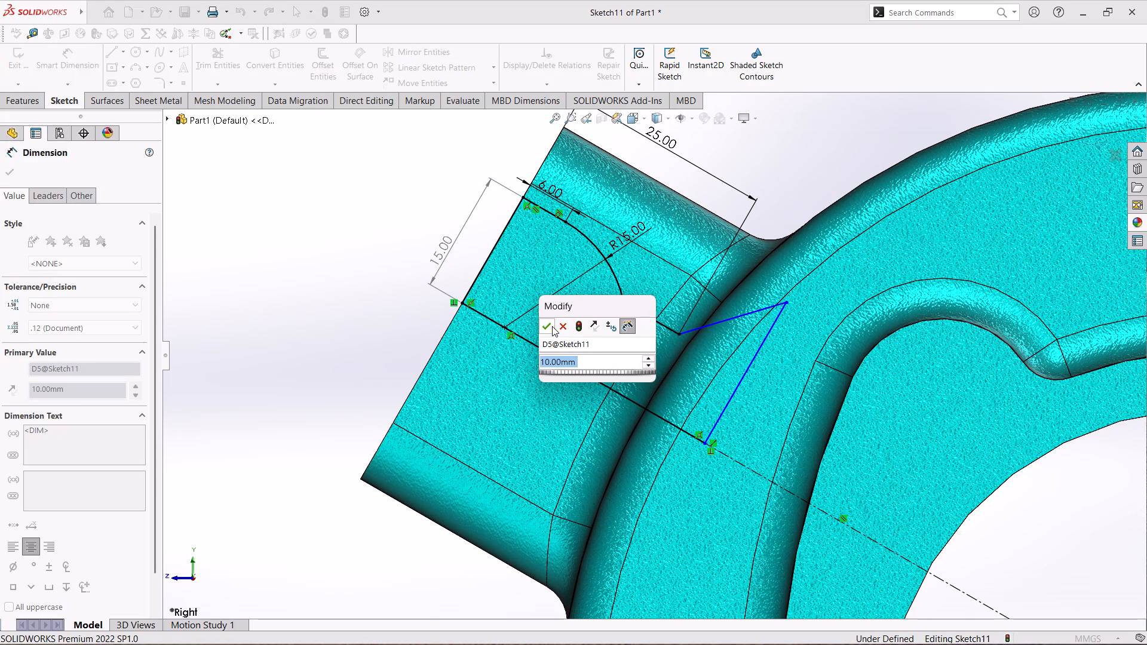
pyautogui.click(552, 326)
# Dimension the angle between the profile's outward-sloping line and the angled centerline at 50°.
pyautogui.click(704, 326)
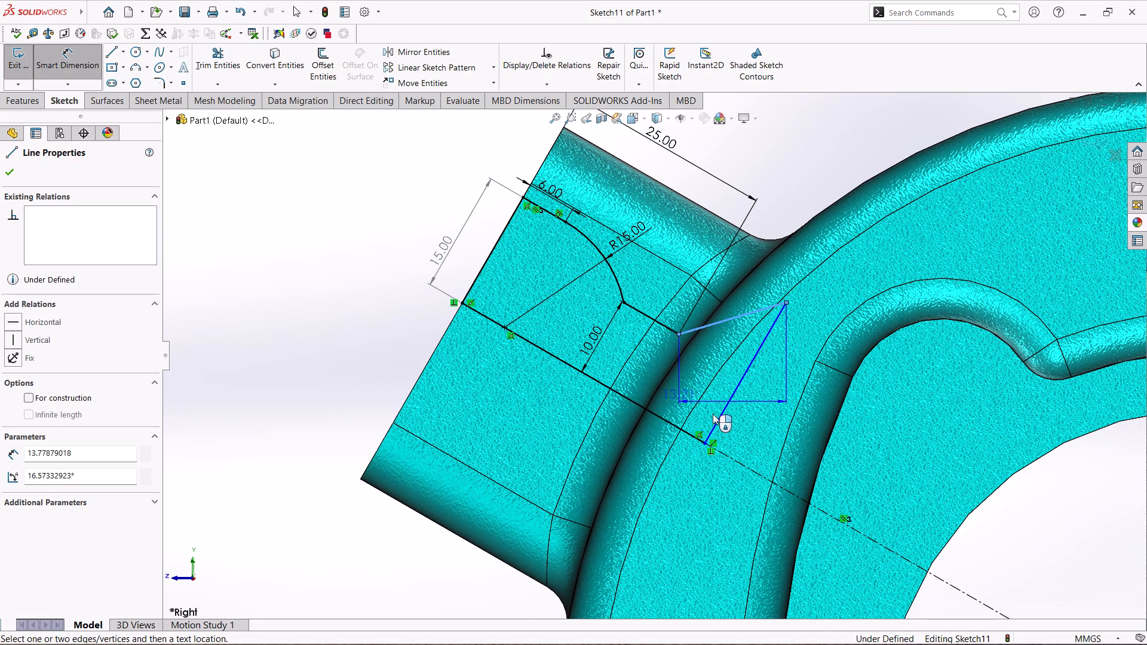
pyautogui.click(726, 453)
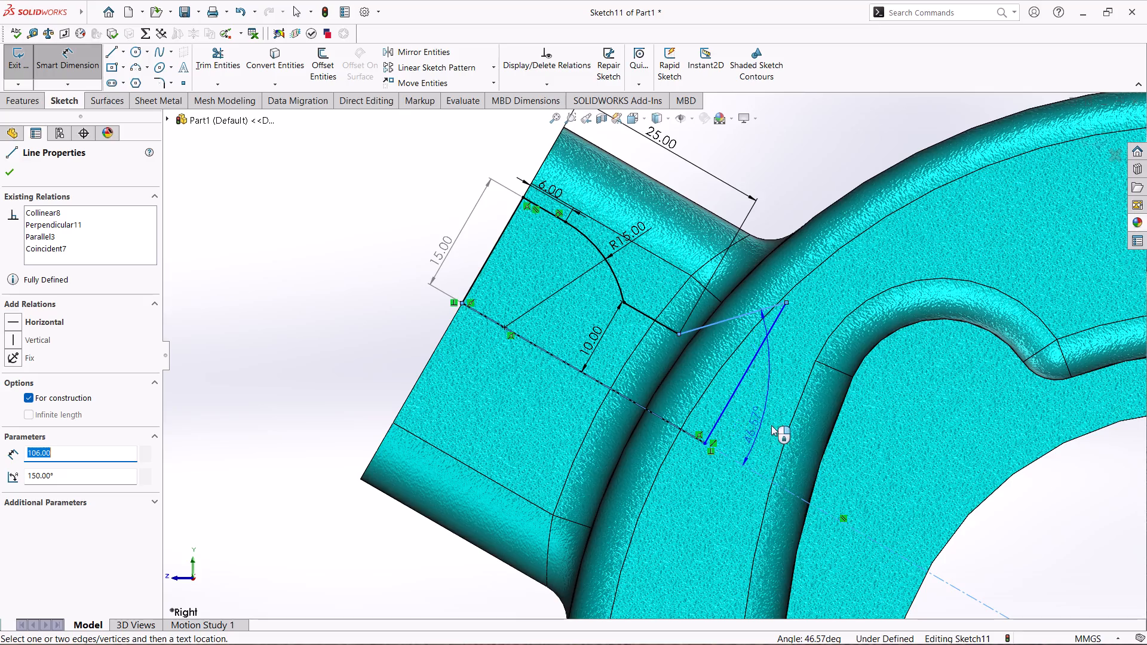
pyautogui.click(771, 425)
pyautogui.write('50')
pyautogui.press('Return')
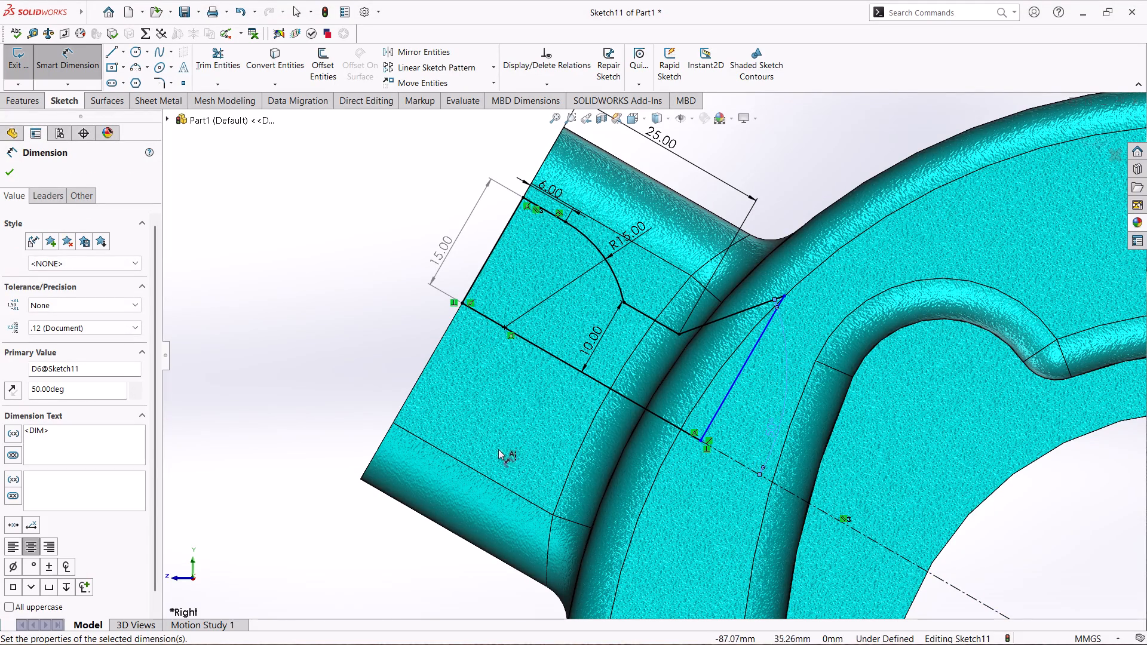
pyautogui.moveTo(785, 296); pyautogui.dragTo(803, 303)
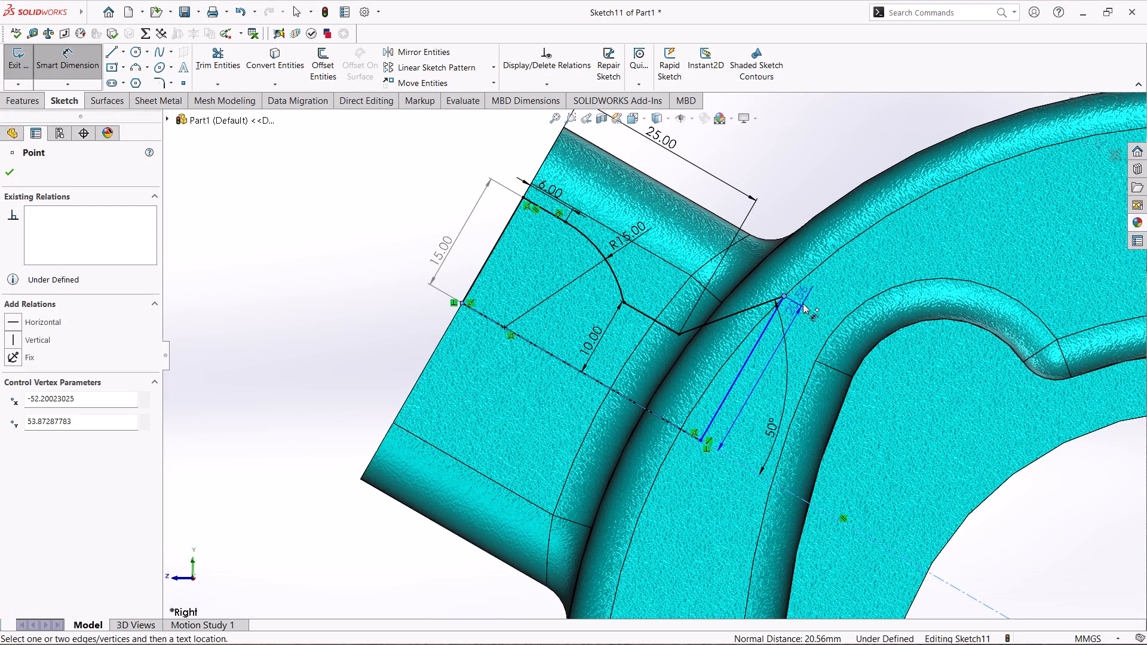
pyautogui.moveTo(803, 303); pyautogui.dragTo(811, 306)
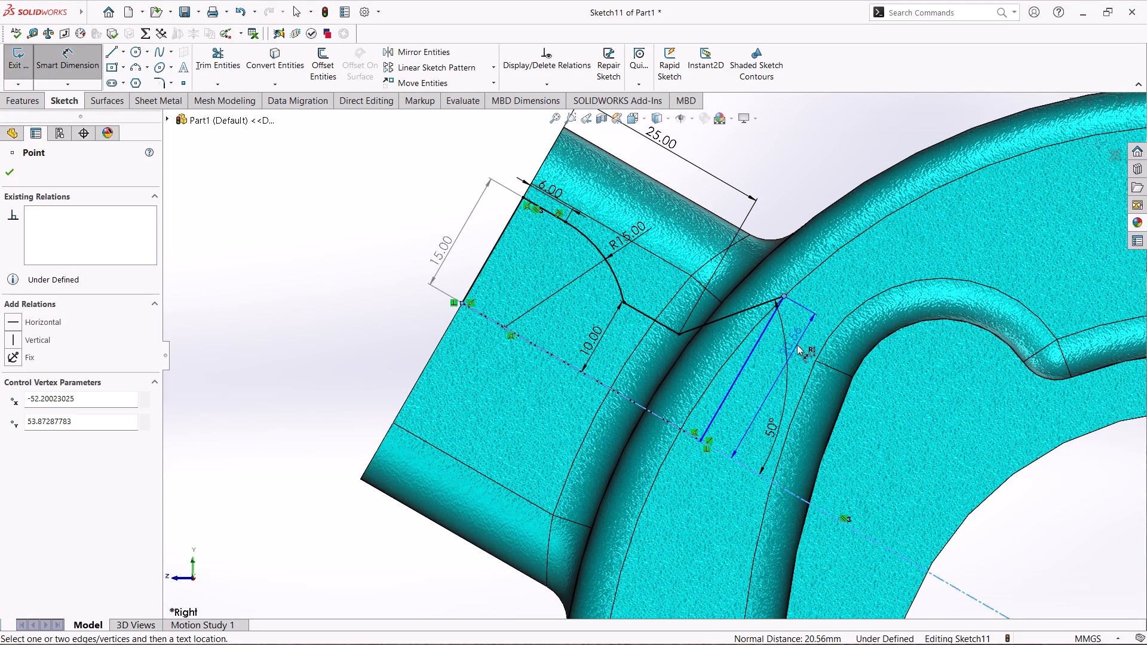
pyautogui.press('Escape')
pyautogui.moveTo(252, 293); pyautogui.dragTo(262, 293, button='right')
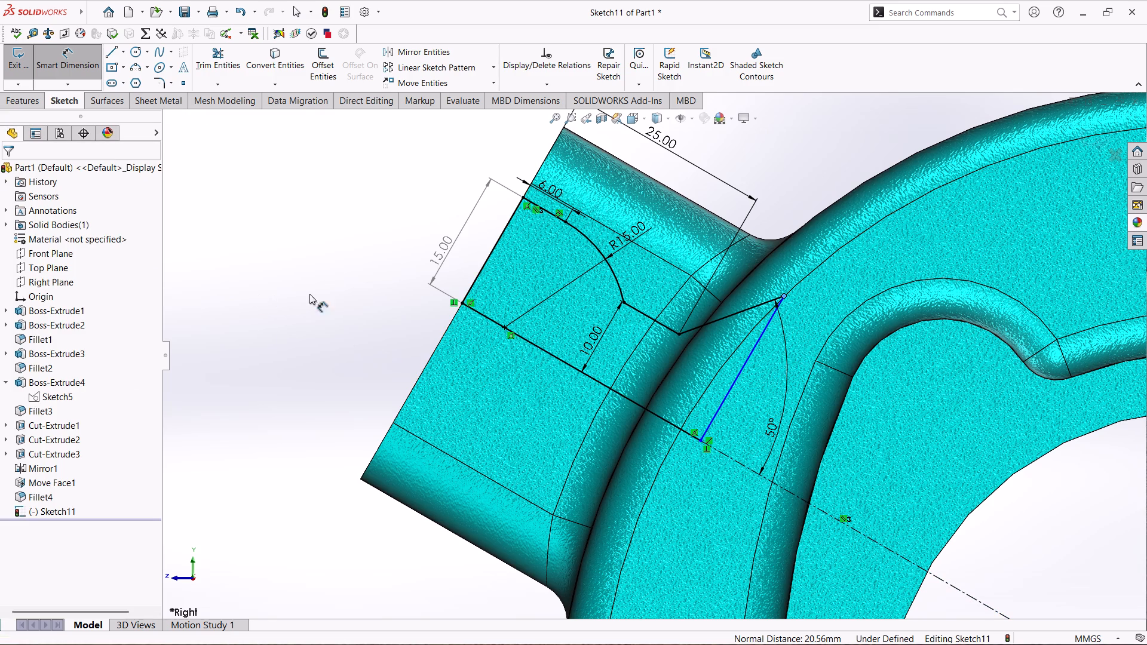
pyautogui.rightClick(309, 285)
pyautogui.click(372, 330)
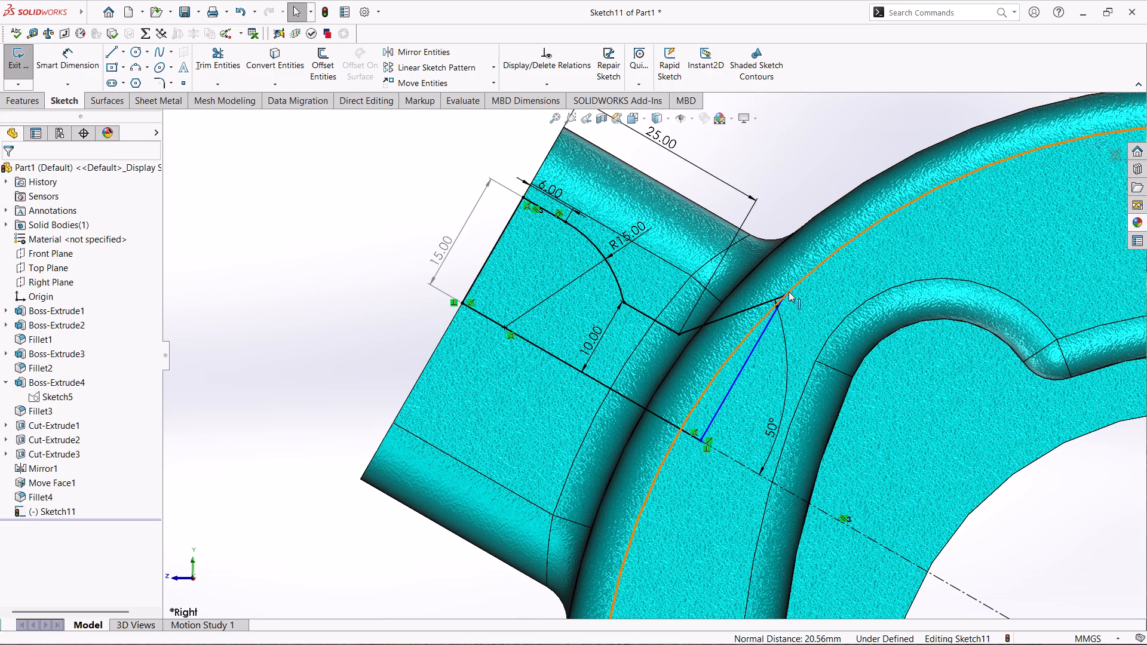
# Move the free endpoint of the 50° sloping line outward to about X -47.69, Y 55.51 mm.
pyautogui.moveTo(783, 295); pyautogui.dragTo(841, 320)
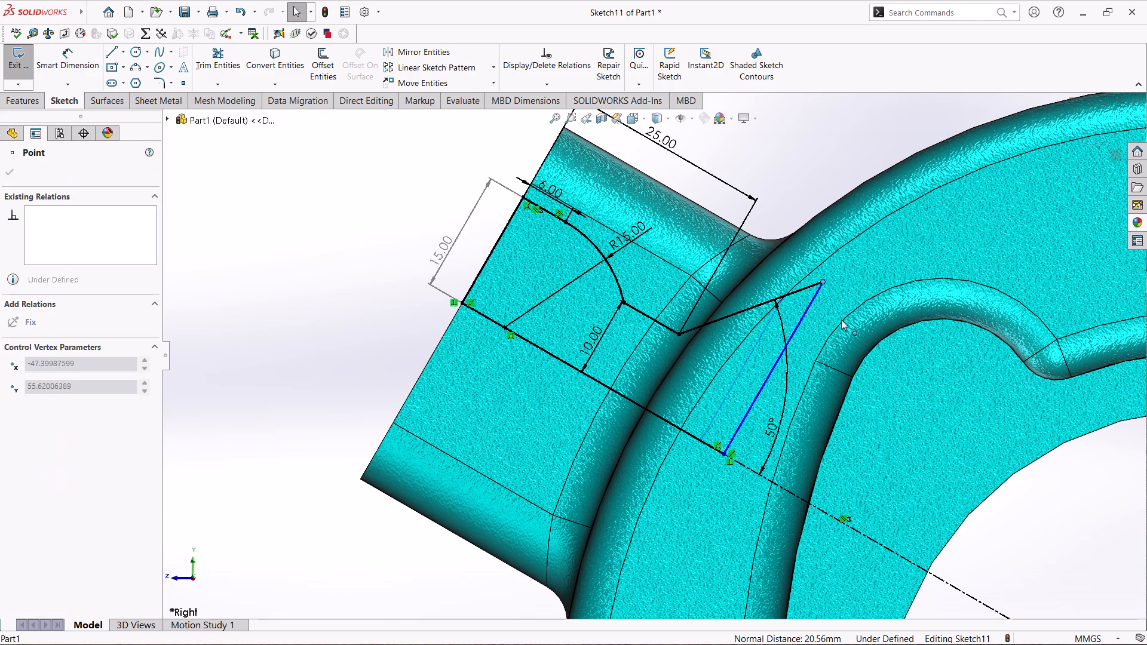
pyautogui.moveTo(841, 320); pyautogui.dragTo(852, 322)
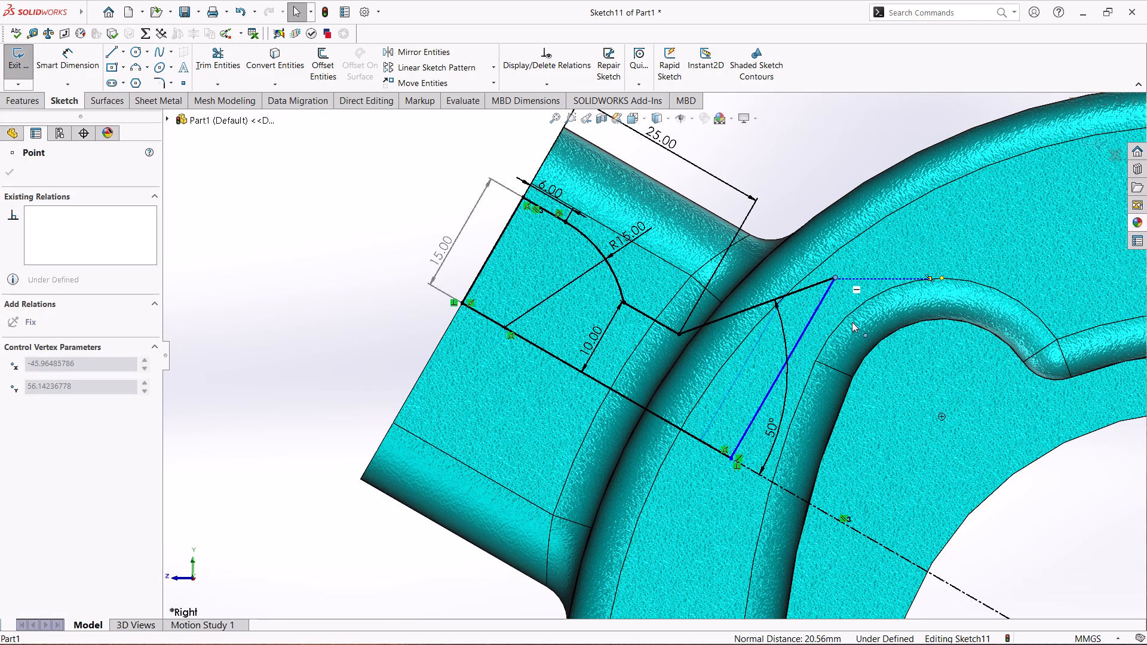
pyautogui.moveTo(852, 322); pyautogui.dragTo(835, 322)
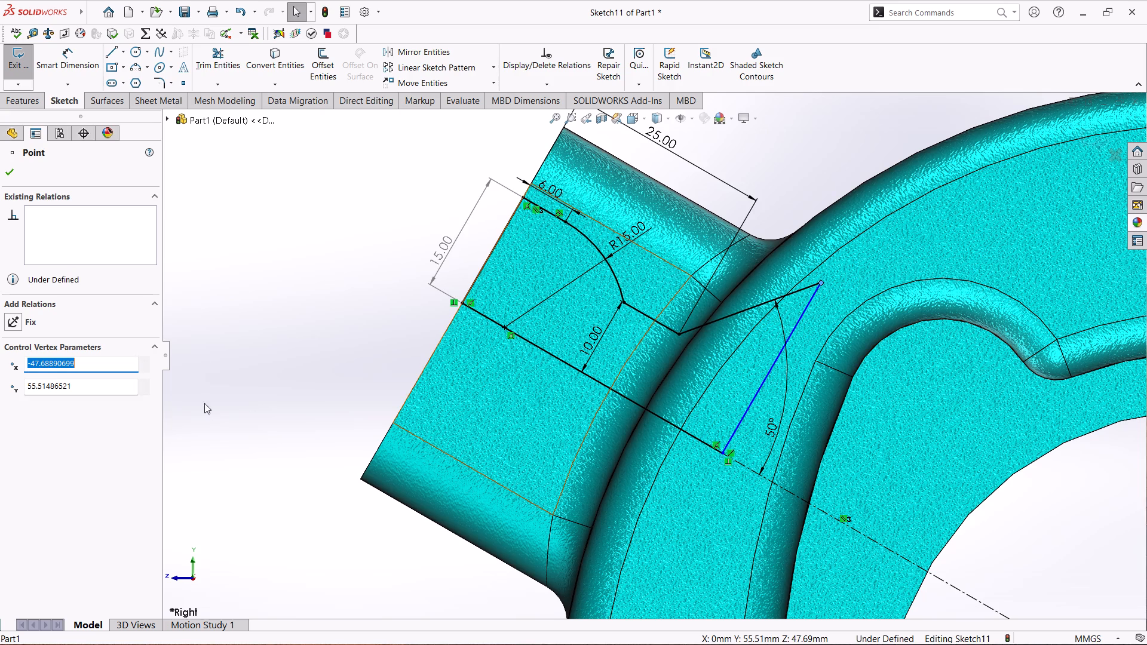
pyautogui.click(11, 176)
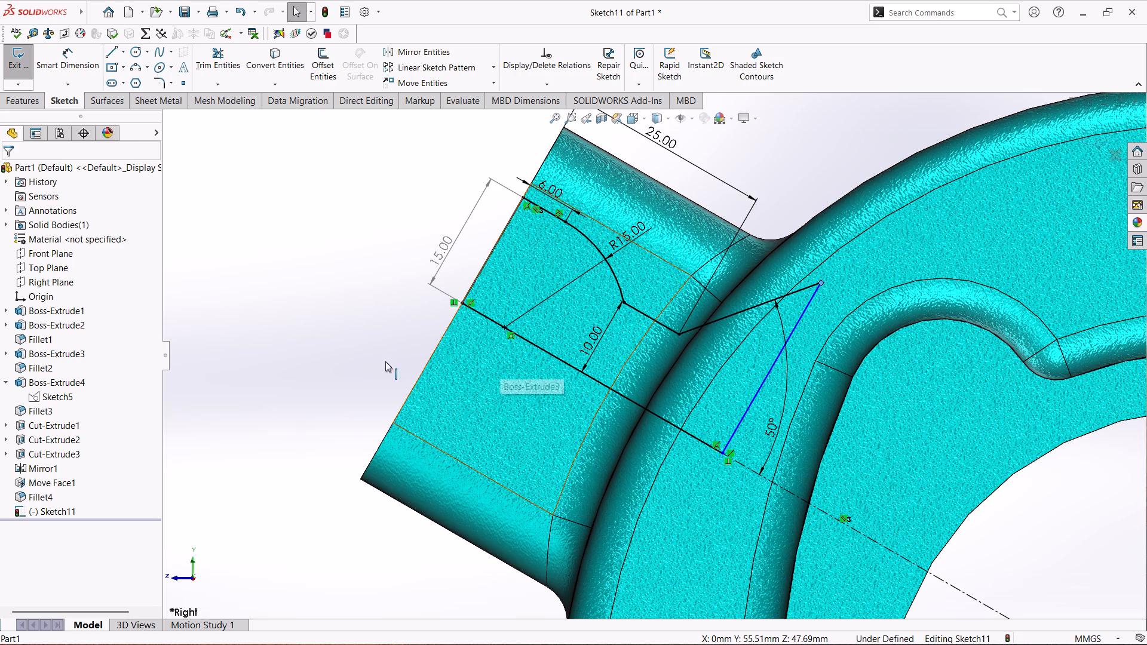
# Create a blind 360° revolved cut through the boss from the profile, using the angled centerline as the axis.
pyautogui.click(16, 105)
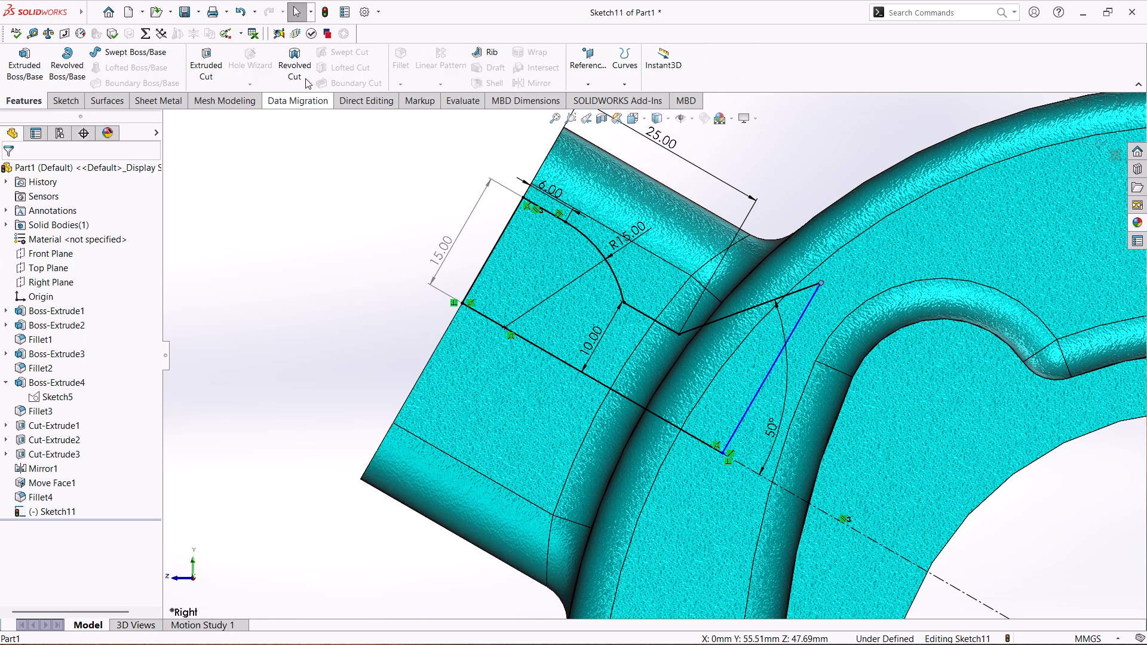
pyautogui.click(304, 71)
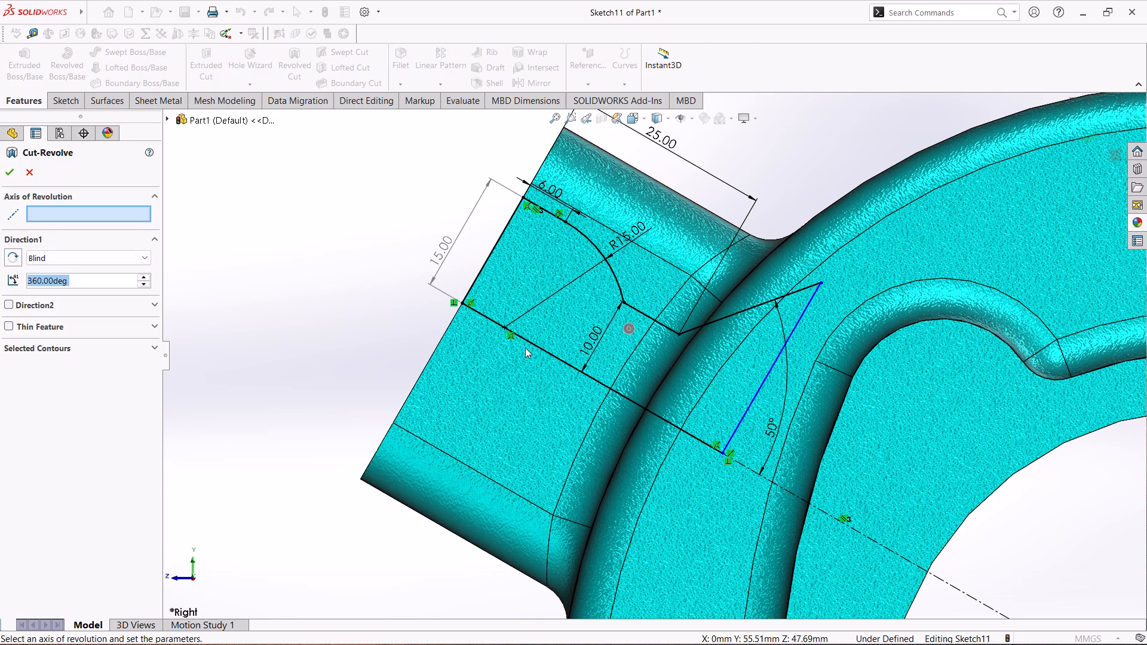
pyautogui.click(791, 492)
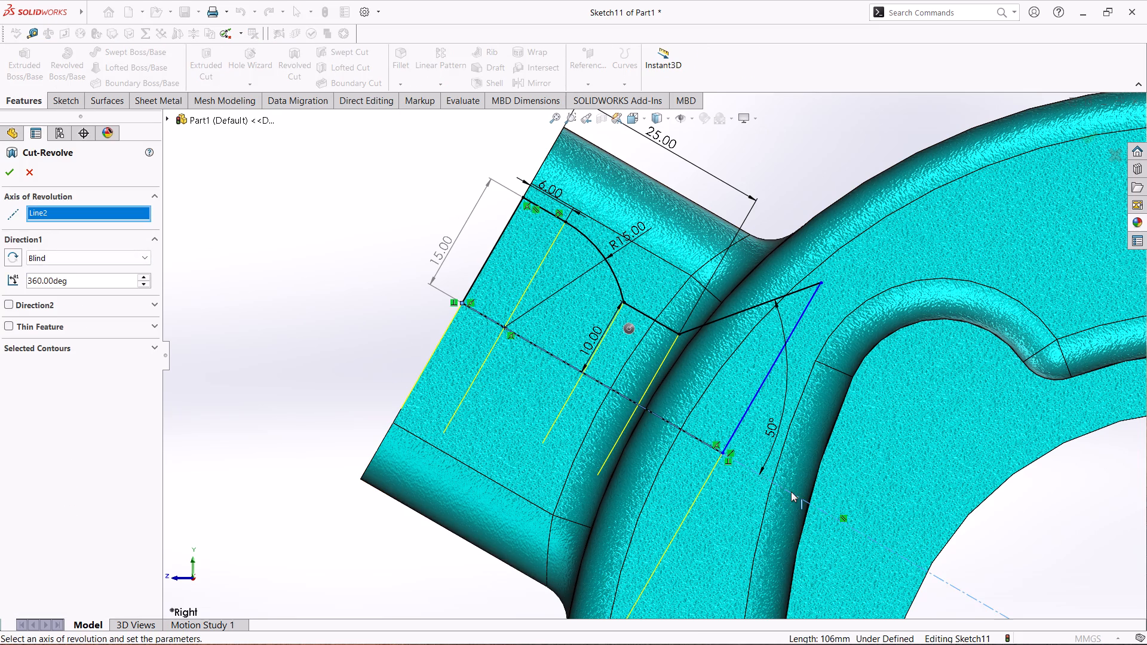
pyautogui.moveTo(287, 320); pyautogui.dragTo(318, 340, button='middle')
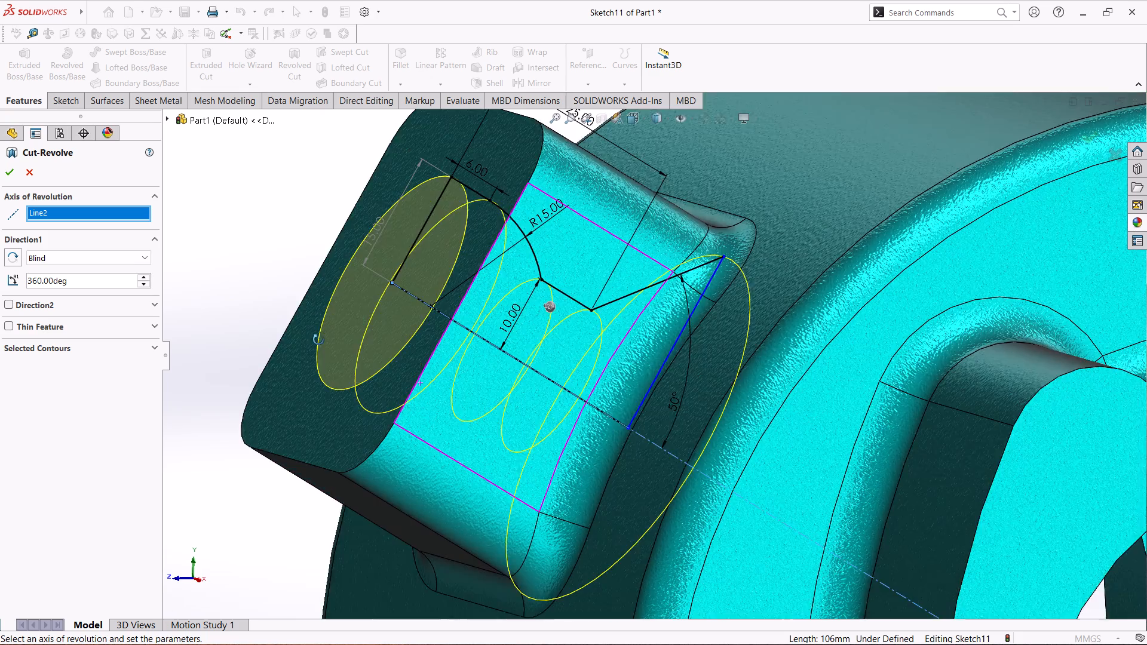
pyautogui.moveTo(318, 340); pyautogui.dragTo(326, 337, button='middle')
pyautogui.scroll(2, 326, 333)
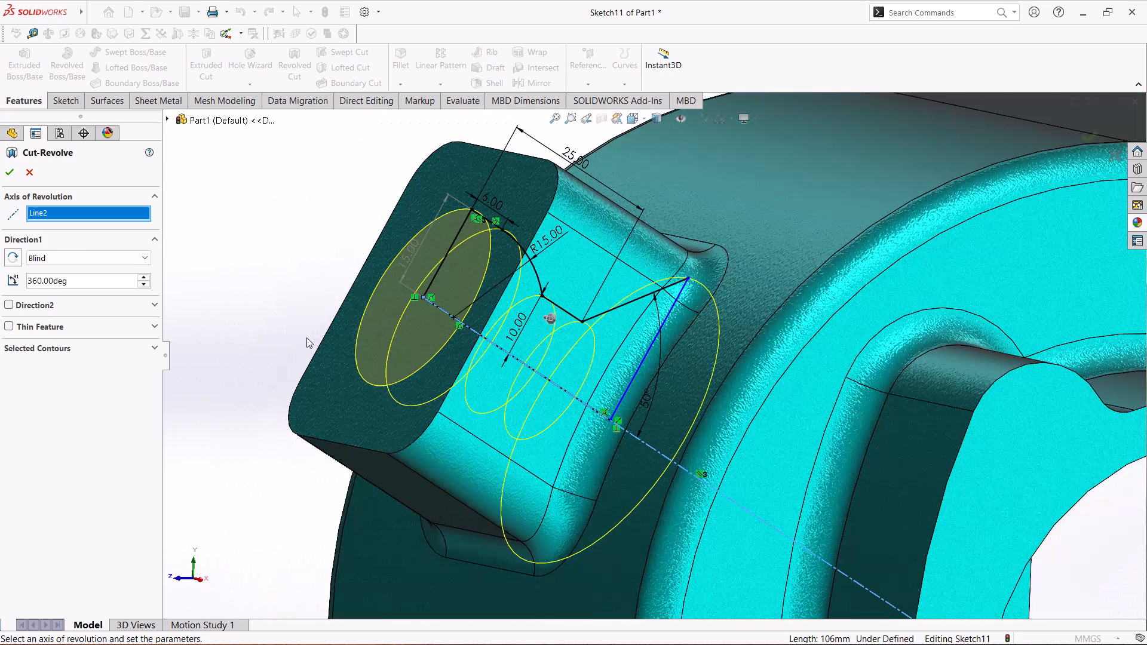
pyautogui.click(14, 174)
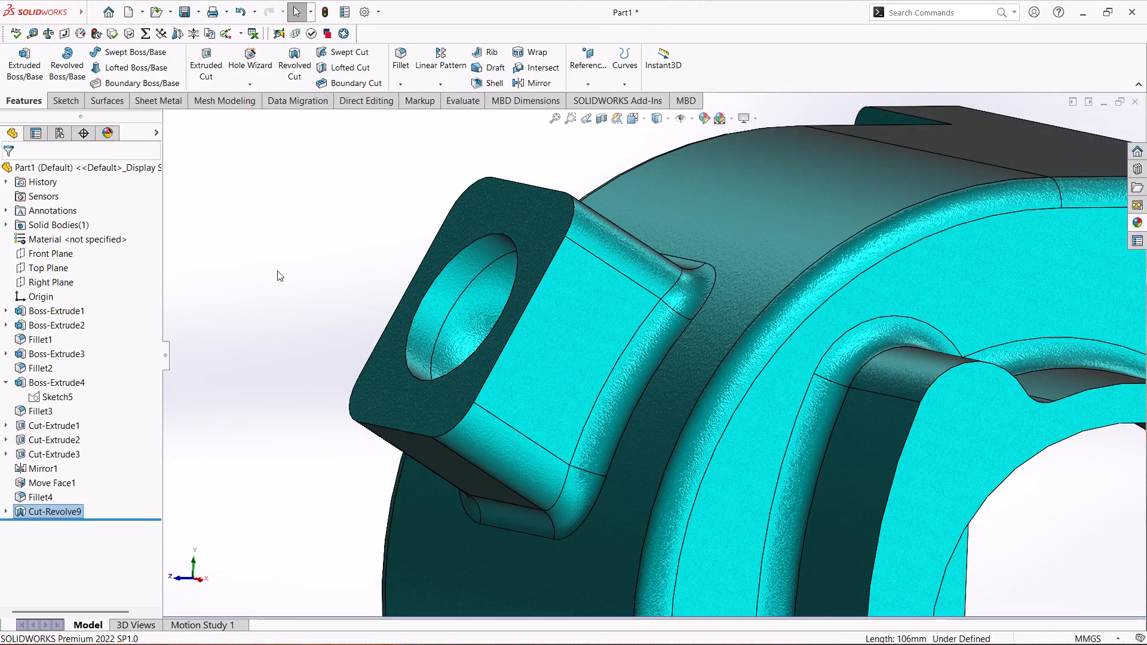
# Examine the revolved cut through the angled boss from both inside and outside the housing.
pyautogui.moveTo(285, 269); pyautogui.dragTo(231, 268, button='middle')
pyautogui.moveTo(996, 488); pyautogui.dragTo(928, 471, button='middle')
pyautogui.moveTo(943, 505); pyautogui.dragTo(960, 505, button='middle')
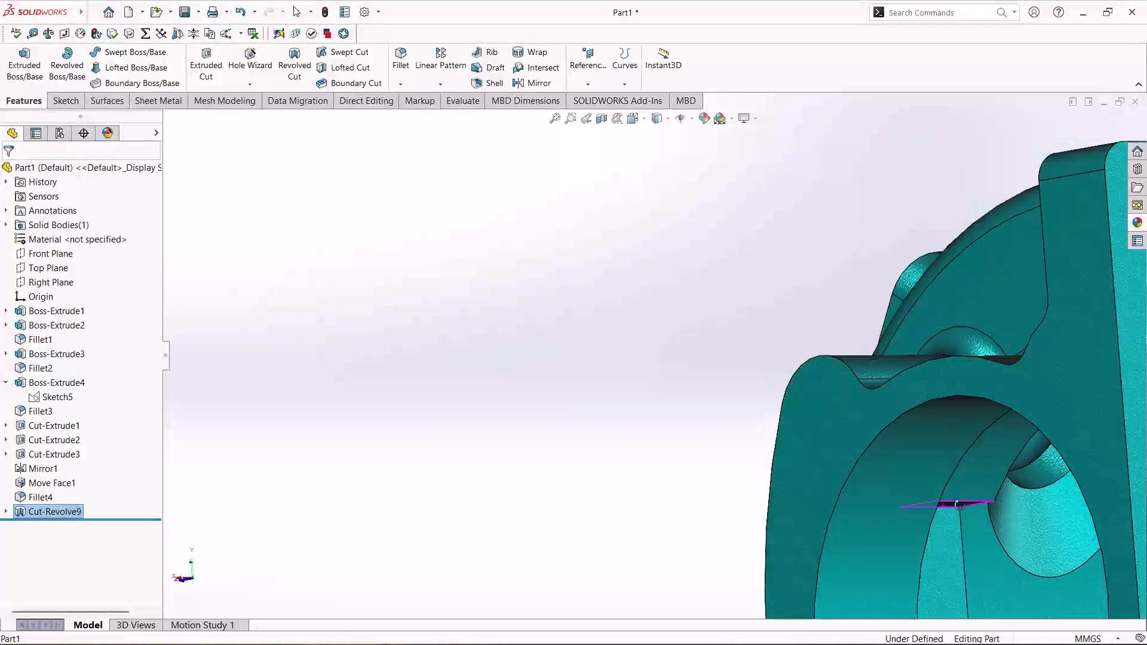
pyautogui.moveTo(960, 505); pyautogui.dragTo(906, 478, button='middle')
pyautogui.scroll(3, 1011, 511)
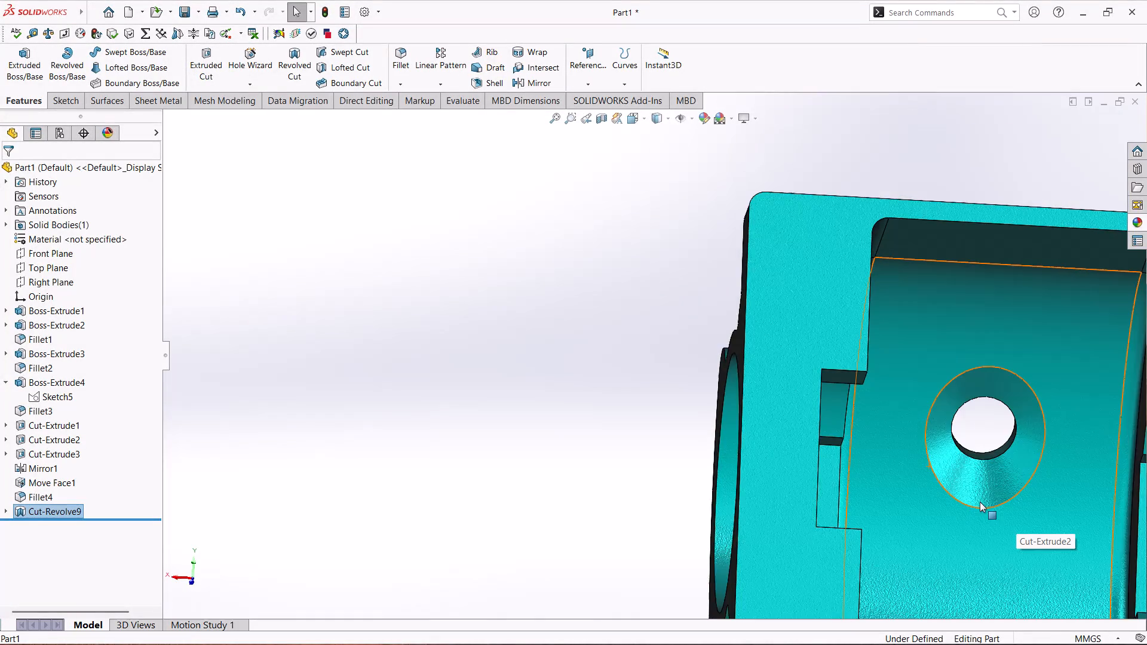
pyautogui.scroll(-5, 972, 418)
pyautogui.scroll(3, 897, 424)
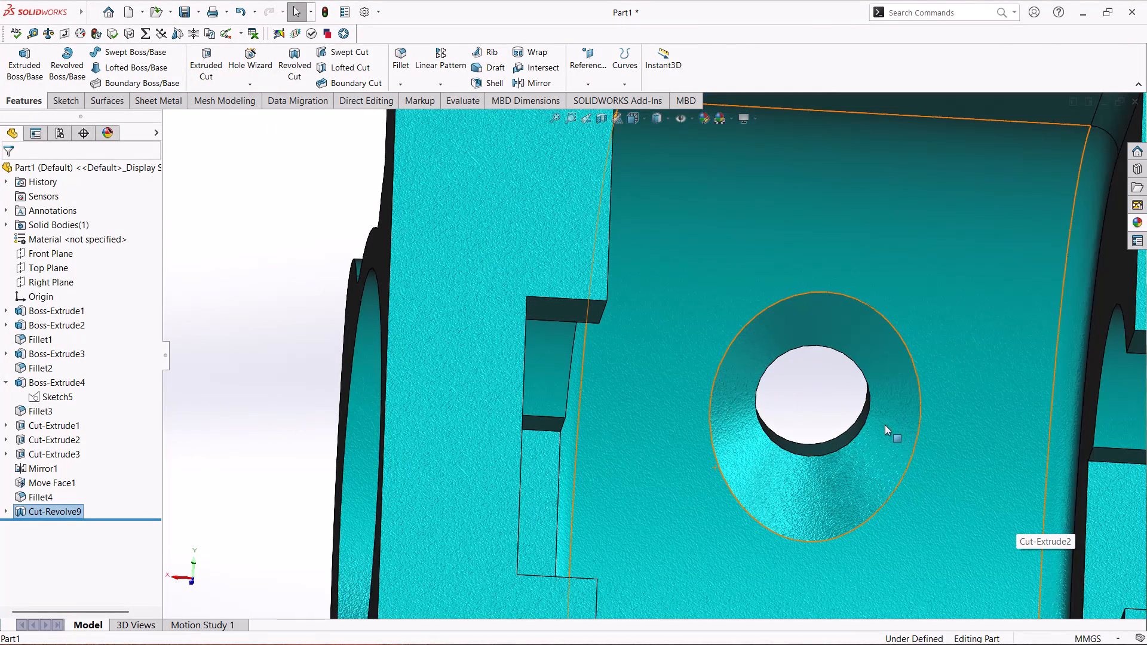
pyautogui.scroll(2, 697, 425)
pyautogui.moveTo(727, 425); pyautogui.dragTo(842, 448, button='middle')
pyautogui.moveTo(662, 449); pyautogui.dragTo(759, 474, button='middle')
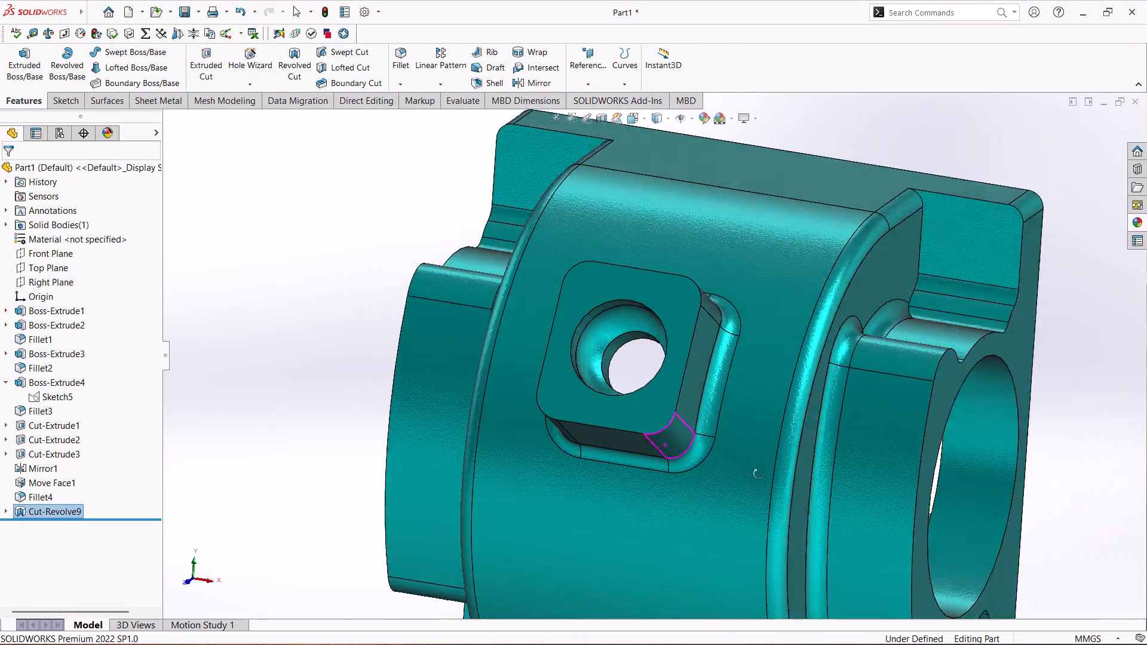
pyautogui.moveTo(759, 474); pyautogui.dragTo(697, 450, button='middle')
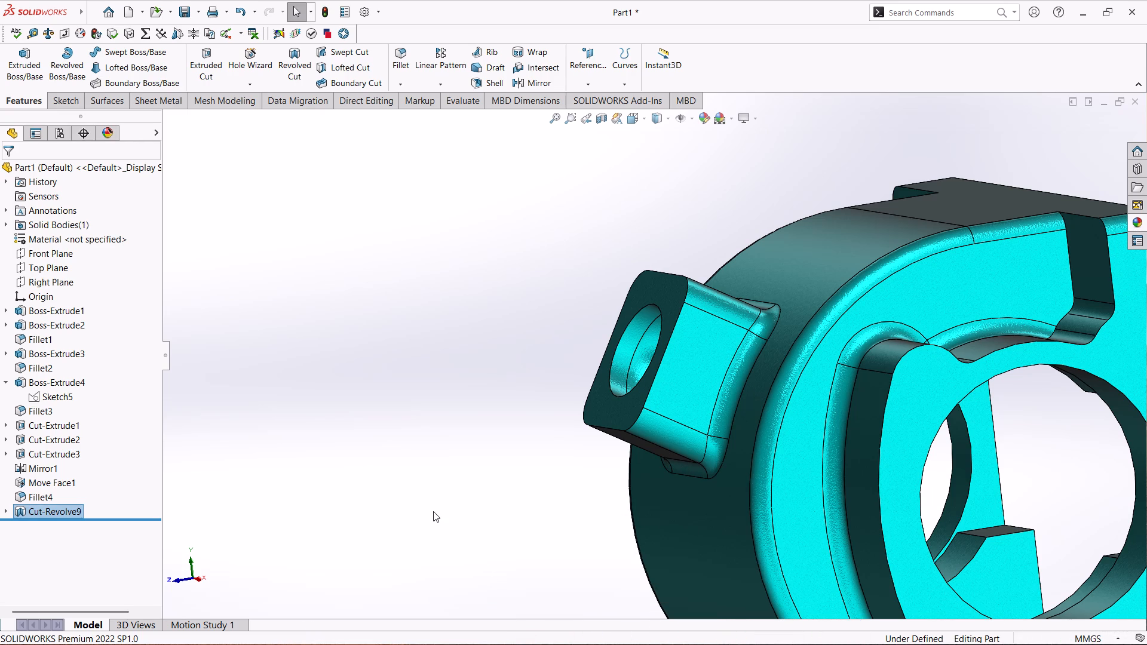
# Inspect the boss's bore profile in a temporary section view on the Right Plane, offset to -5 mm.
pyautogui.click(594, 122)
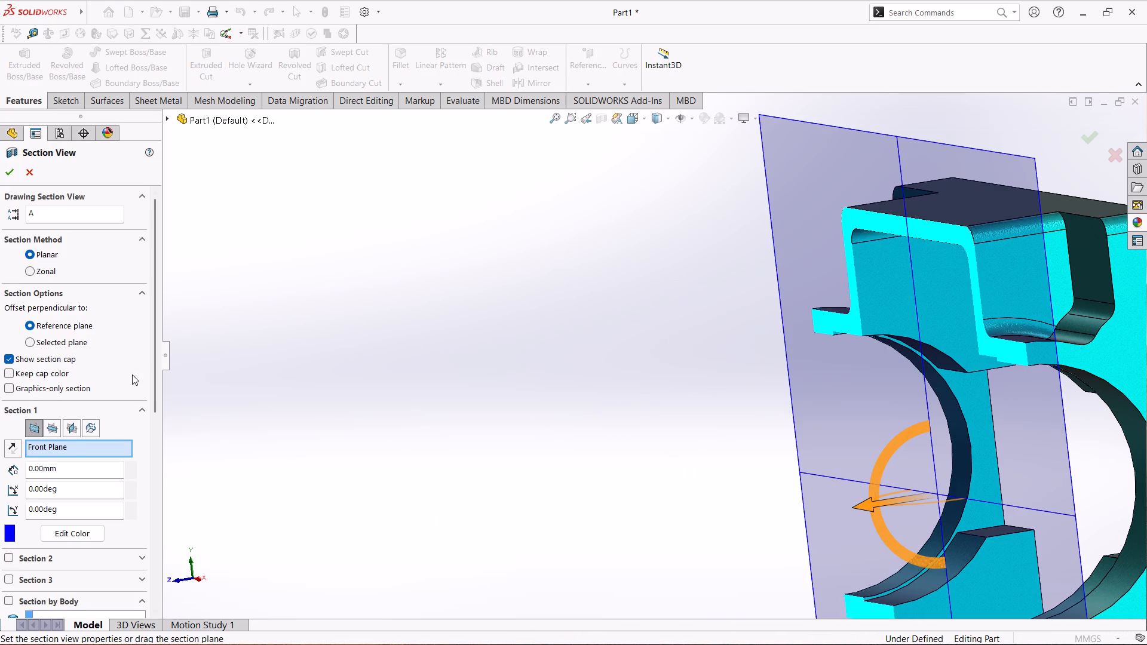
pyautogui.click(66, 429)
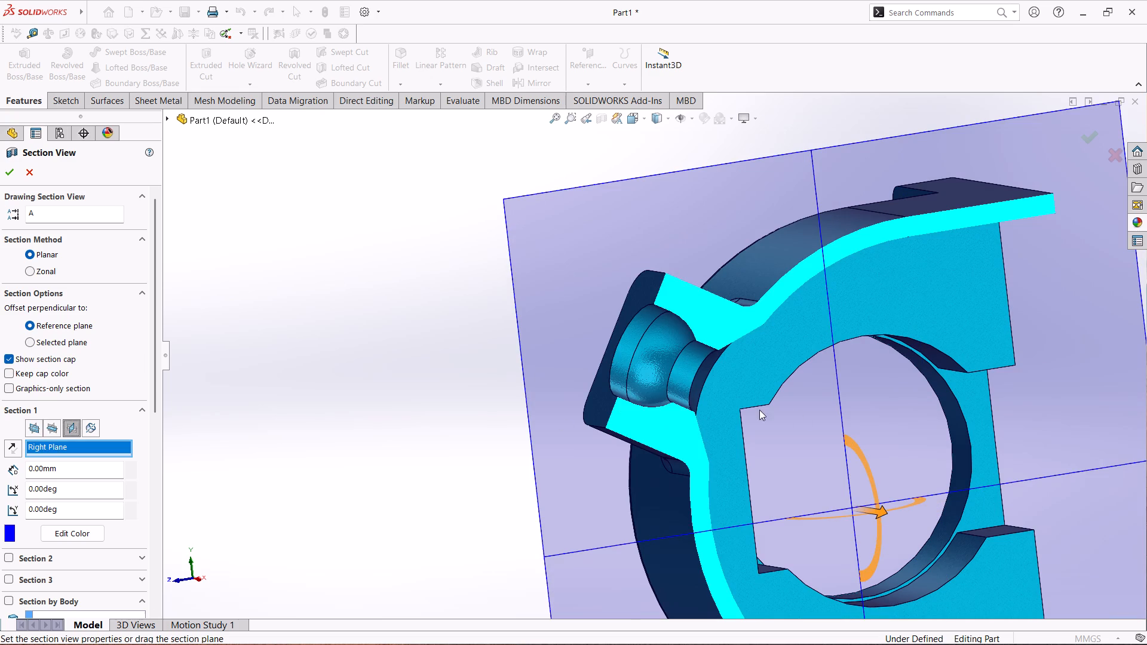
pyautogui.moveTo(863, 520); pyautogui.dragTo(846, 509)
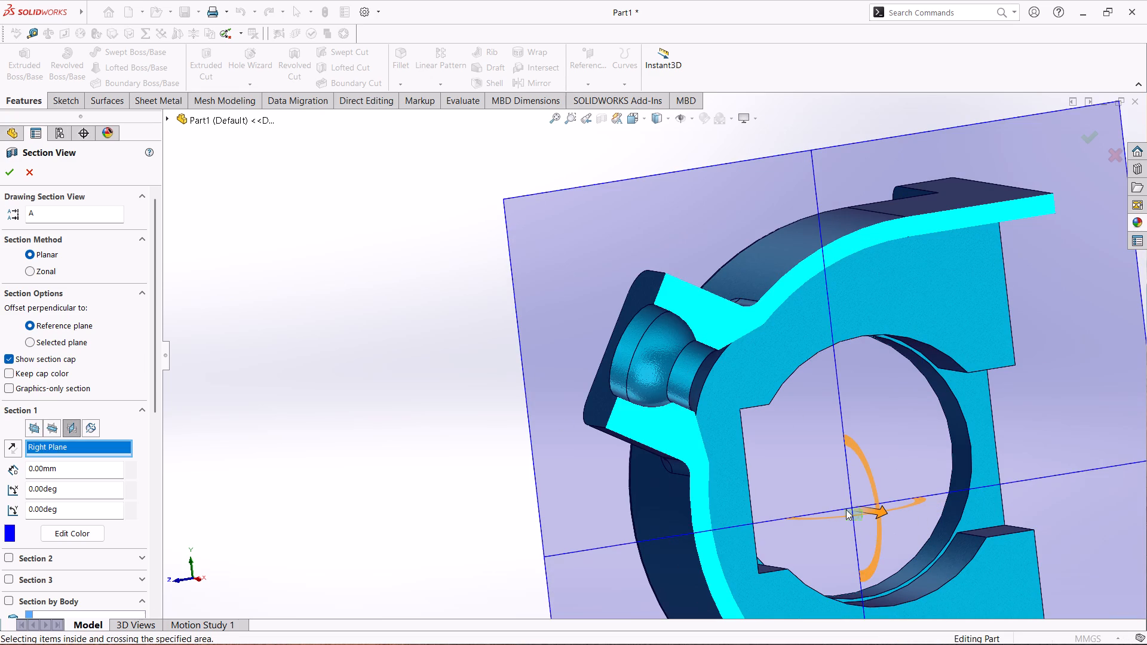
pyautogui.moveTo(899, 502); pyautogui.dragTo(861, 502, button='middle')
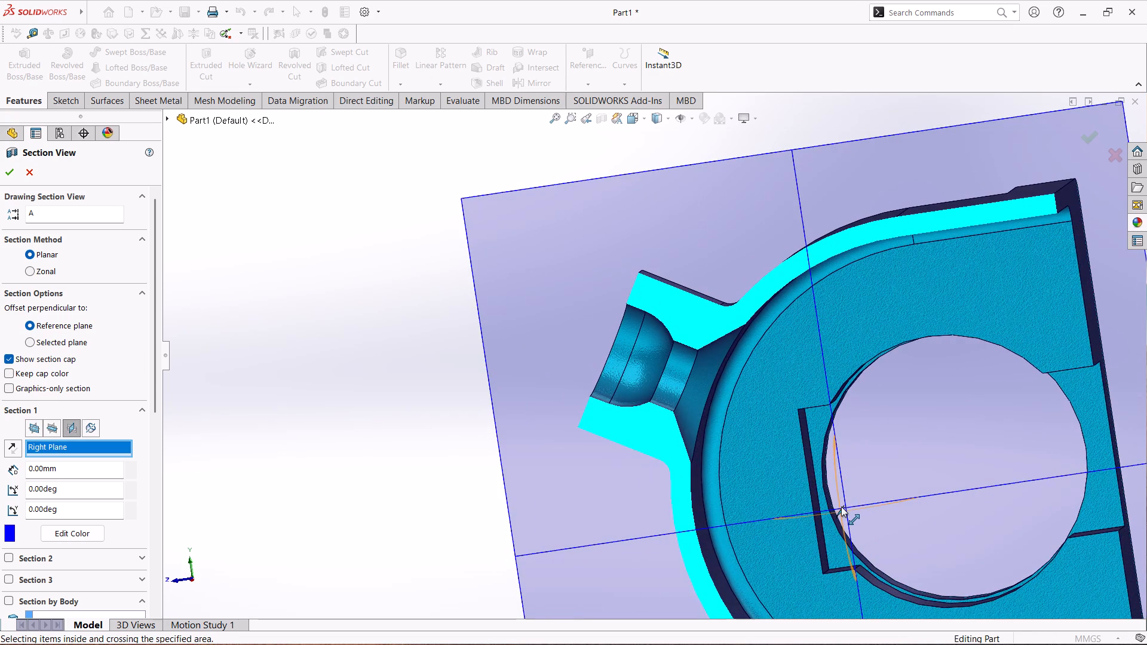
pyautogui.click(841, 509)
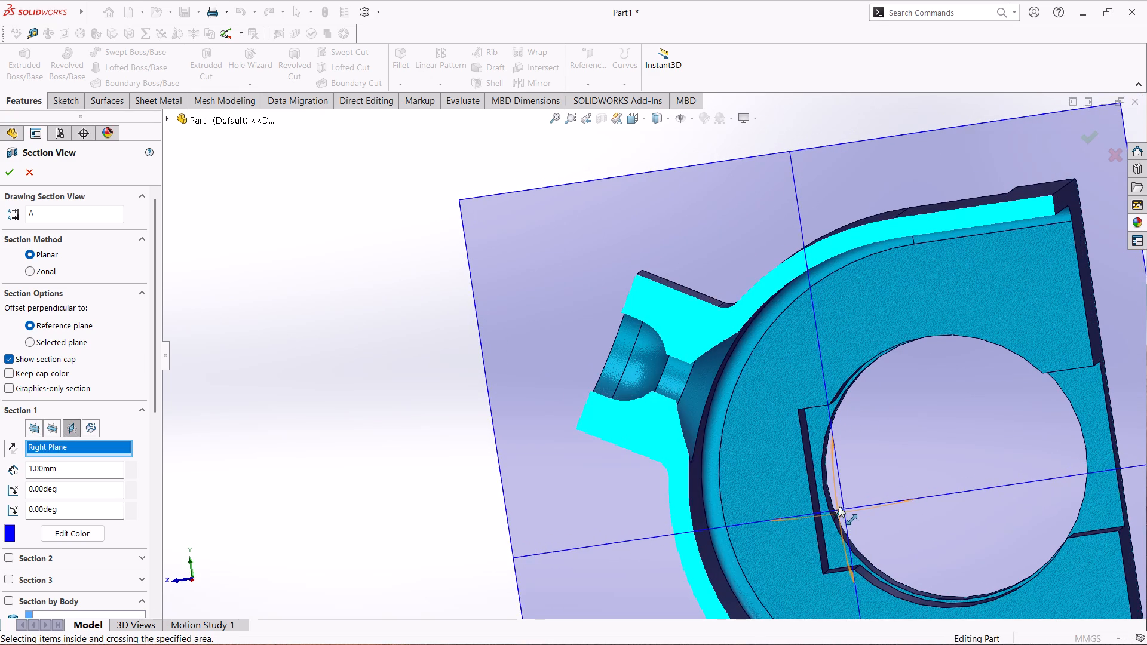
pyautogui.scroll(-7, 713, 309)
pyautogui.scroll(5, 685, 380)
pyautogui.scroll(-2, 628, 432)
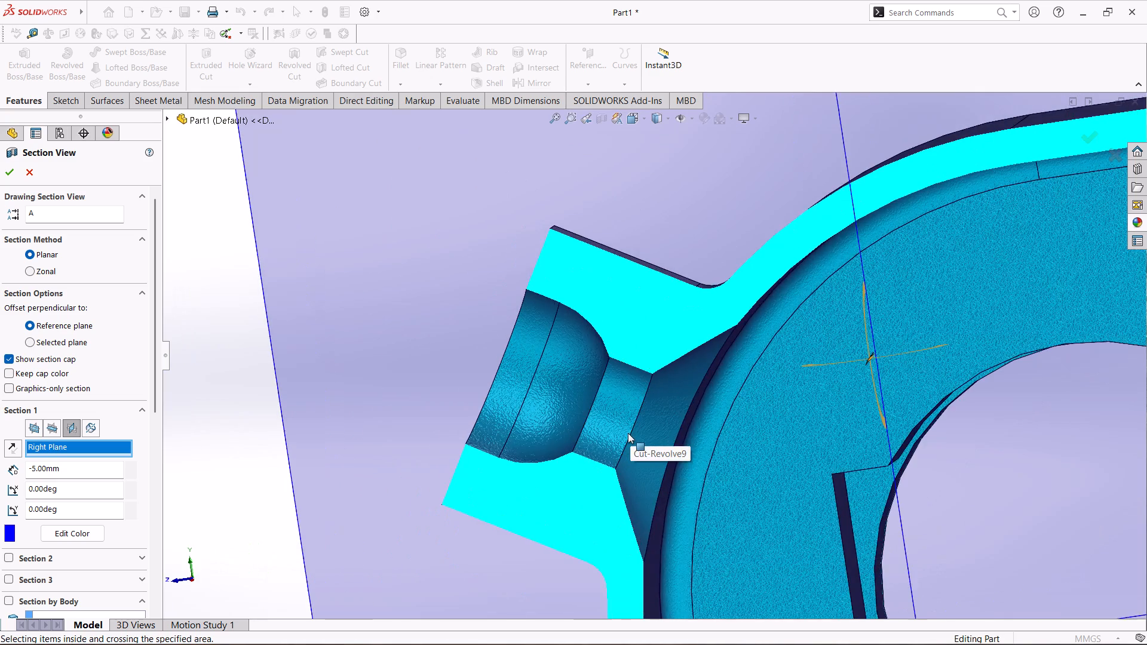
pyautogui.scroll(-3, 628, 433)
pyautogui.scroll(7, 625, 431)
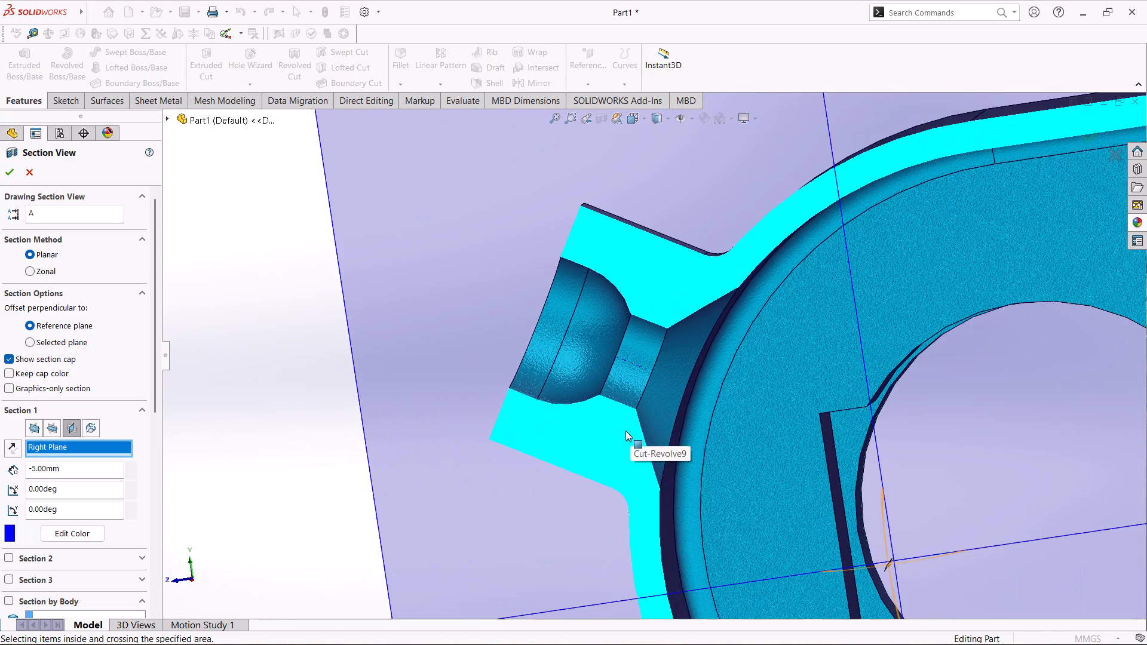
pyautogui.scroll(2, 625, 431)
pyautogui.click(439, 414)
pyautogui.click(28, 177)
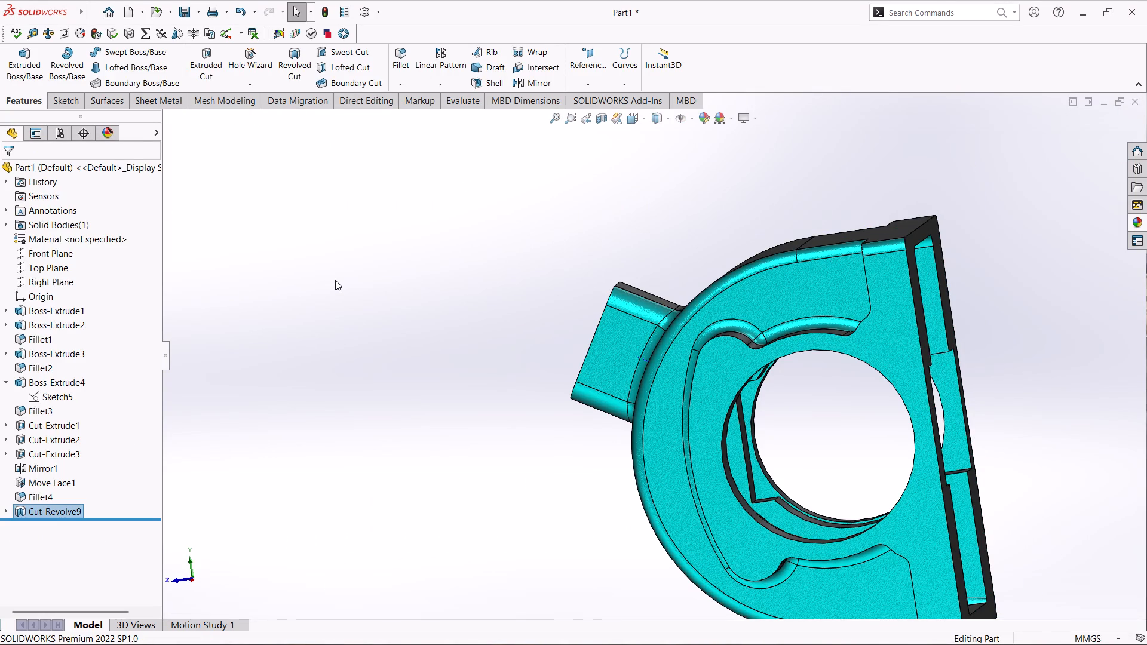
# Specify a Hole Wizard GB bottoming tapped hole, size M6, blind 15 mm deep with a 12 mm blind thread.
pyautogui.click(247, 60)
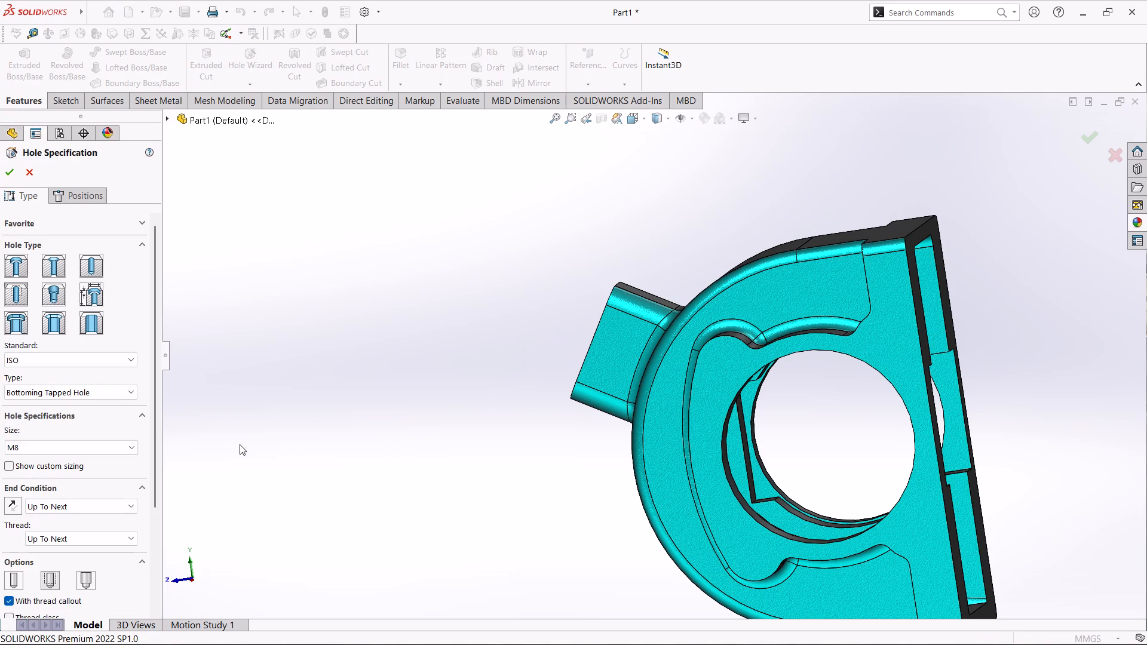
pyautogui.click(14, 296)
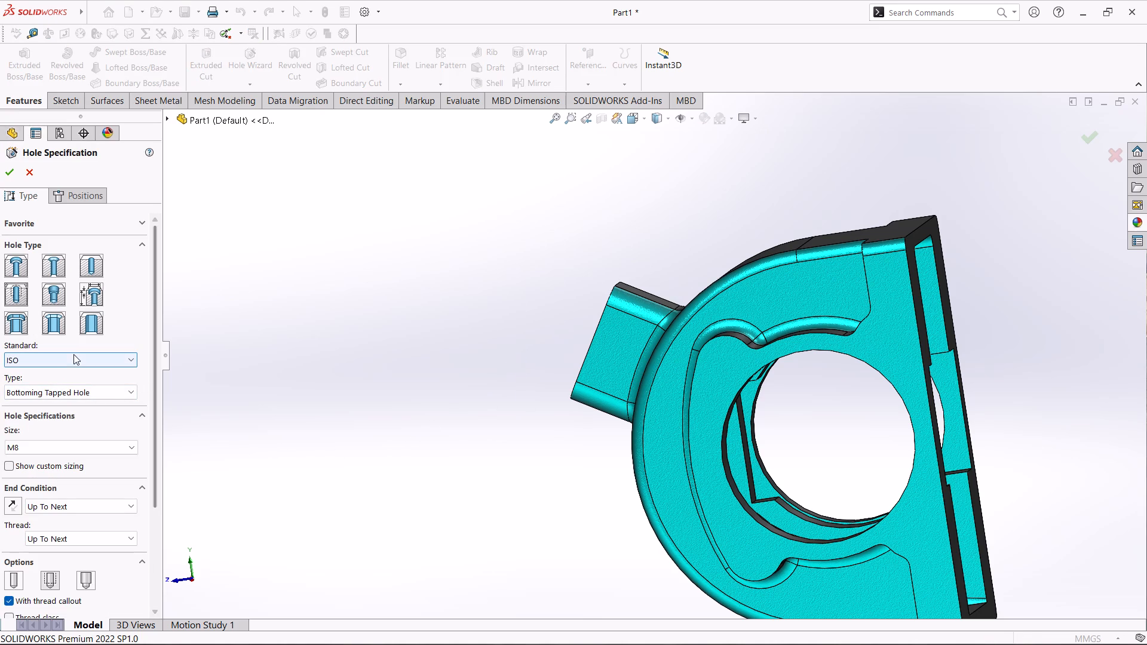
pyautogui.click(76, 362)
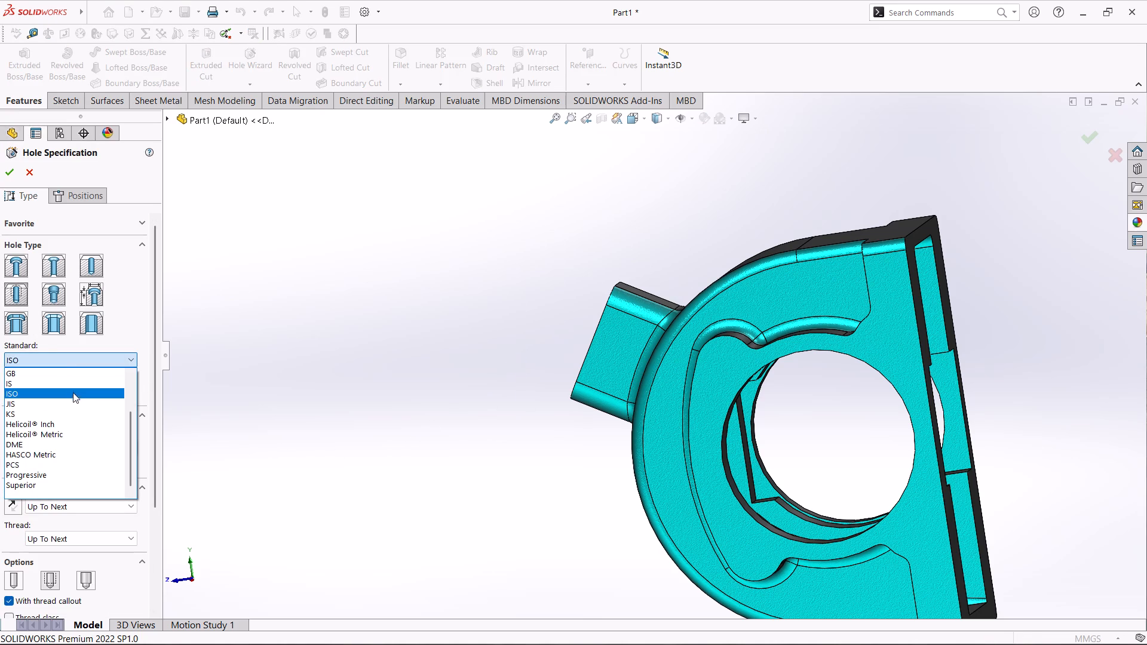
pyautogui.click(71, 373)
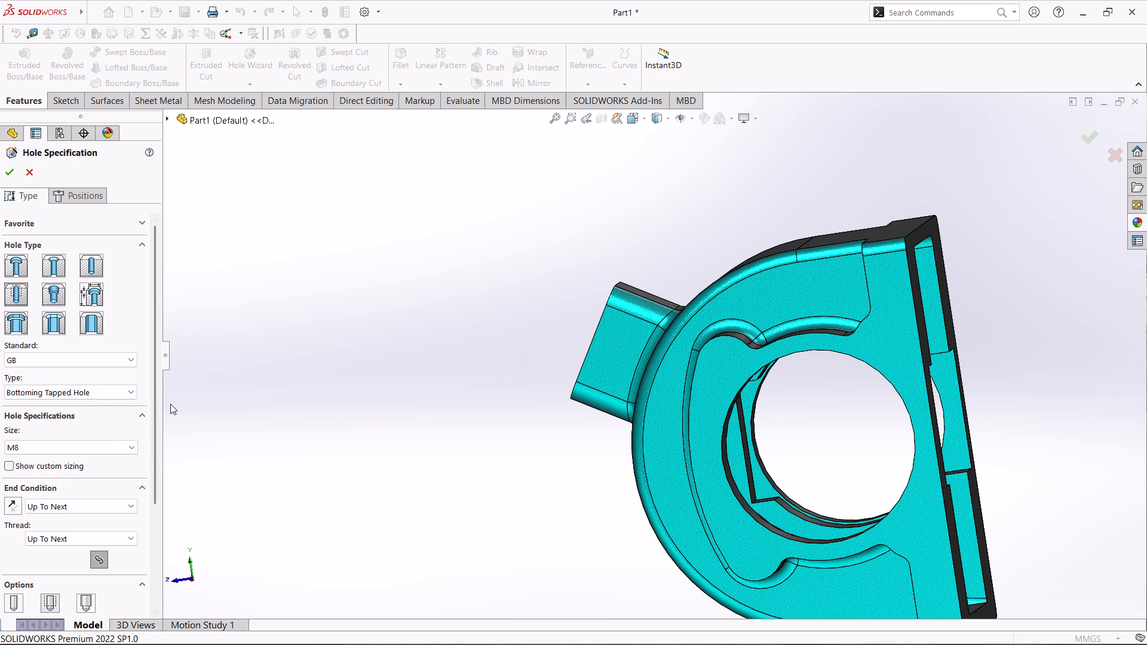
pyautogui.moveTo(154, 397); pyautogui.dragTo(165, 486)
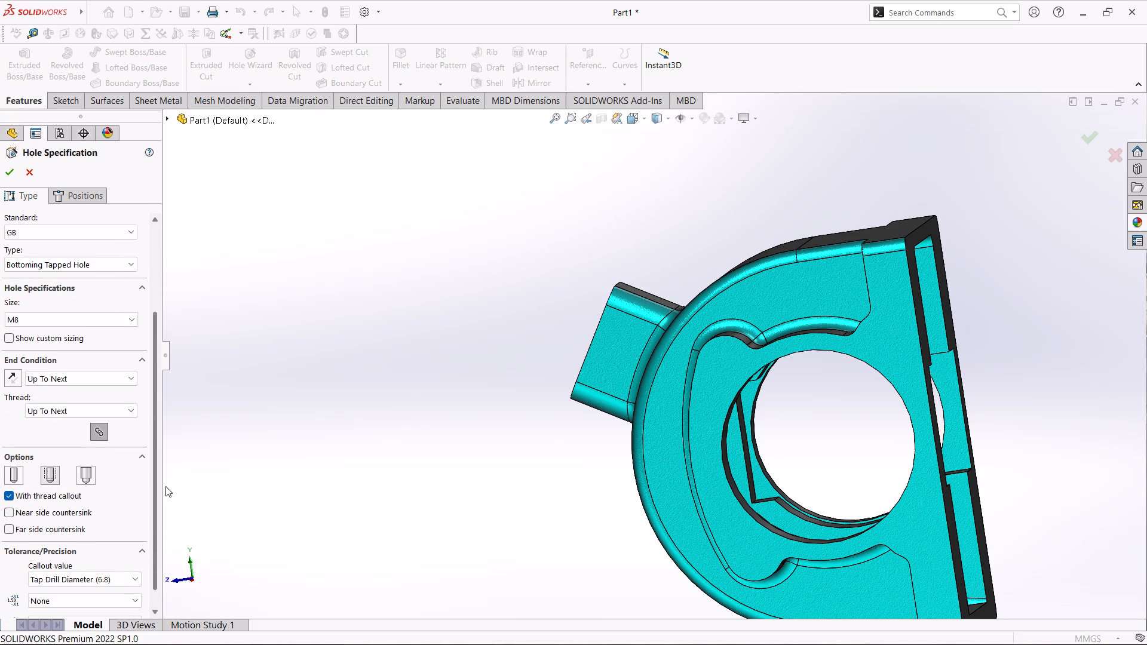
pyautogui.moveTo(165, 486); pyautogui.dragTo(164, 487)
pyautogui.click(118, 317)
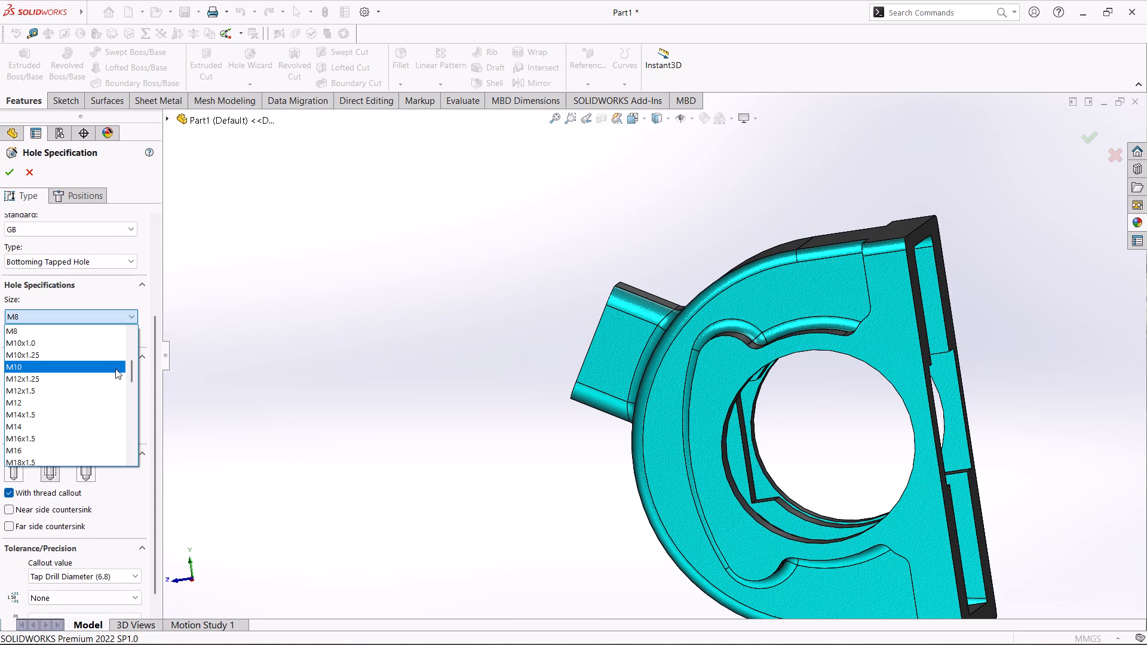
pyautogui.scroll(2, 115, 368)
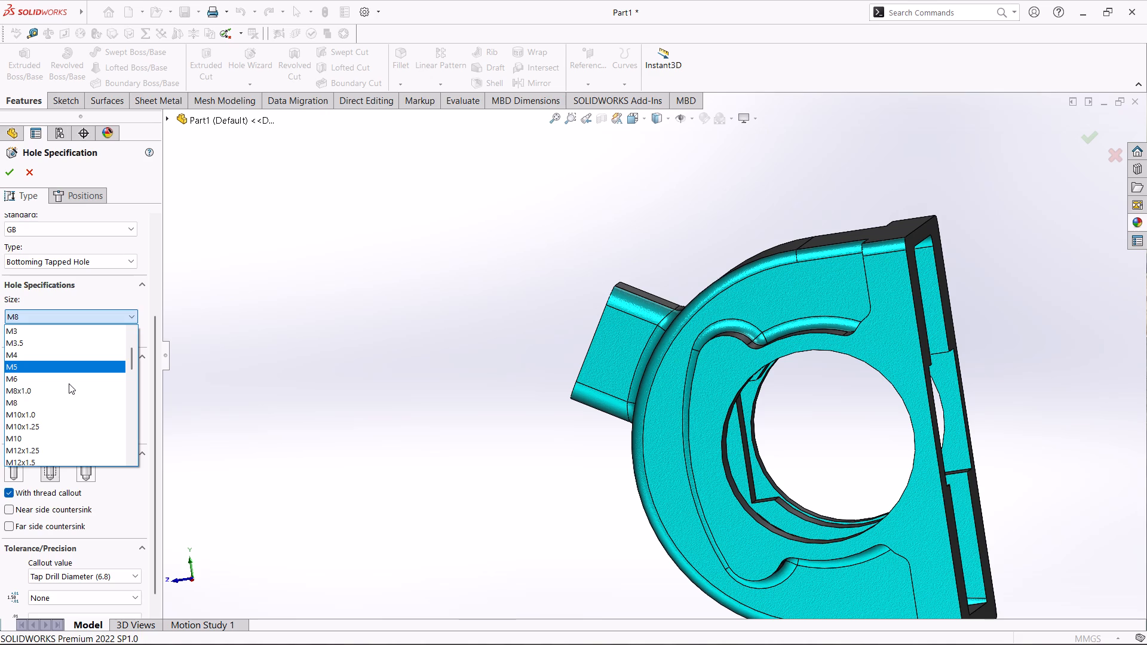
pyautogui.click(69, 383)
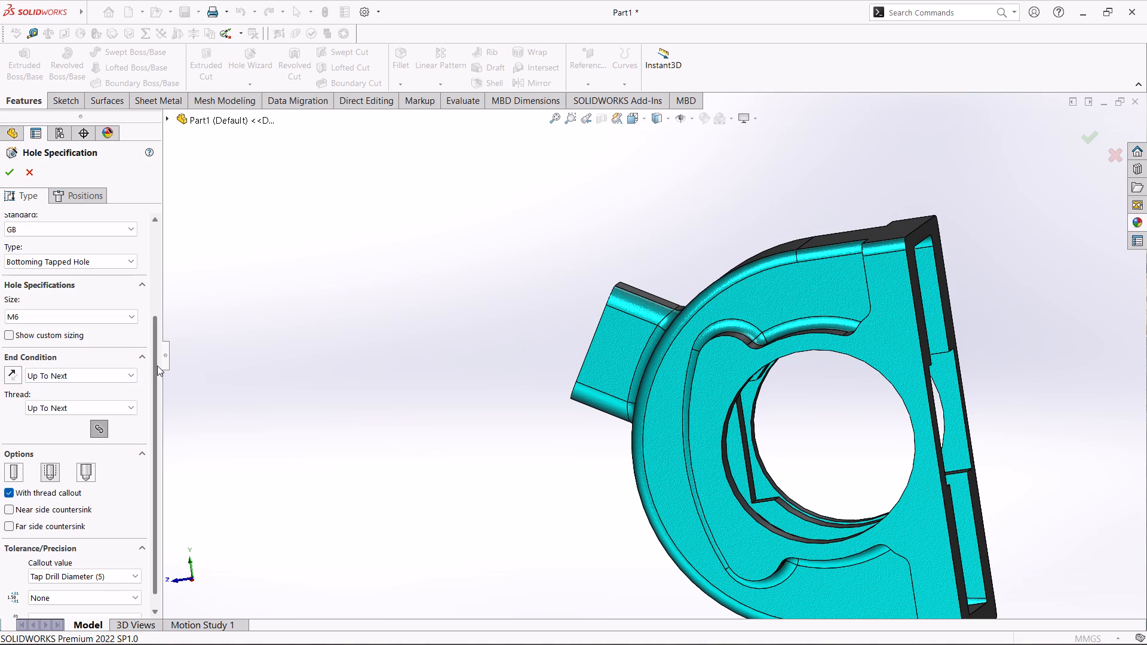
pyautogui.moveTo(156, 366); pyautogui.dragTo(163, 410)
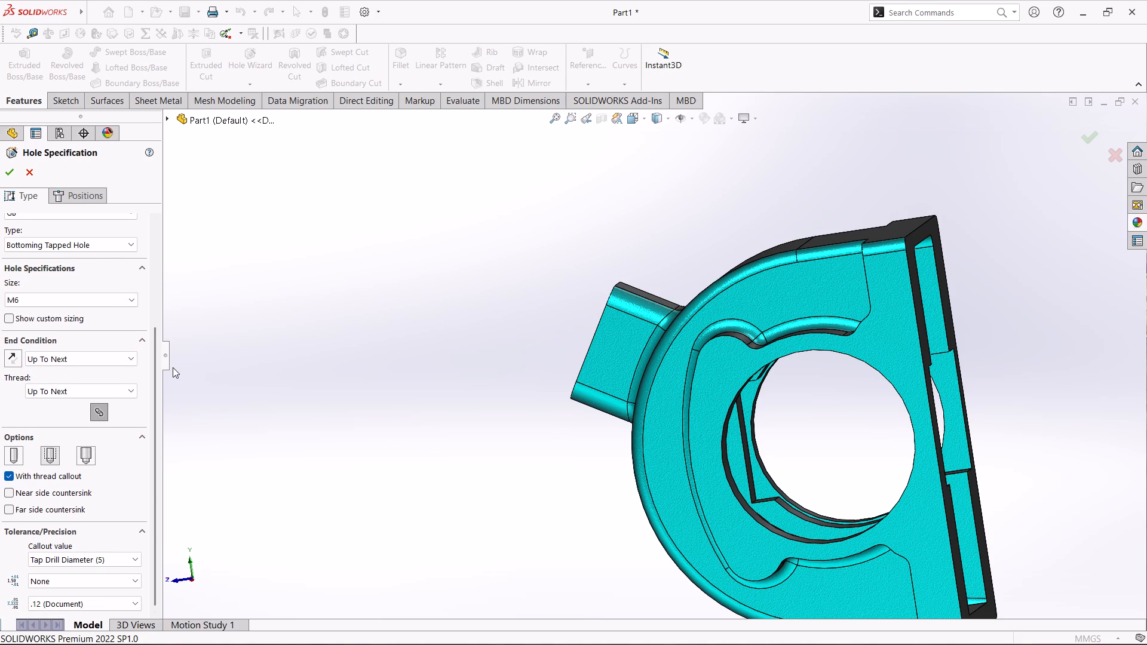
pyautogui.click(80, 361)
pyautogui.click(81, 373)
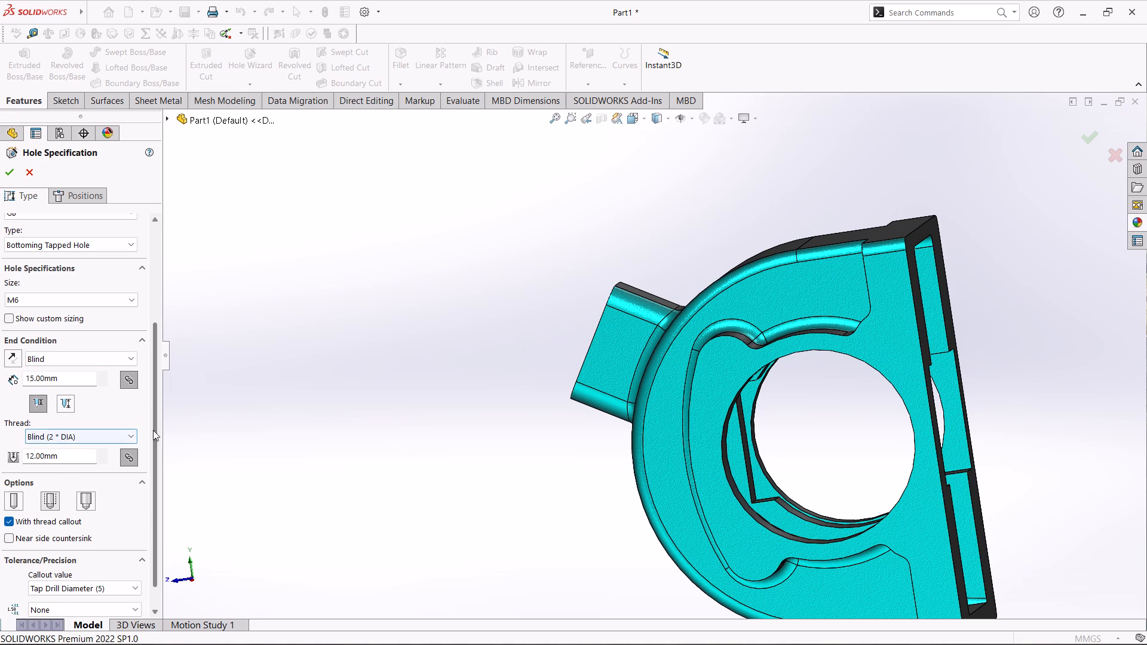
pyautogui.moveTo(160, 426); pyautogui.dragTo(165, 447)
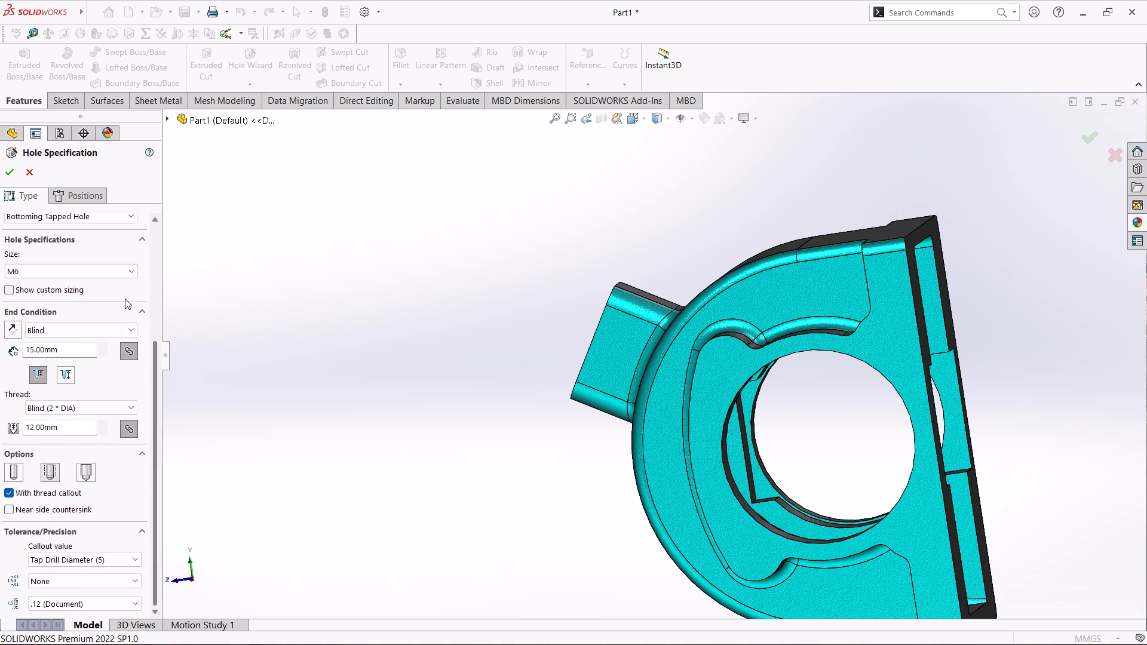
# Place the M6 tapped holes at the four rounded-corner arc centres of the angled boss's end face and create them.
pyautogui.click(86, 193)
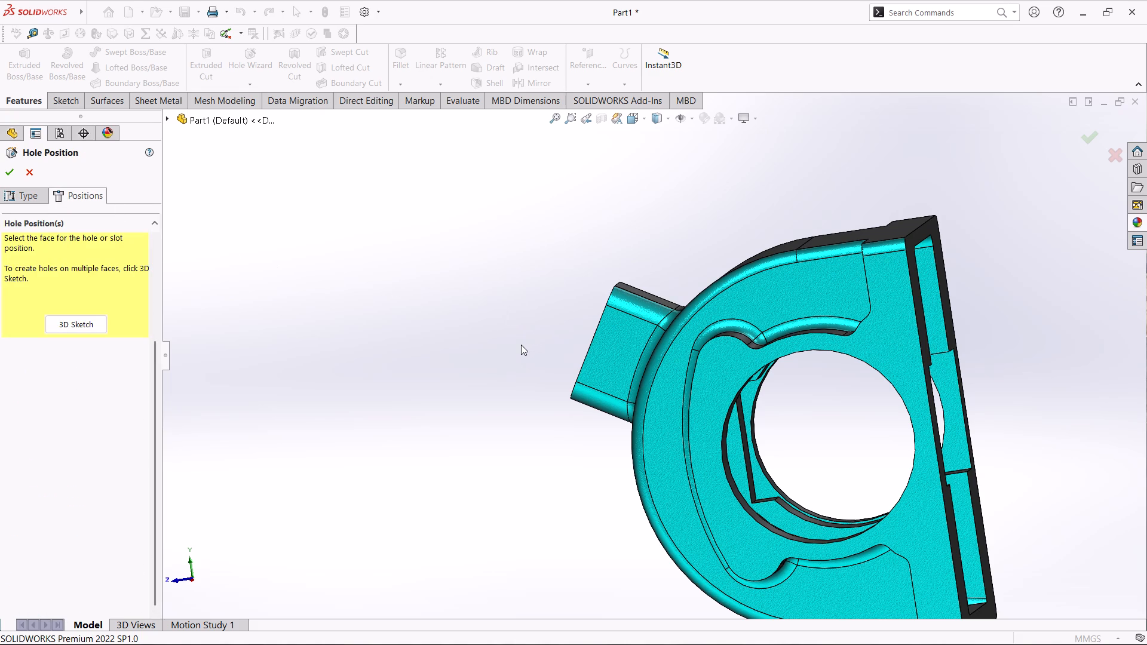
pyautogui.moveTo(812, 410); pyautogui.dragTo(823, 411, button='middle')
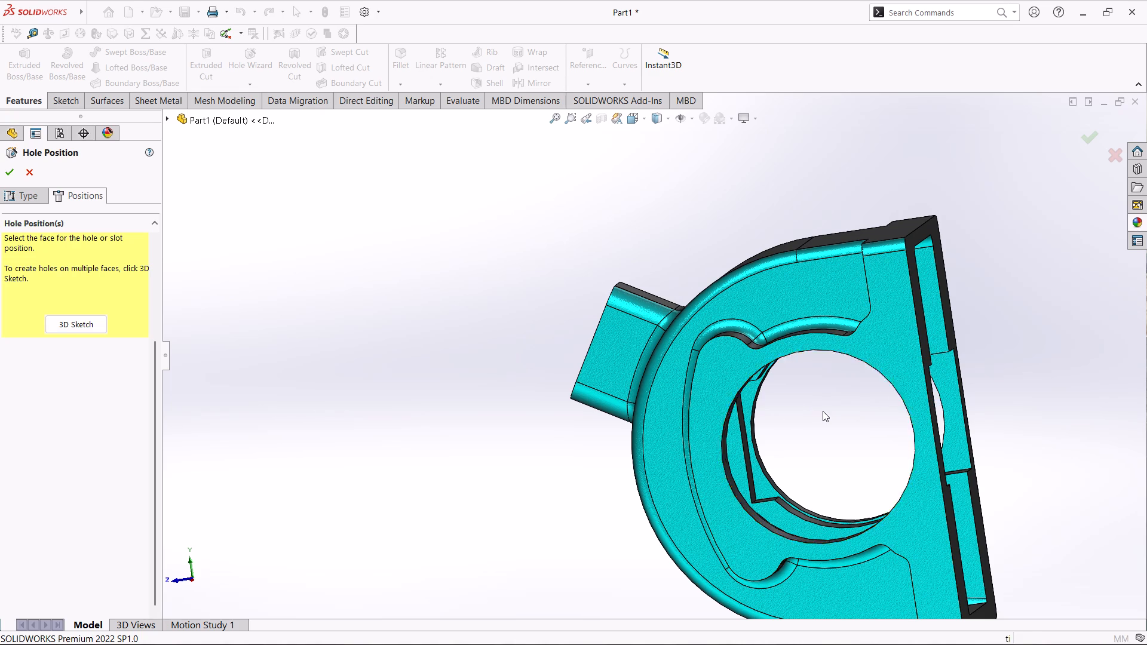
pyautogui.moveTo(823, 411); pyautogui.dragTo(942, 413, button='middle')
pyautogui.scroll(1, 749, 430)
pyautogui.scroll(1, 979, 420)
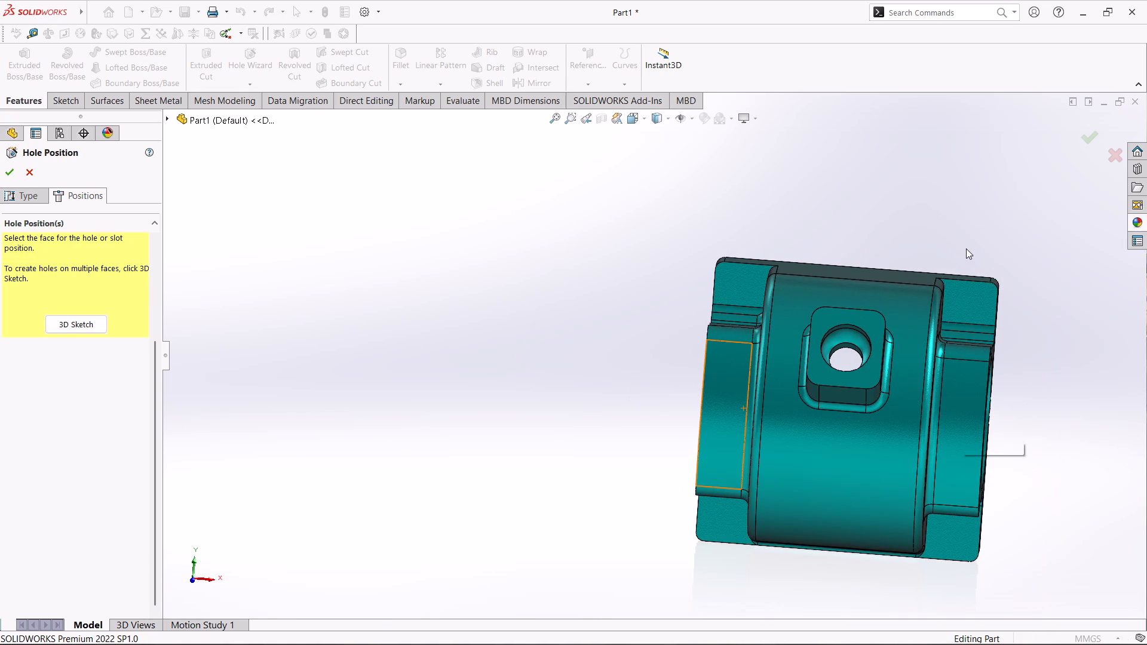
pyautogui.moveTo(957, 252); pyautogui.dragTo(957, 306, button='middle')
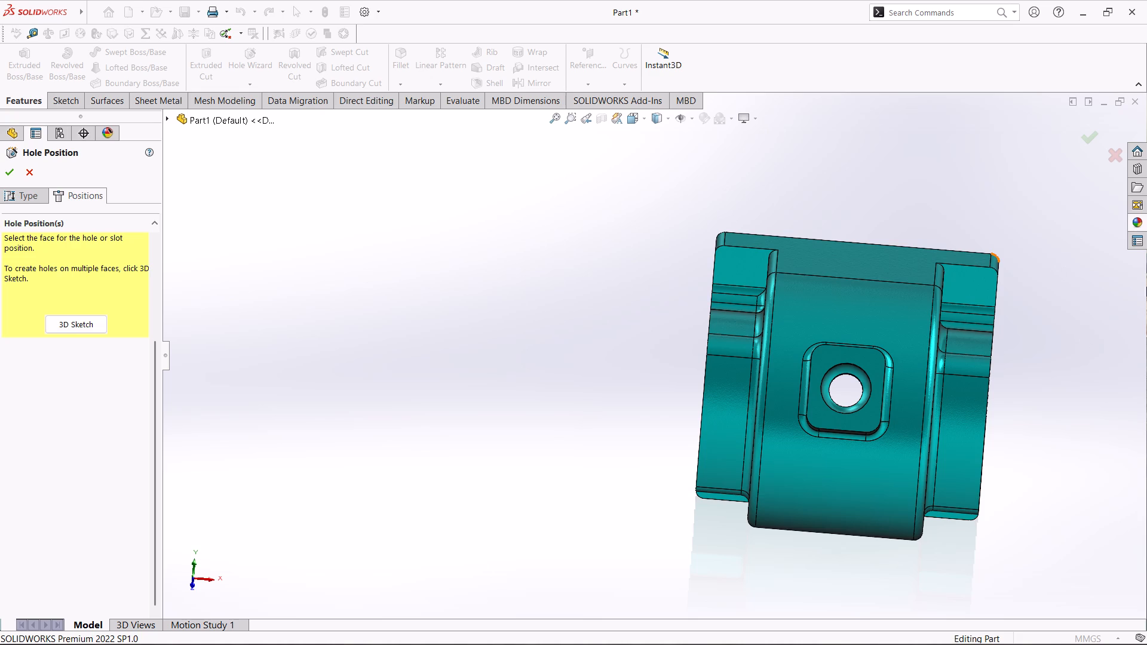
pyautogui.click(865, 414)
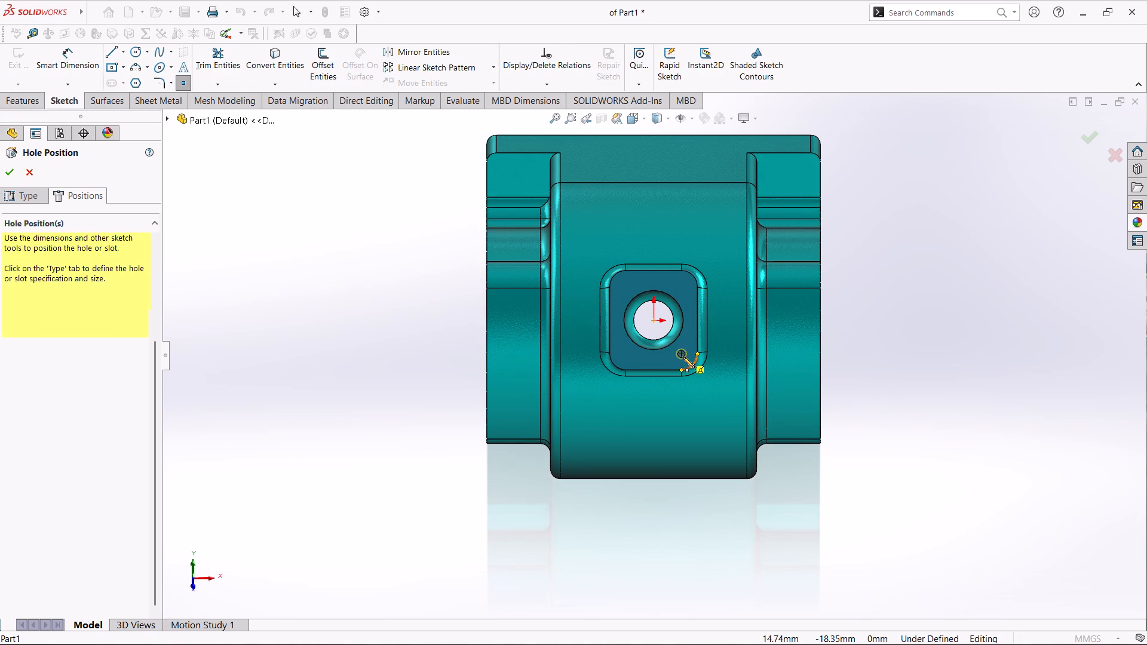
pyautogui.click(681, 354)
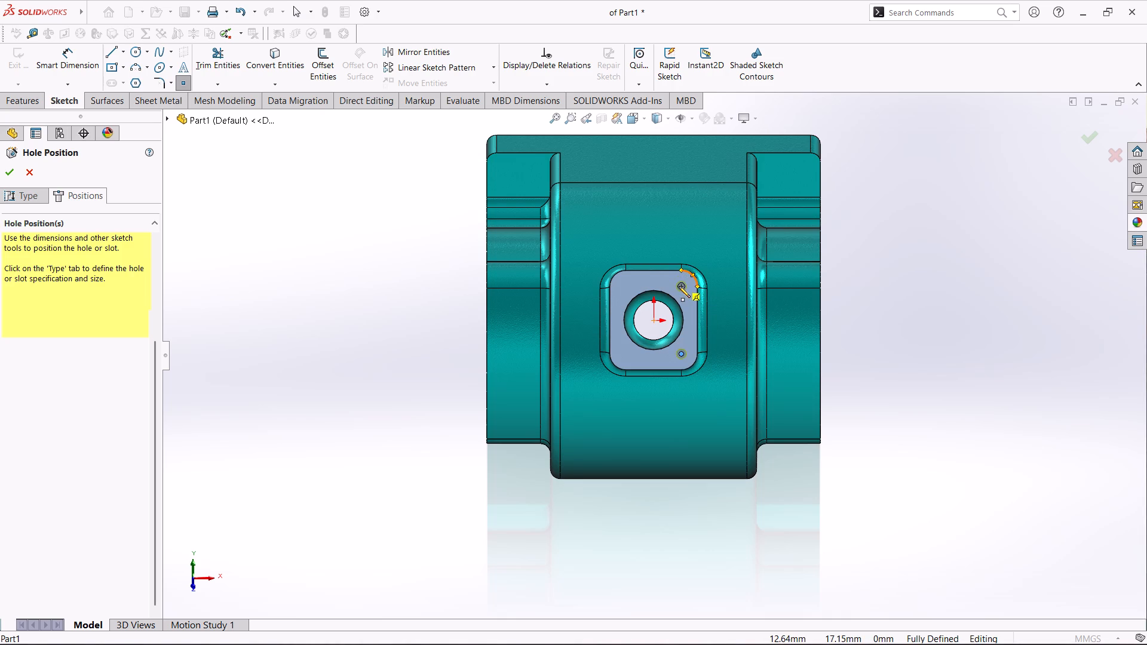
pyautogui.click(682, 286)
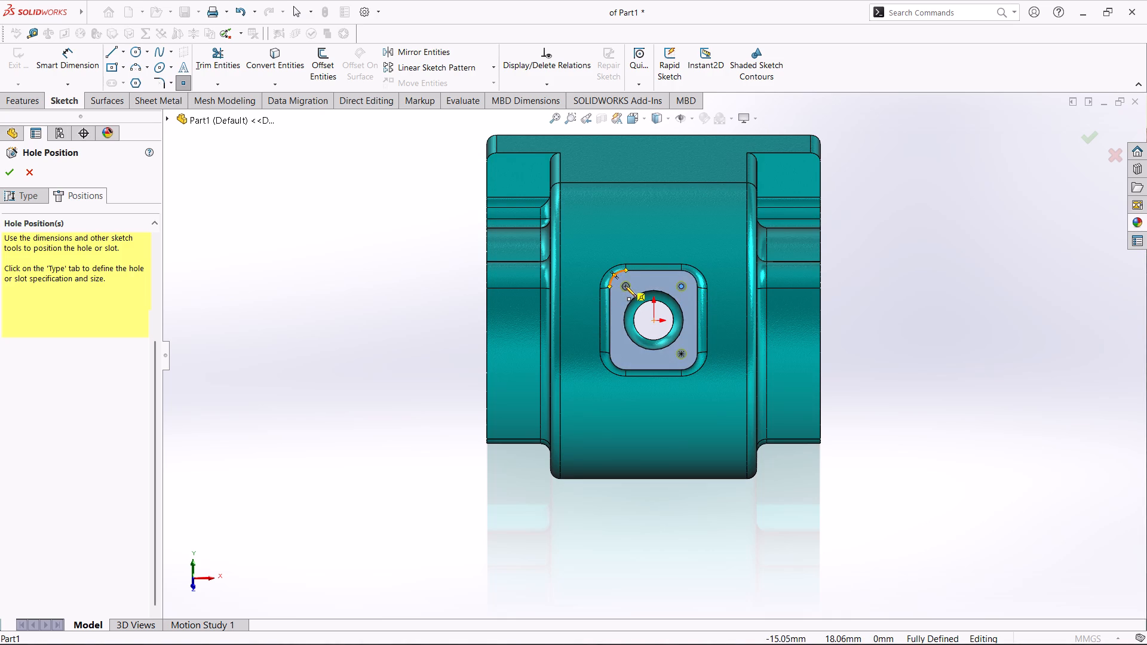
pyautogui.click(625, 285)
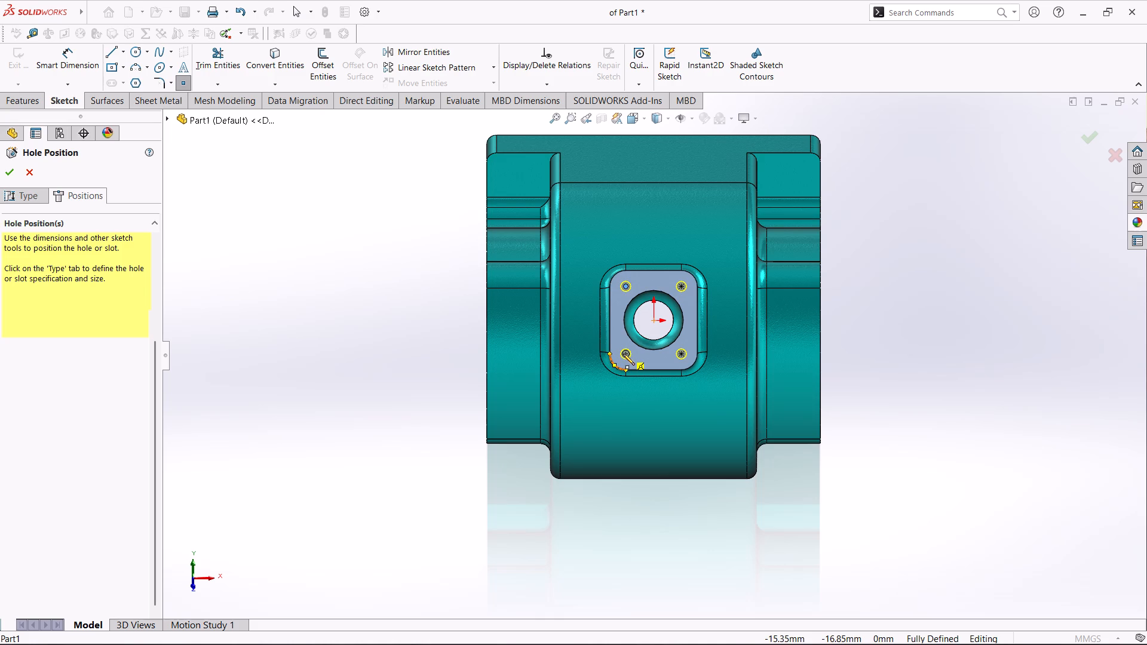
pyautogui.click(623, 354)
pyautogui.scroll(-5, 642, 345)
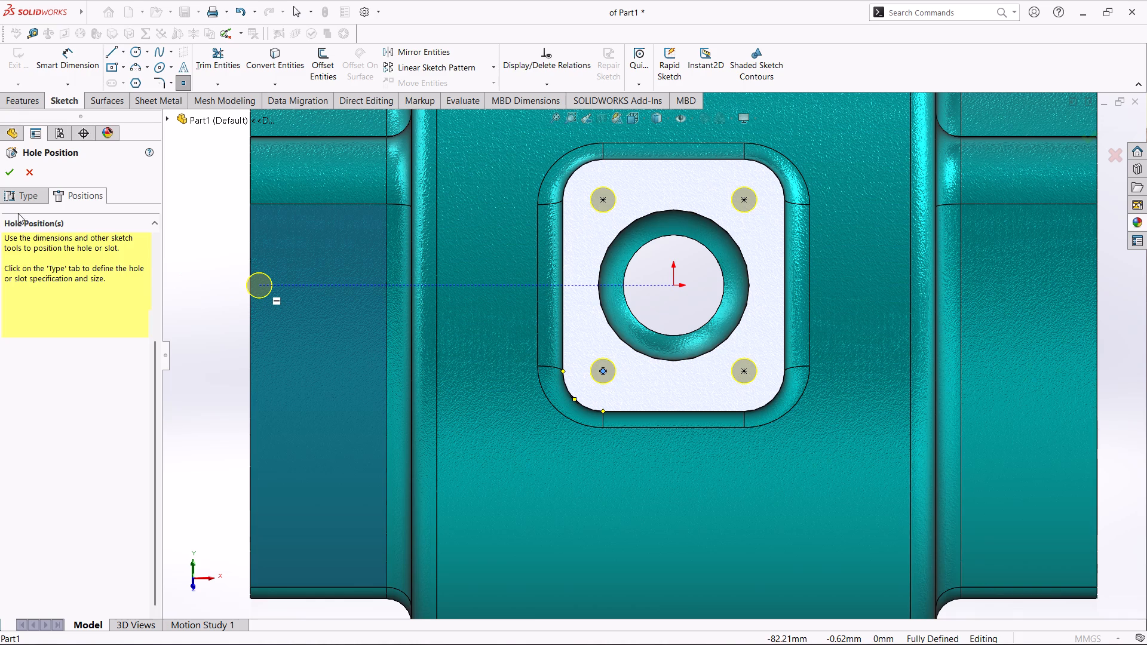
pyautogui.click(8, 200)
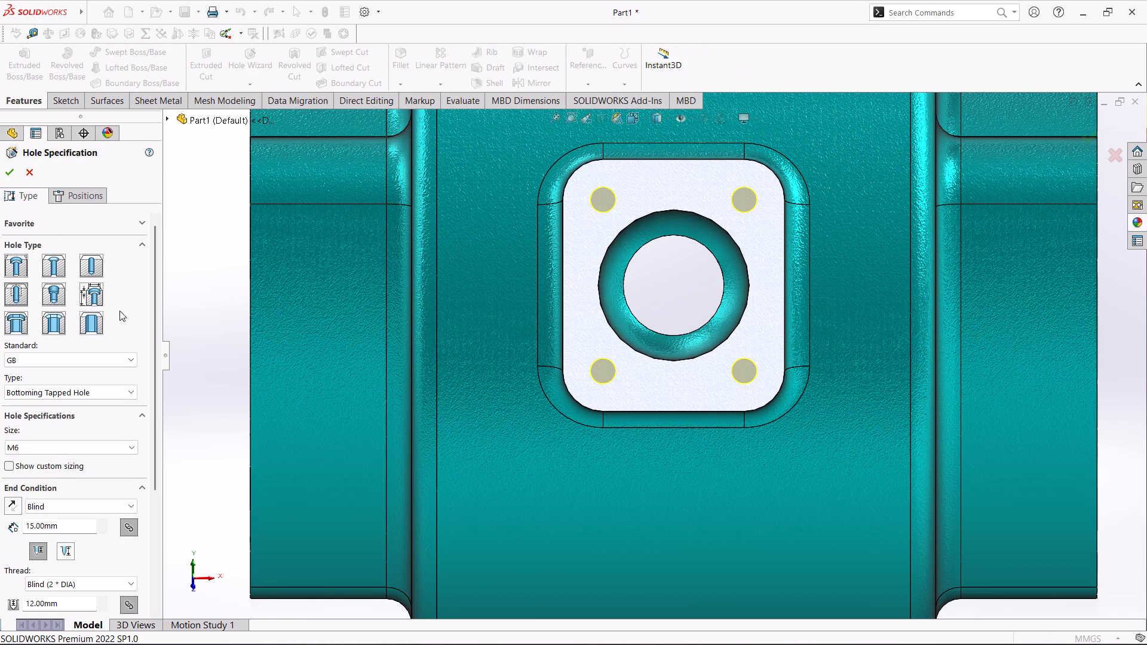
pyautogui.scroll(-1, 131, 301)
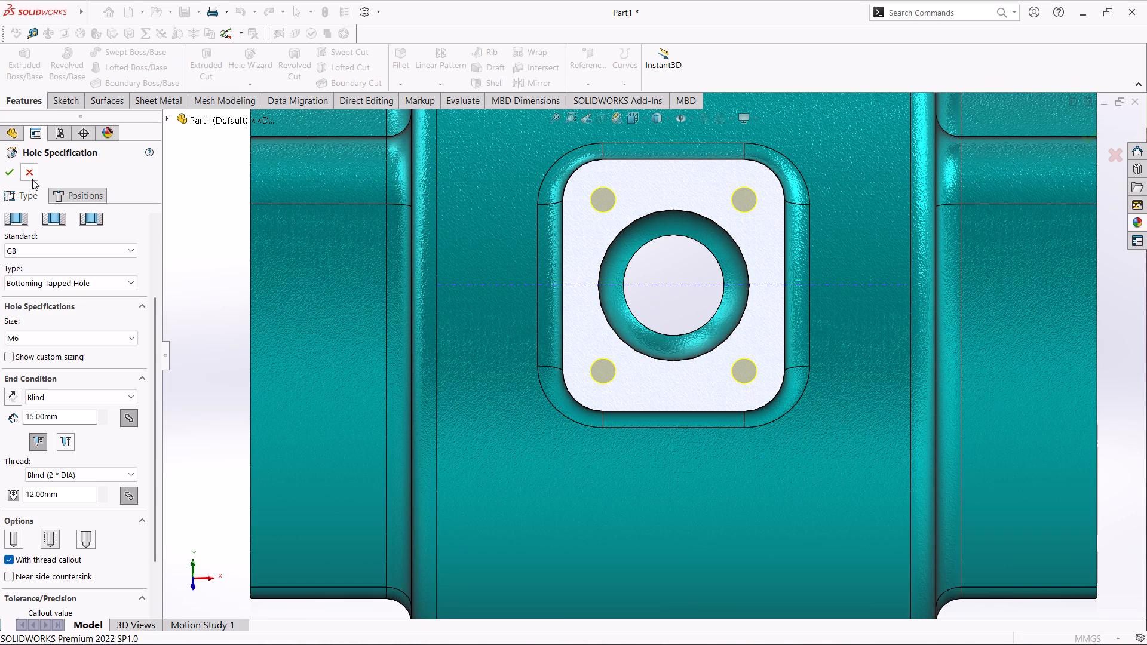
pyautogui.click(5, 174)
# Enable shaded cosmetic threads in the document's detailing properties.
pyautogui.scroll(2, 661, 383)
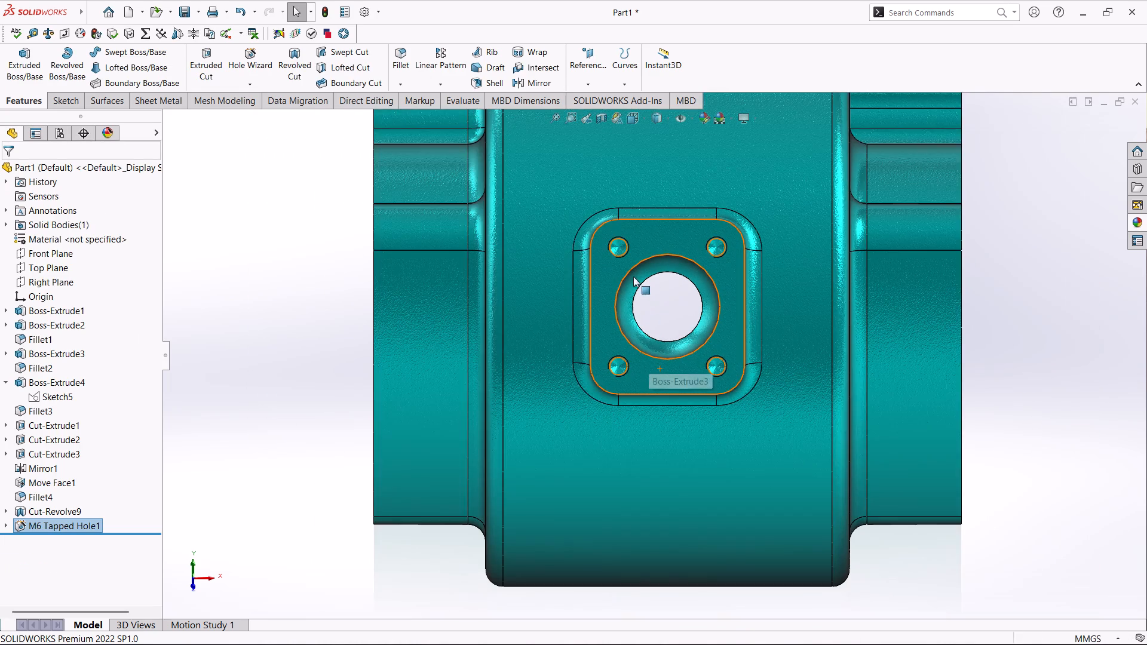
pyautogui.scroll(2, 630, 246)
pyautogui.click(367, 15)
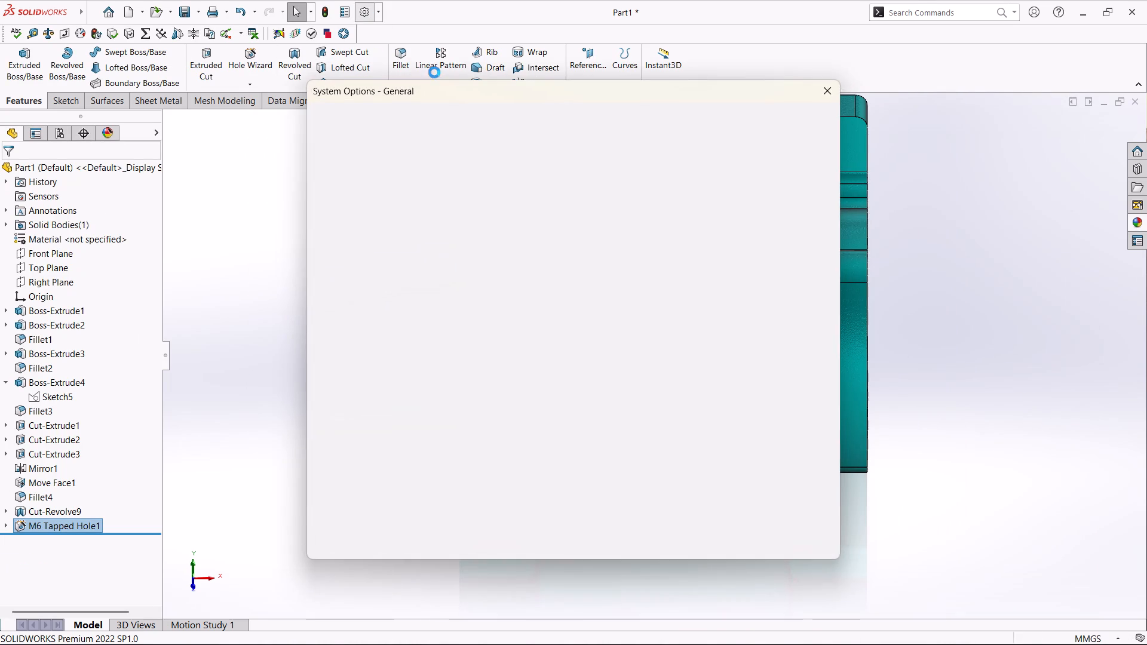
pyautogui.click(419, 118)
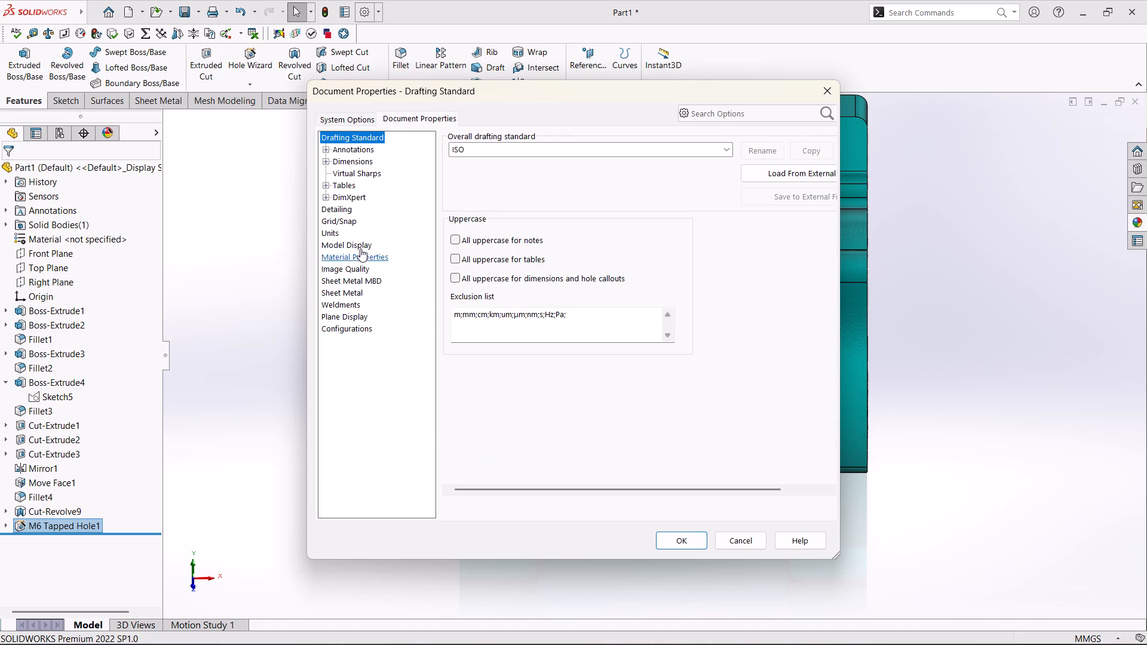
pyautogui.click(342, 204)
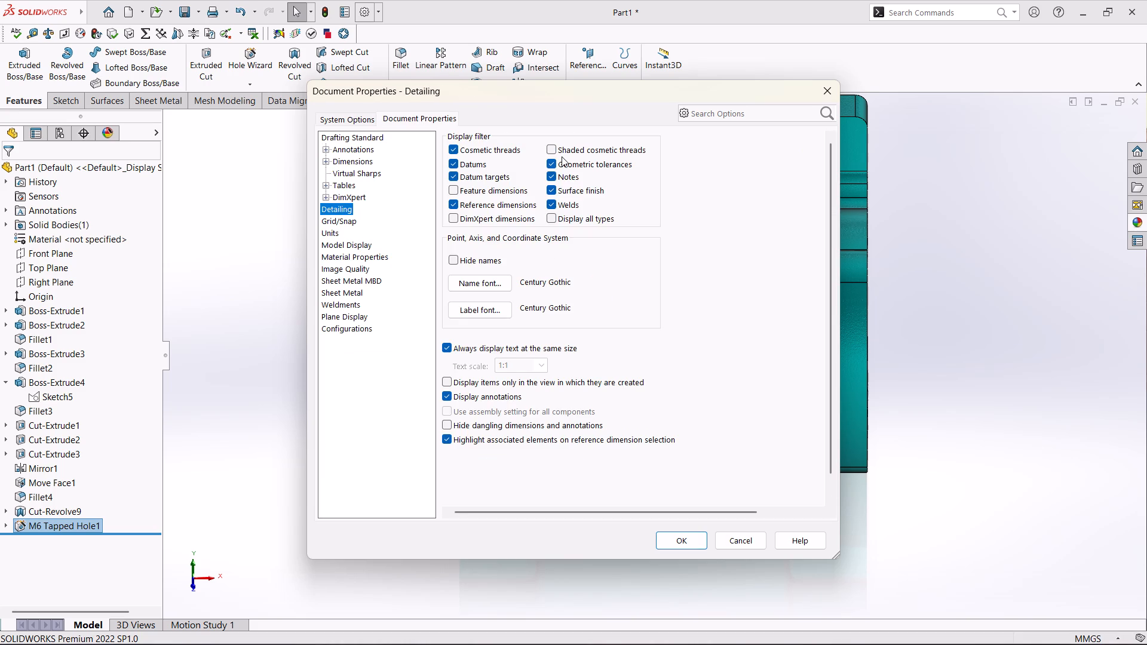
pyautogui.click(551, 148)
pyautogui.click(692, 543)
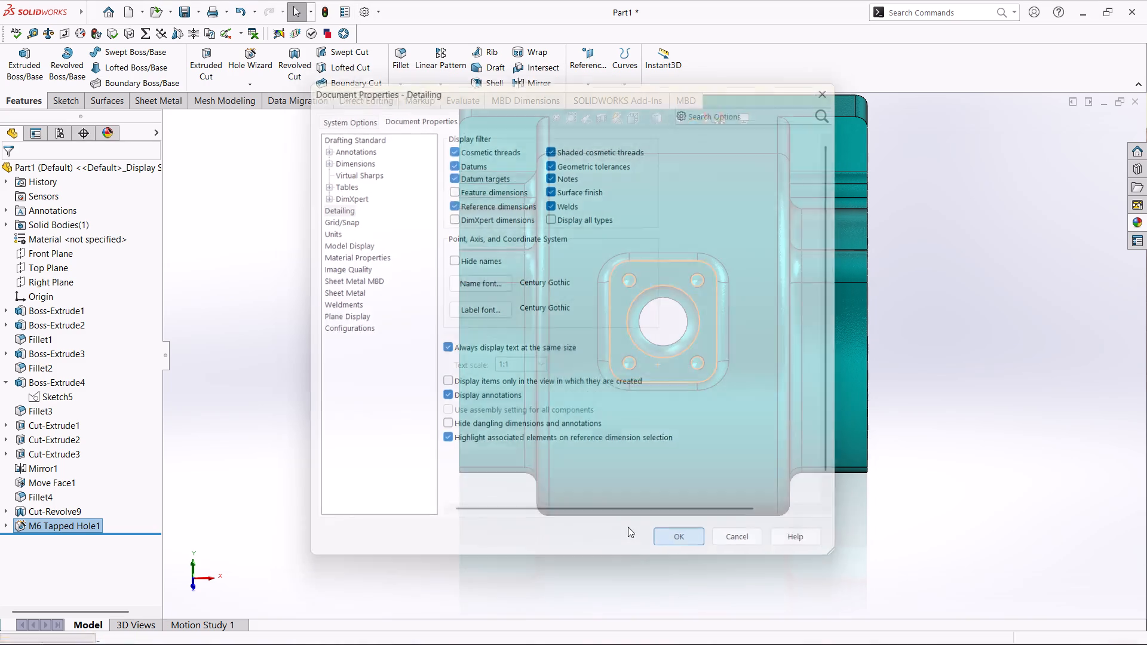
# Examine the shaded threads in the tapped holes on the boss's end face up close.
pyautogui.scroll(-3, 707, 293)
pyautogui.moveTo(704, 294); pyautogui.dragTo(688, 318, button='middle')
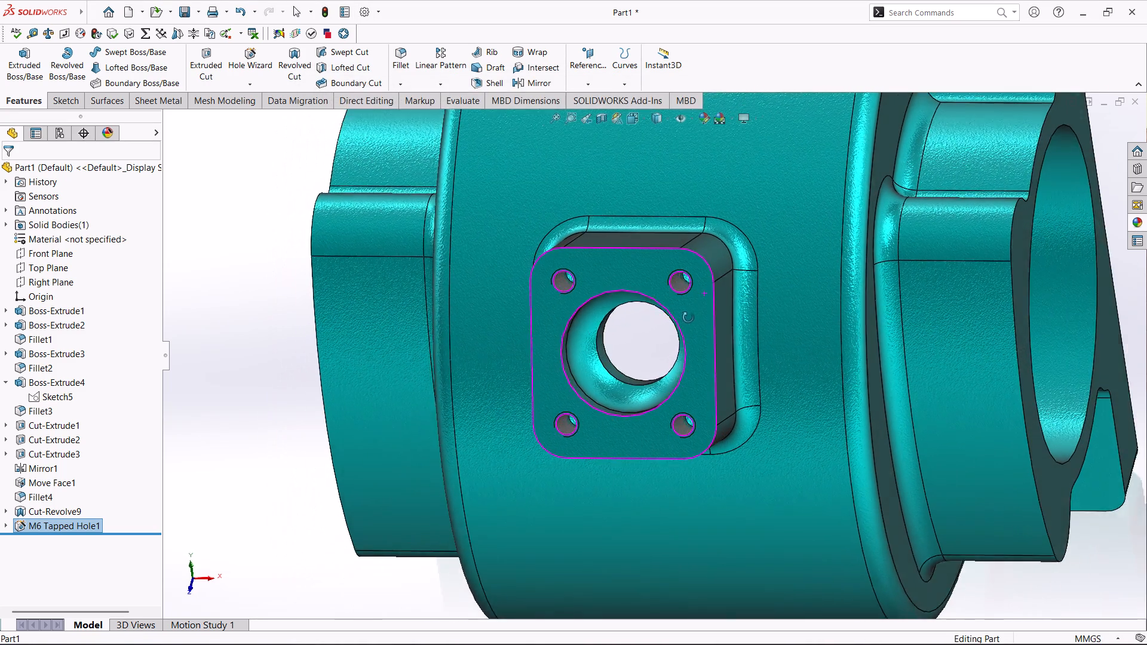
pyautogui.moveTo(688, 318); pyautogui.dragTo(679, 324, button='middle')
pyautogui.scroll(-6, 683, 288)
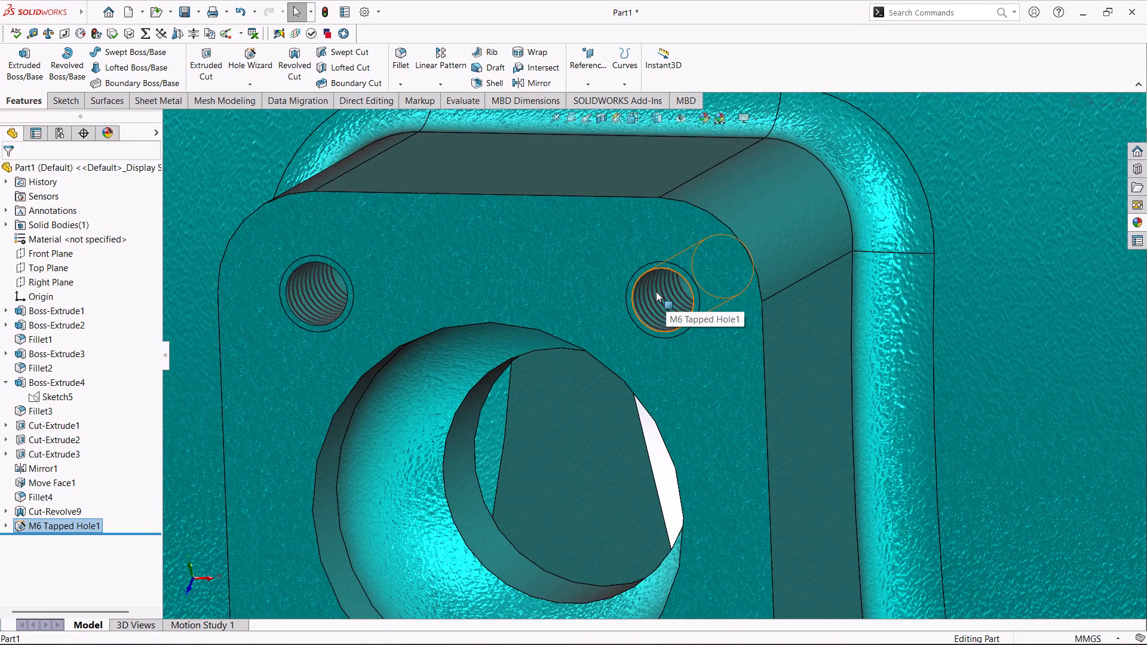
pyautogui.scroll(-5, 655, 291)
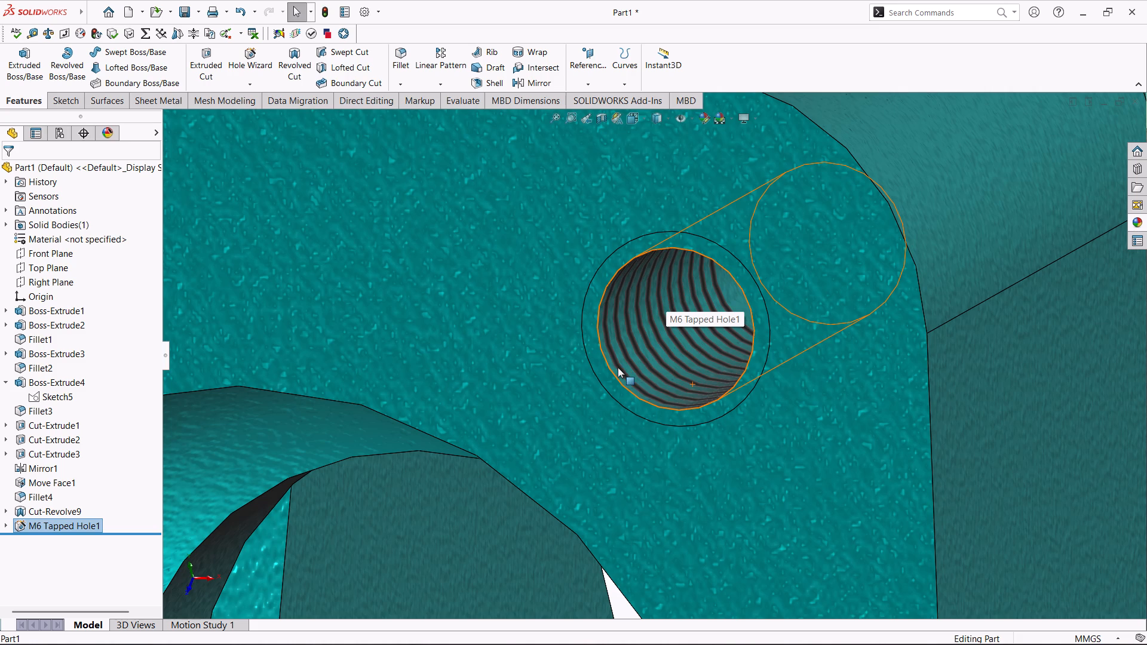
pyautogui.scroll(8, 419, 427)
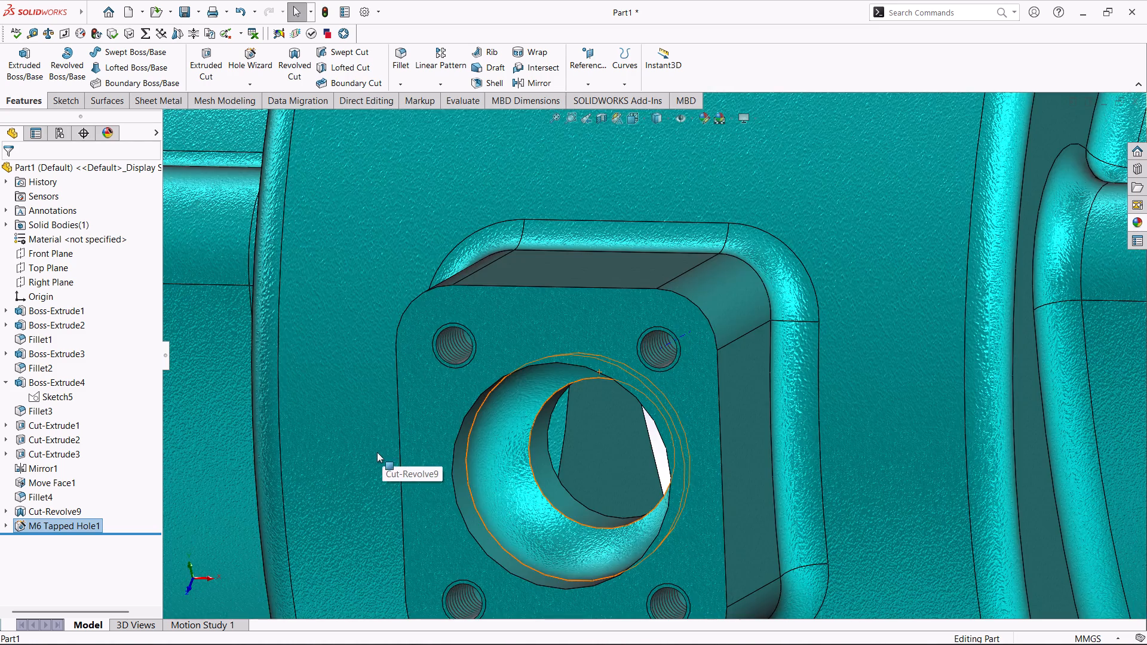
pyautogui.scroll(3, 376, 452)
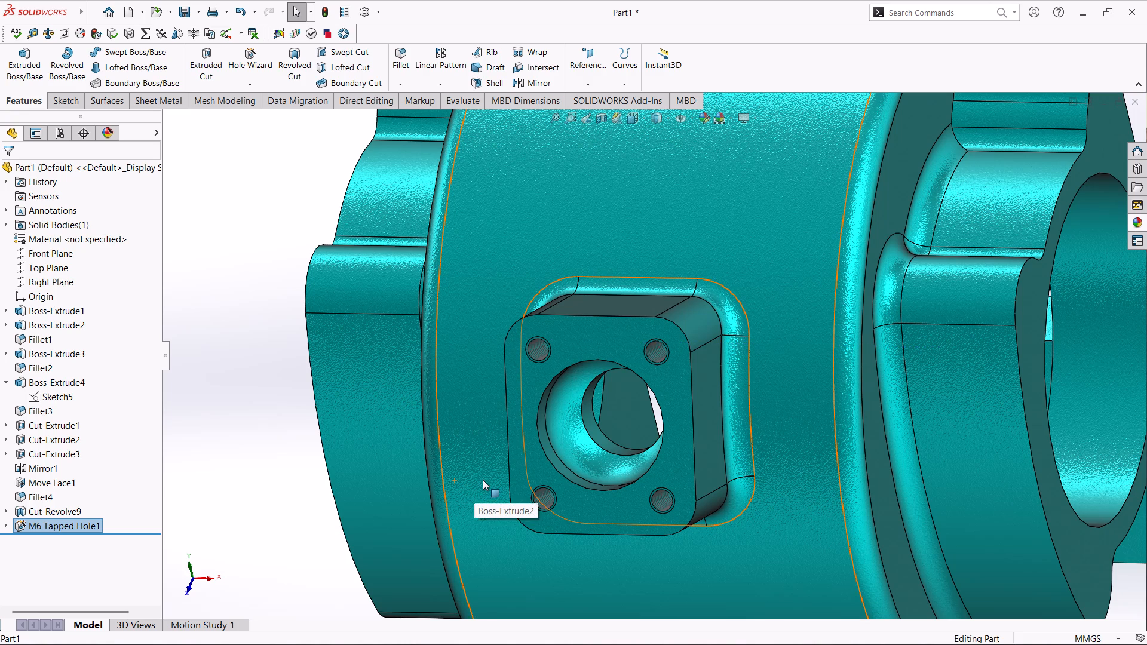
# Apply the polished aluminum appearance to Cut-Extrude1, Cut-Extrude2, Cut-Extrude3 and the M6 tapped holes together.
pyautogui.keyDown('ctrl'); pyautogui.click(60, 431); pyautogui.keyUp('ctrl')
pyautogui.keyDown('ctrl'); pyautogui.click(65, 444); pyautogui.keyUp('ctrl')
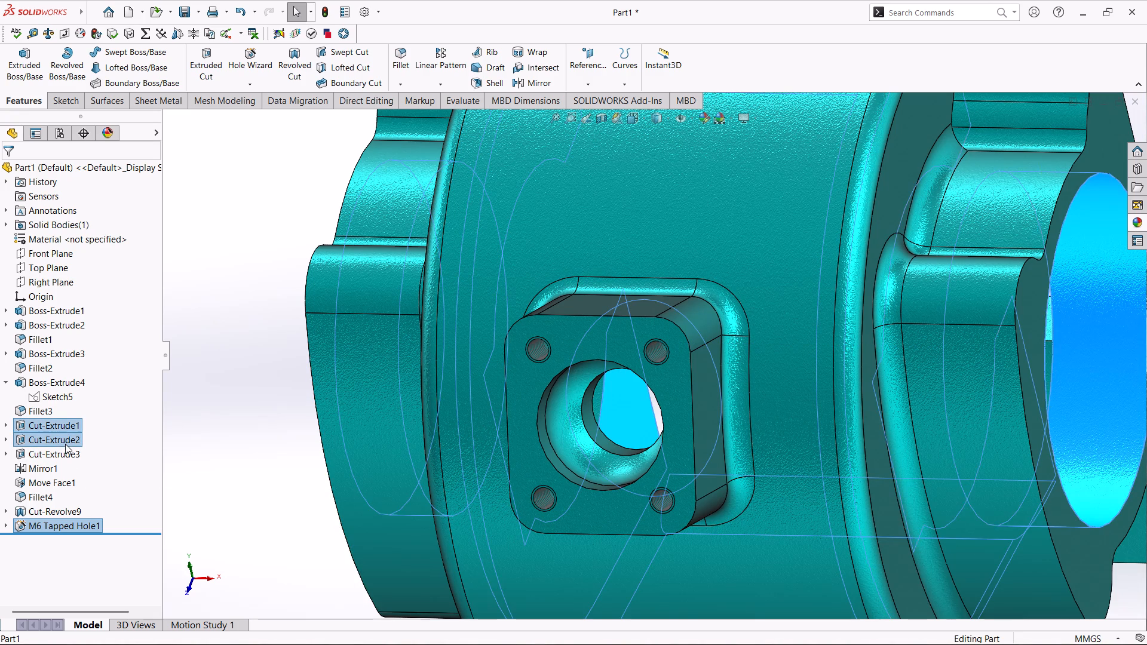
pyautogui.keyDown('ctrl'); pyautogui.click(66, 453); pyautogui.keyUp('ctrl')
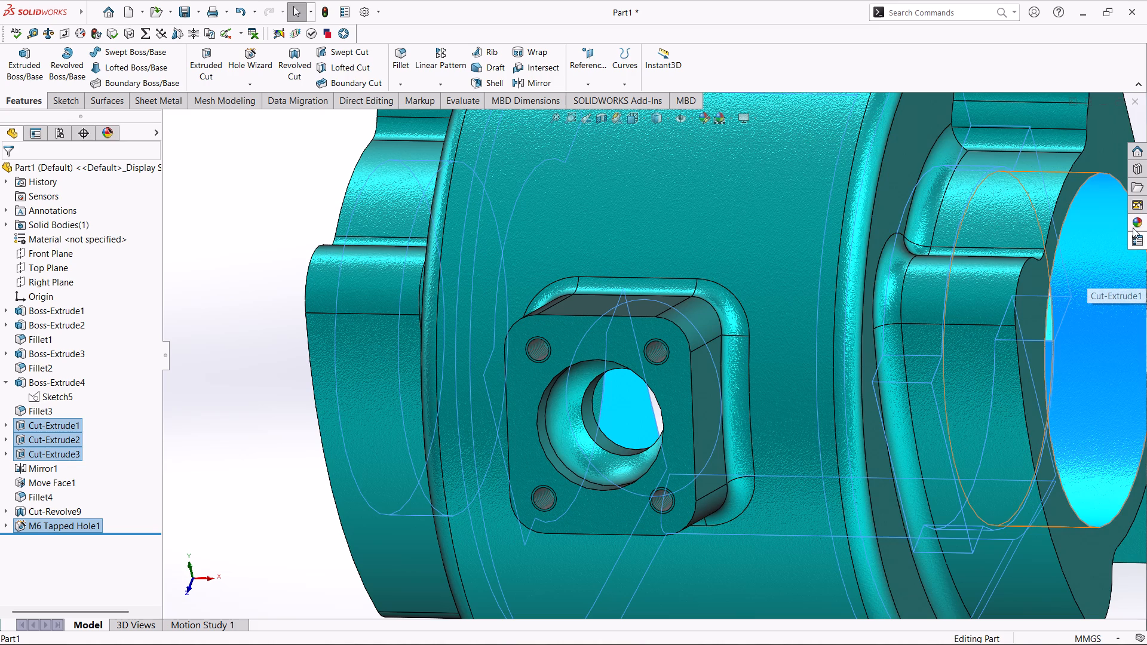
pyautogui.click(1136, 216)
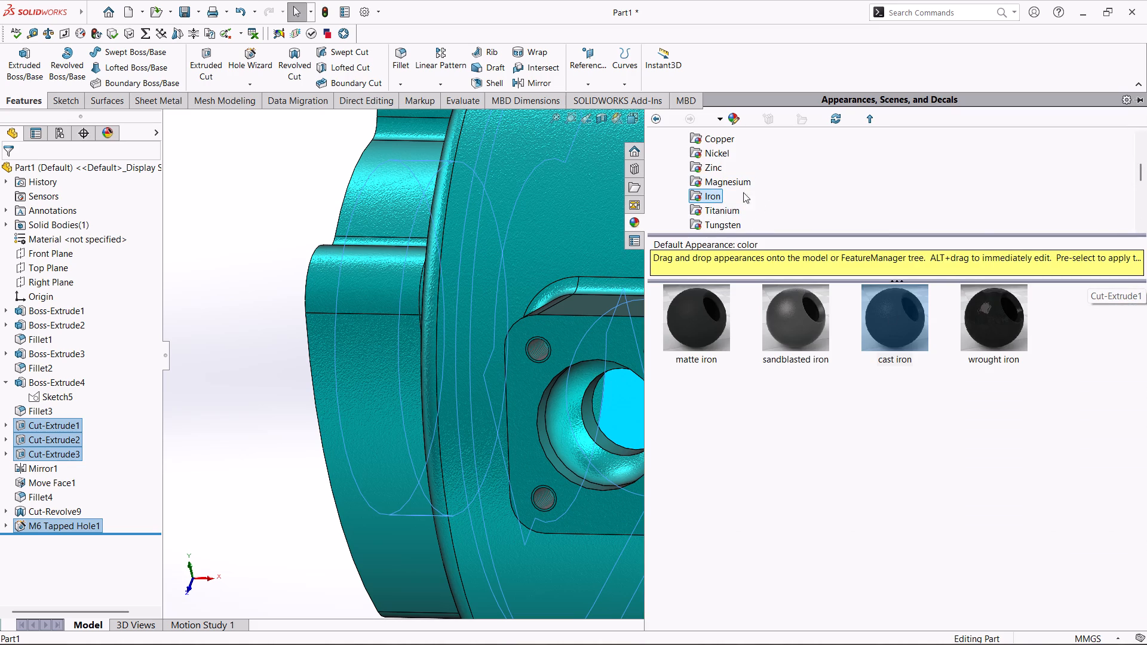
pyautogui.scroll(1, 741, 202)
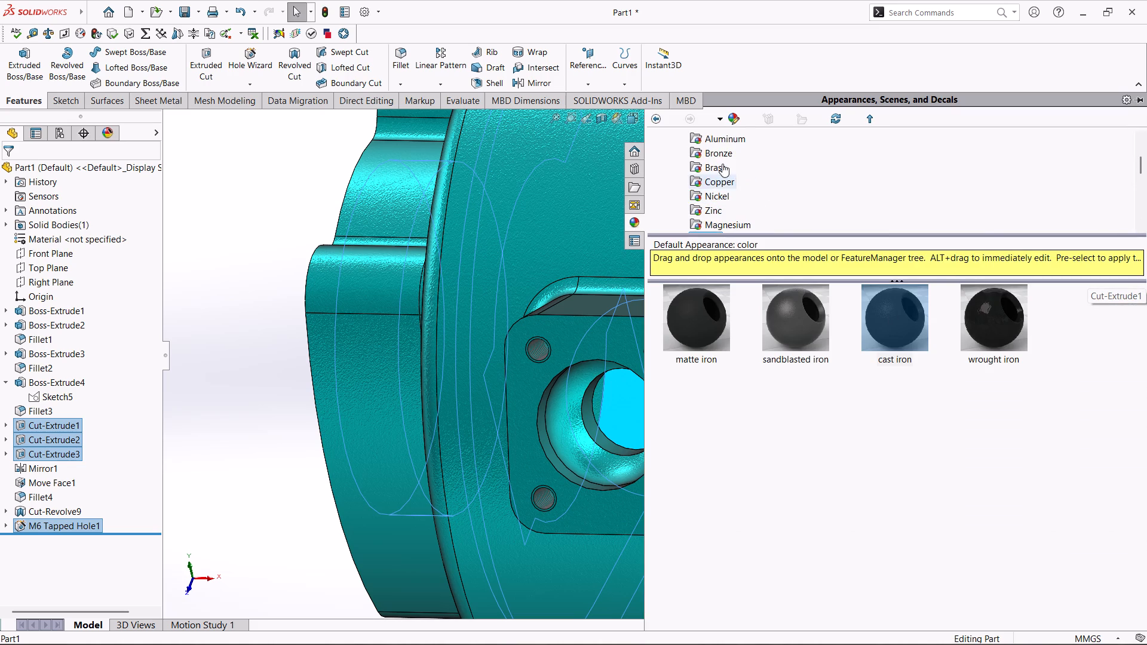
pyautogui.click(726, 136)
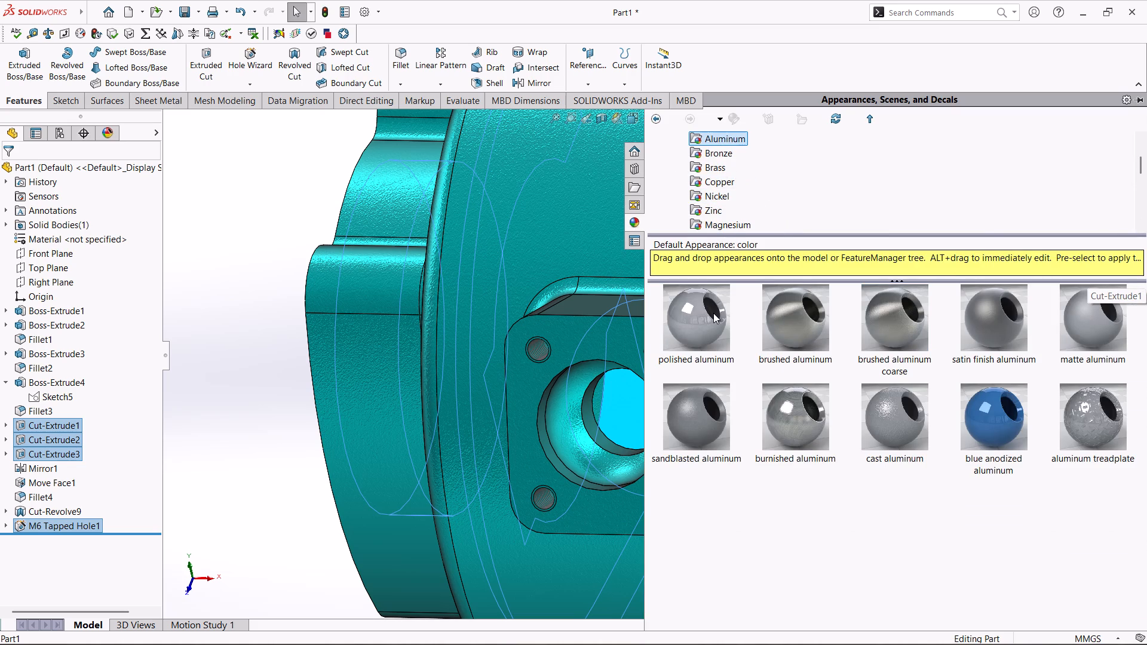
pyautogui.click(713, 313)
pyautogui.doubleClick(713, 313)
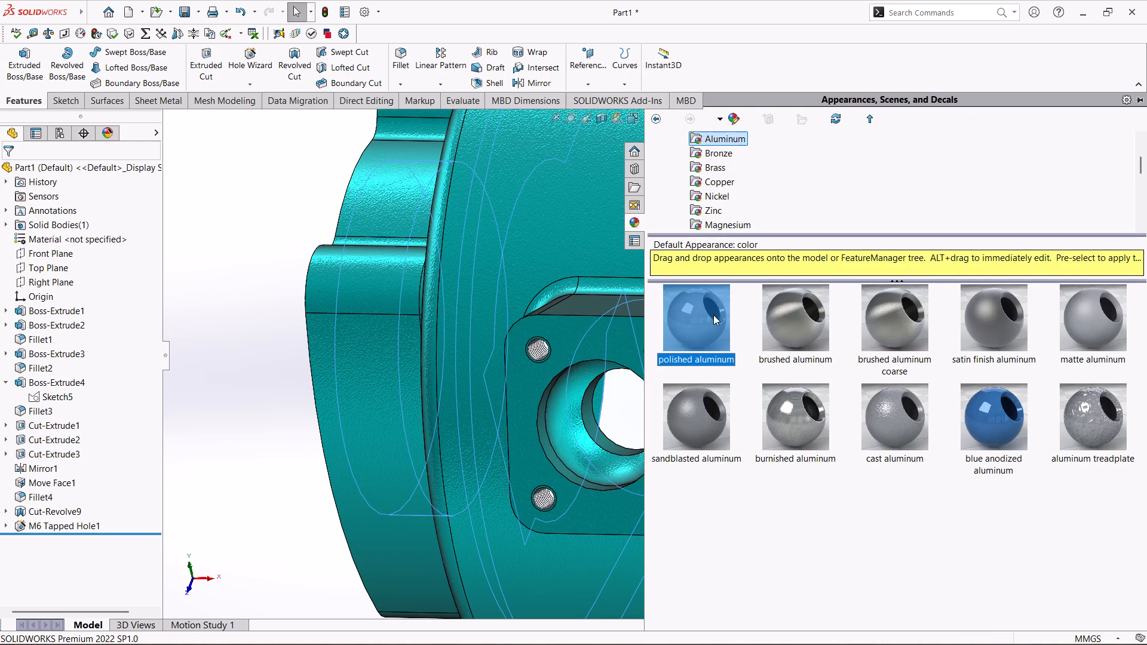
pyautogui.click(818, 536)
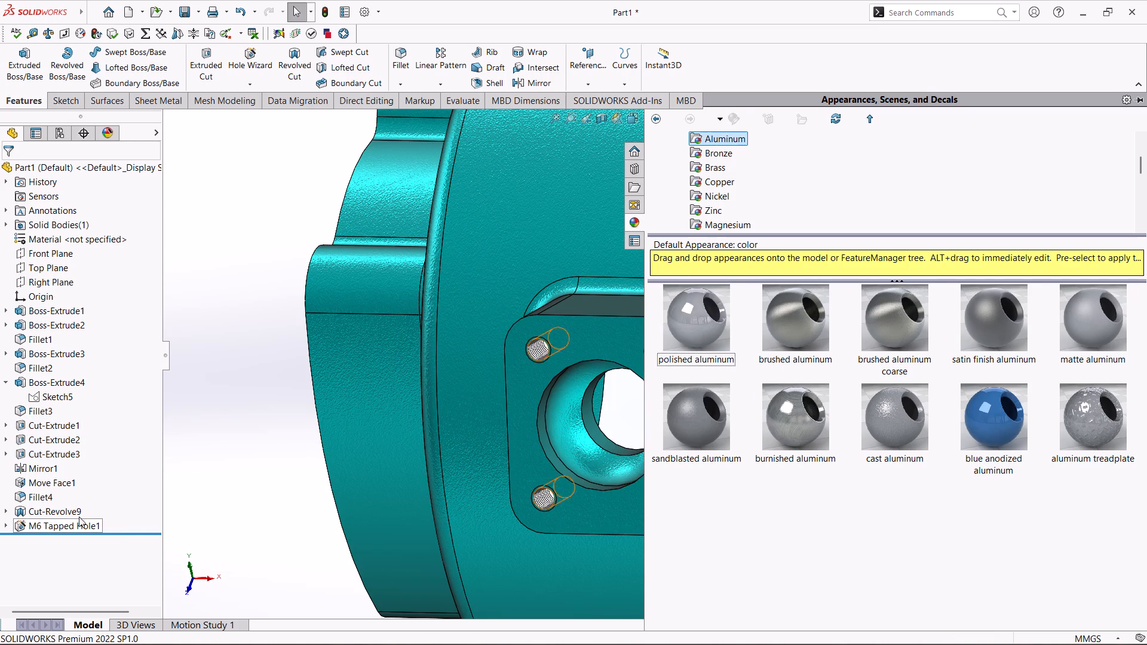
# Apply the polished aluminum appearance to the revolved cut through the angled boss.
pyautogui.keyDown('ctrl'); pyautogui.click(61, 515); pyautogui.keyUp('ctrl')
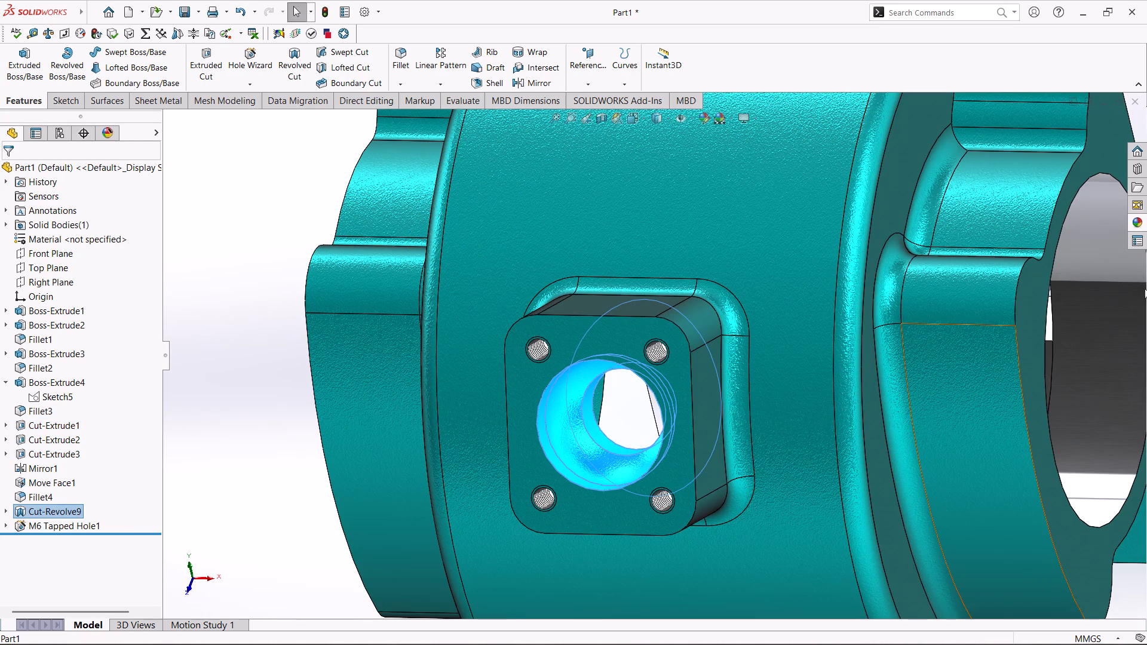
pyautogui.click(1135, 221)
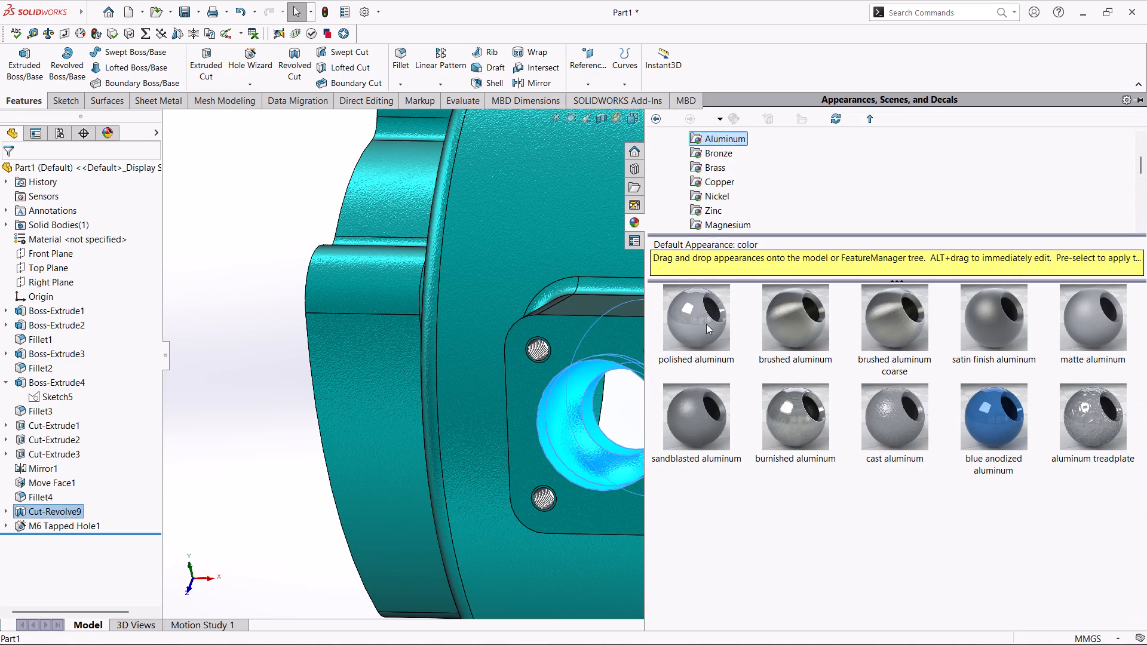
pyautogui.doubleClick(706, 324)
pyautogui.click(266, 376)
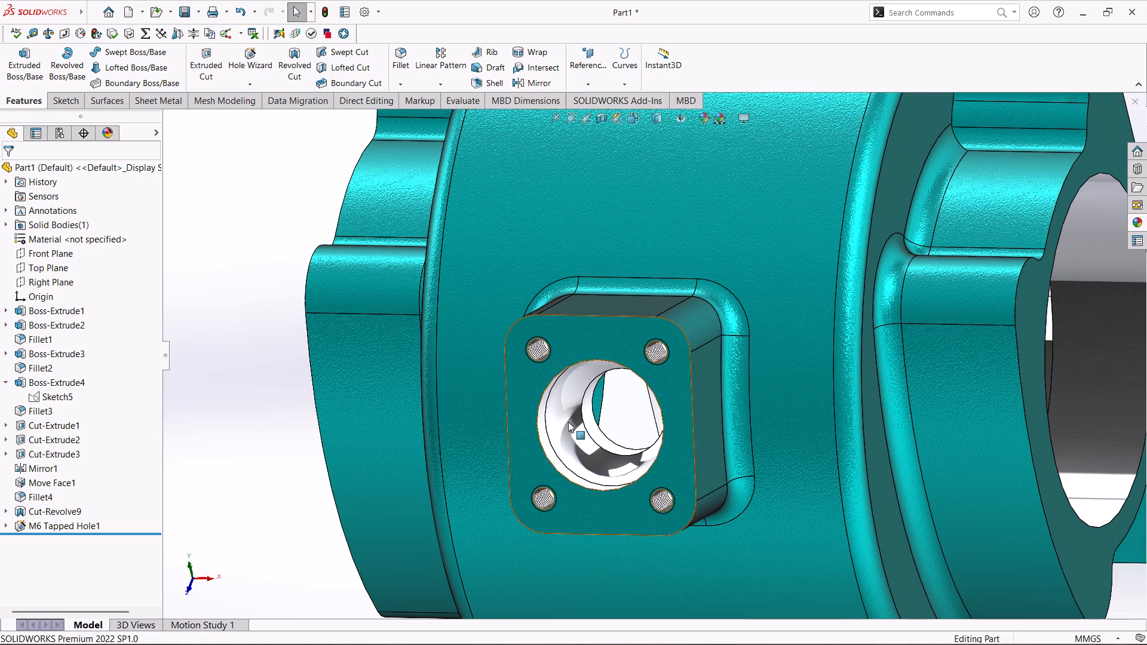
# Examine the polished aluminum surfaces from outside and inside the housing, including the inner cavity and the boss bore.
pyautogui.moveTo(798, 384); pyautogui.dragTo(762, 385, button='middle')
pyautogui.scroll(5, 762, 385)
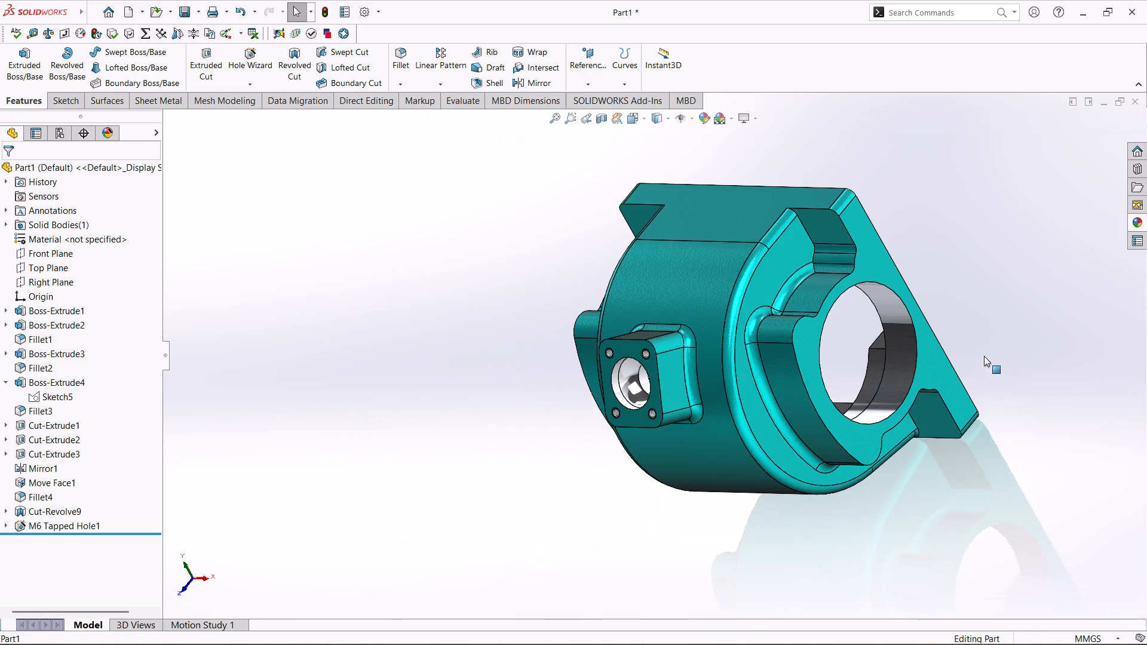
pyautogui.moveTo(984, 356); pyautogui.dragTo(835, 526, button='middle')
pyautogui.scroll(-5, 757, 373)
pyautogui.click(731, 377)
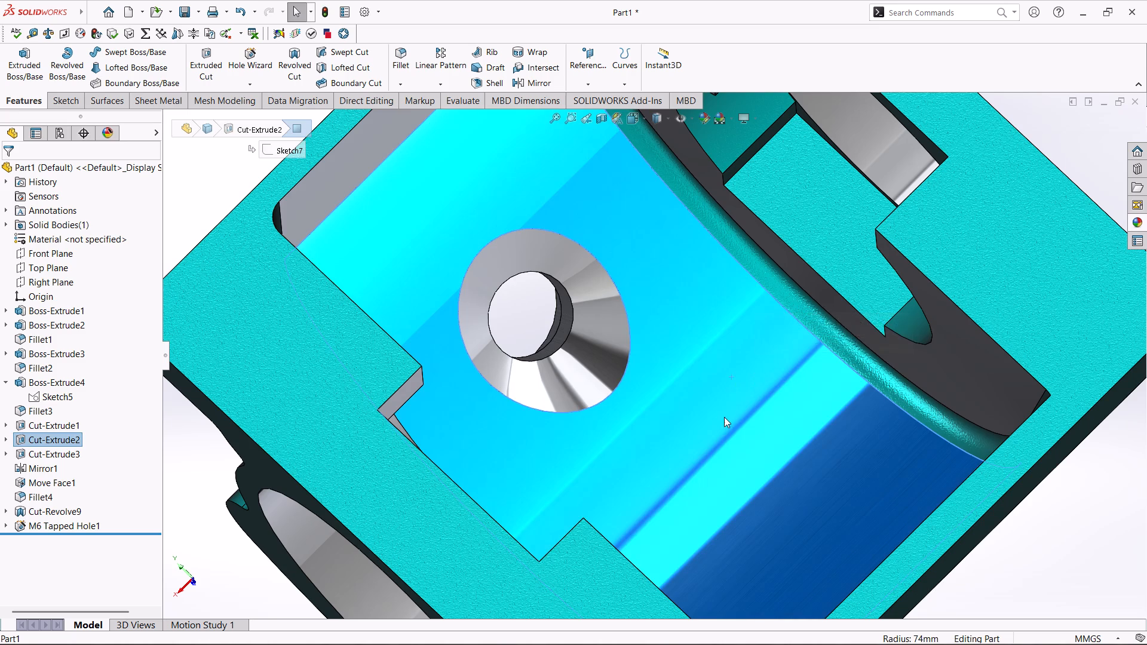
pyautogui.scroll(4, 252, 438)
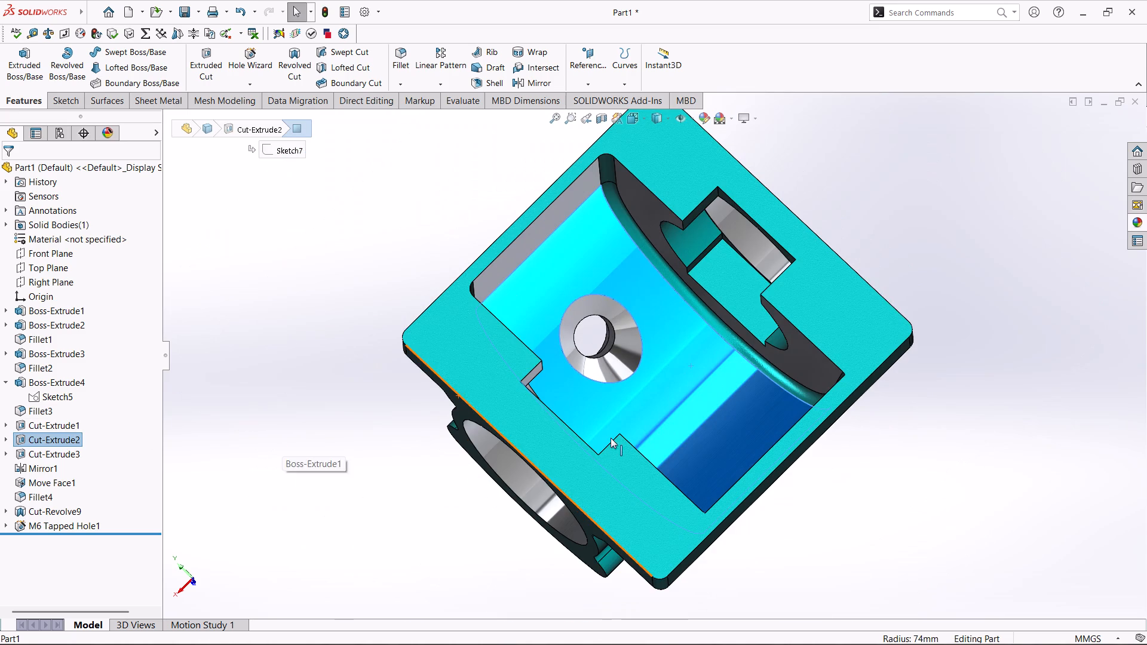
pyautogui.click(939, 417)
pyautogui.moveTo(844, 502); pyautogui.dragTo(1033, 416, button='middle')
pyautogui.scroll(2, 983, 483)
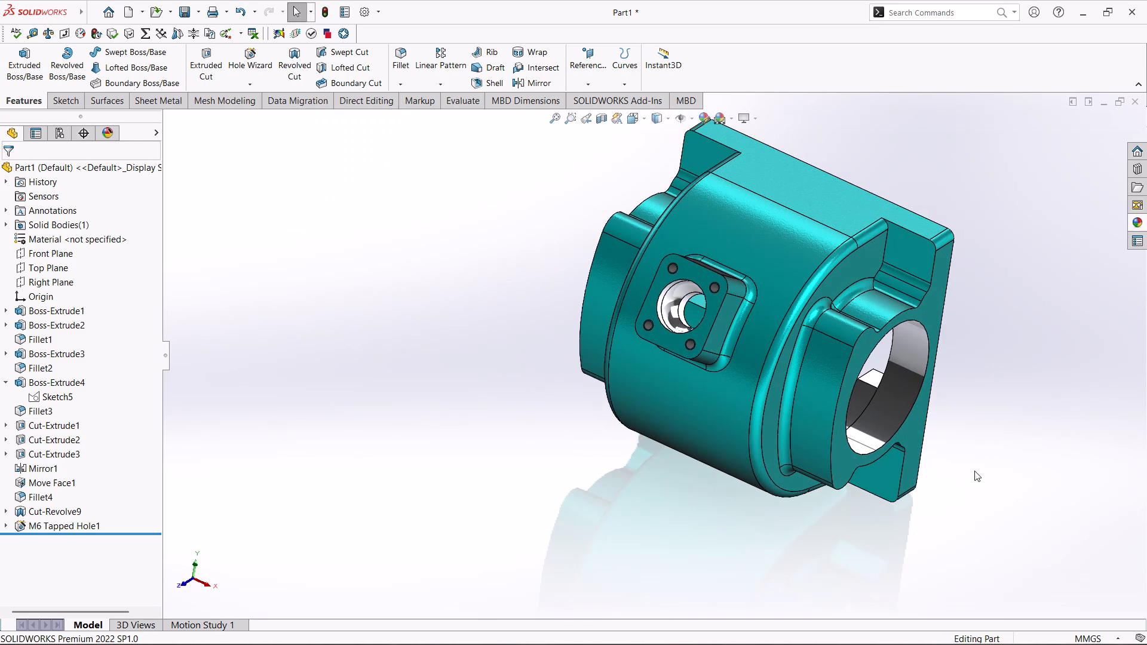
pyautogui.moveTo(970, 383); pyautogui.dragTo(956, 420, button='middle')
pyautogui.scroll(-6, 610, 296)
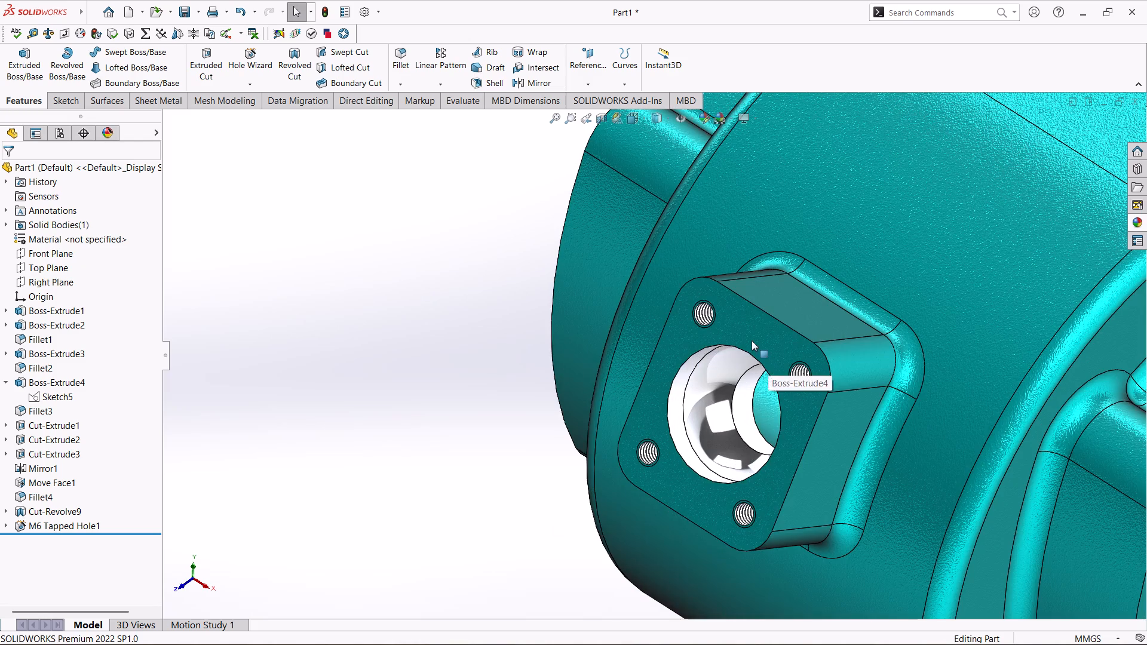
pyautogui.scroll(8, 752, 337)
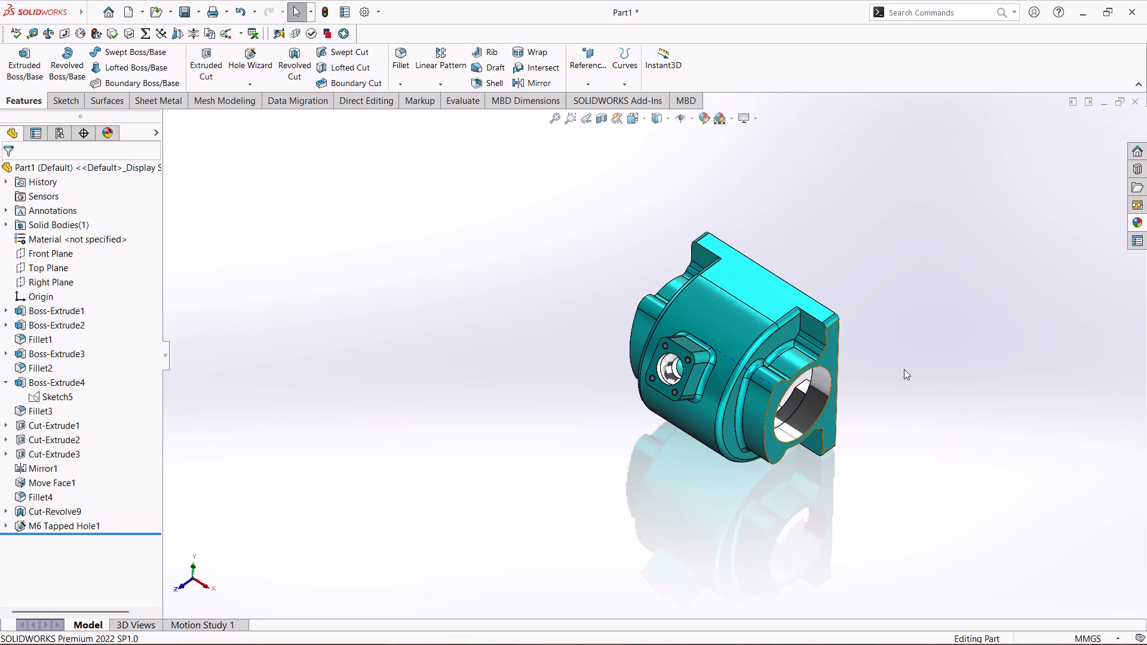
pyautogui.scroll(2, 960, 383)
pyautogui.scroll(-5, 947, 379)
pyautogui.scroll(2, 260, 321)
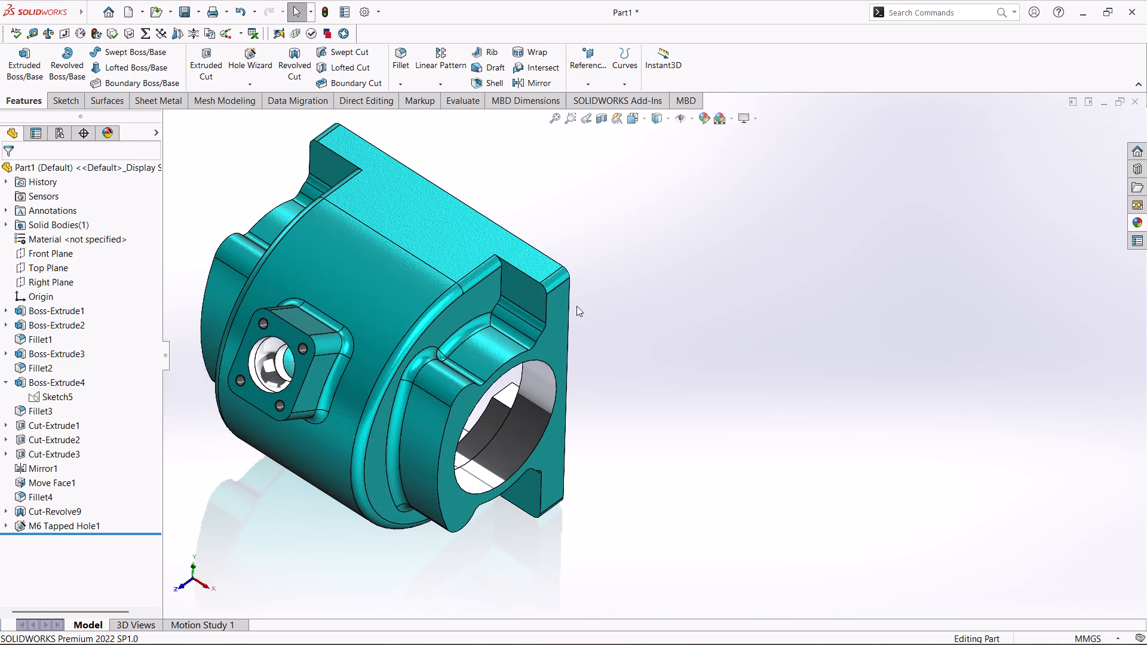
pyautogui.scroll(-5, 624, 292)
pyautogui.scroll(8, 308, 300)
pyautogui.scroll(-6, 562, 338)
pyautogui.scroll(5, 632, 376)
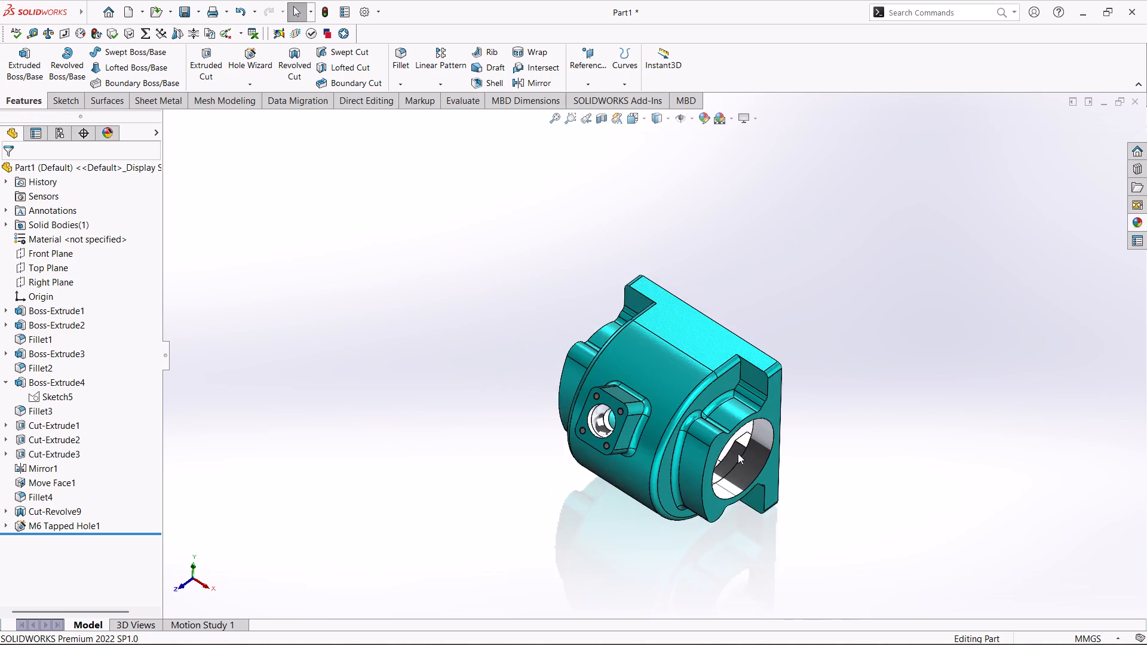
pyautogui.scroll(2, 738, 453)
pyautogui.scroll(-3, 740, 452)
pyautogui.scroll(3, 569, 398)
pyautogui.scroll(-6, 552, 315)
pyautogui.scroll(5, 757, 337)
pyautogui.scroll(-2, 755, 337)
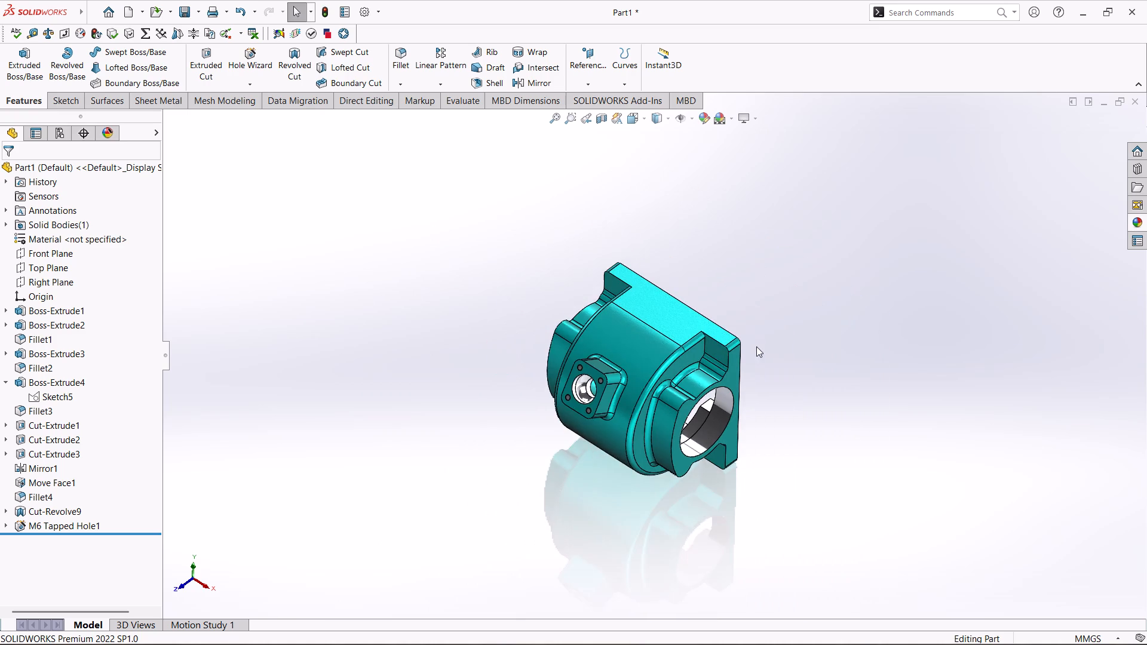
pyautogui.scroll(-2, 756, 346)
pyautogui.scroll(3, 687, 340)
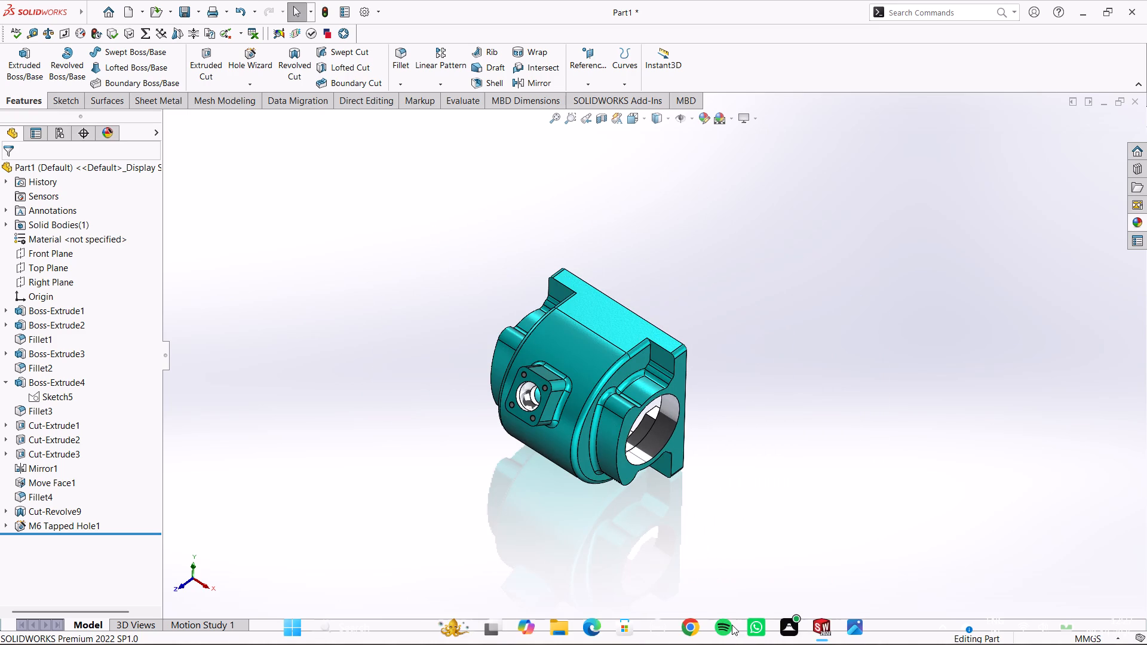
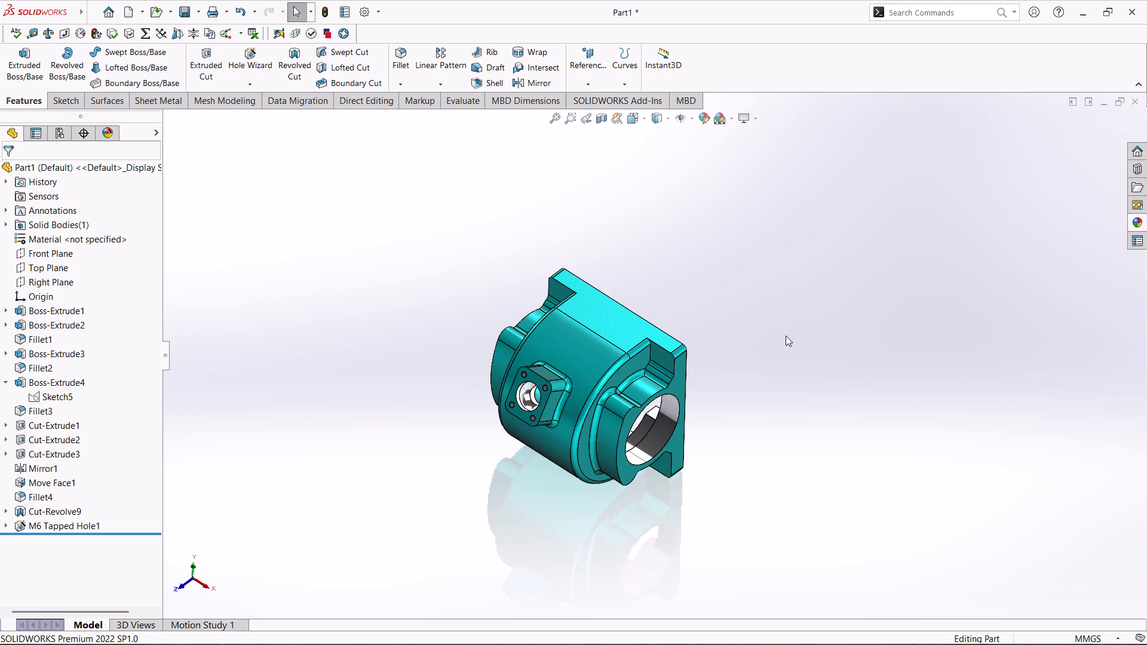
# Examine the housing's bores, square boss and base plate from several sides.
pyautogui.moveTo(748, 373); pyautogui.dragTo(753, 375, button='middle')
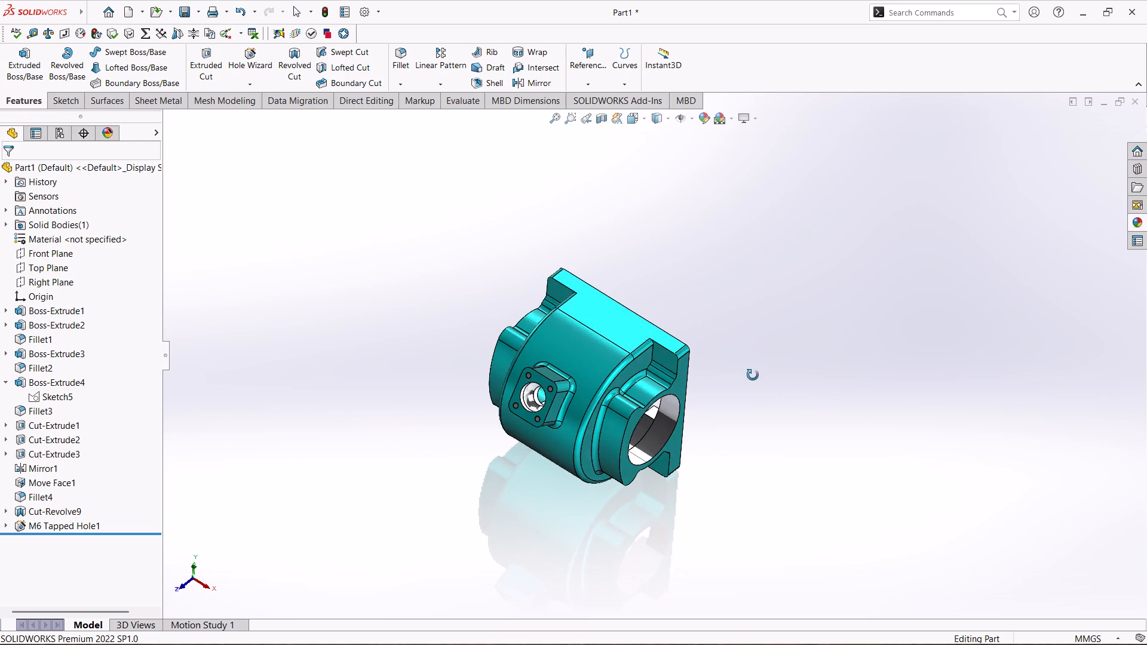
pyautogui.moveTo(753, 375); pyautogui.dragTo(835, 336, button='middle')
pyautogui.moveTo(718, 366); pyautogui.dragTo(815, 469, button='middle')
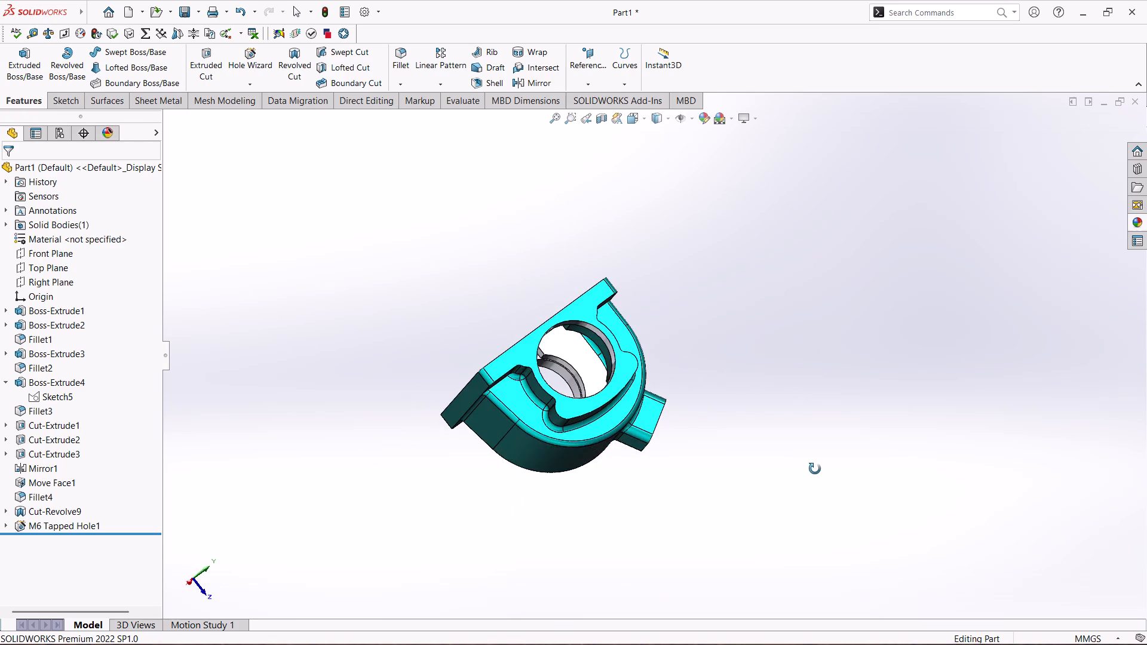
pyautogui.moveTo(815, 469); pyautogui.dragTo(571, 376, button='middle')
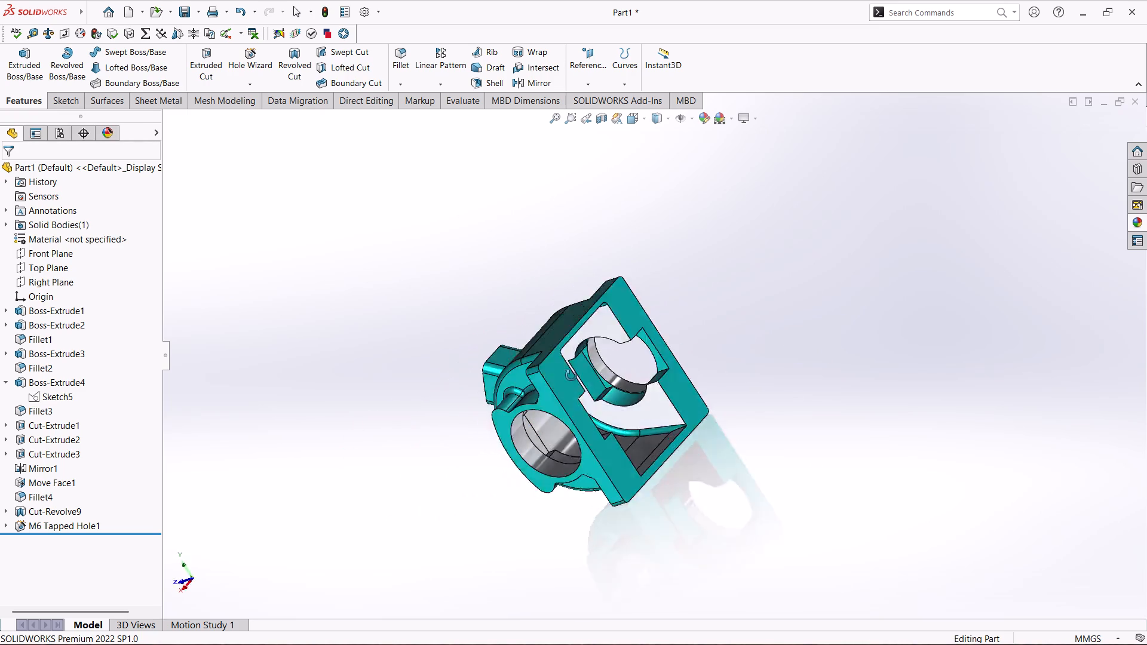
pyautogui.moveTo(571, 376); pyautogui.dragTo(559, 388, button='middle')
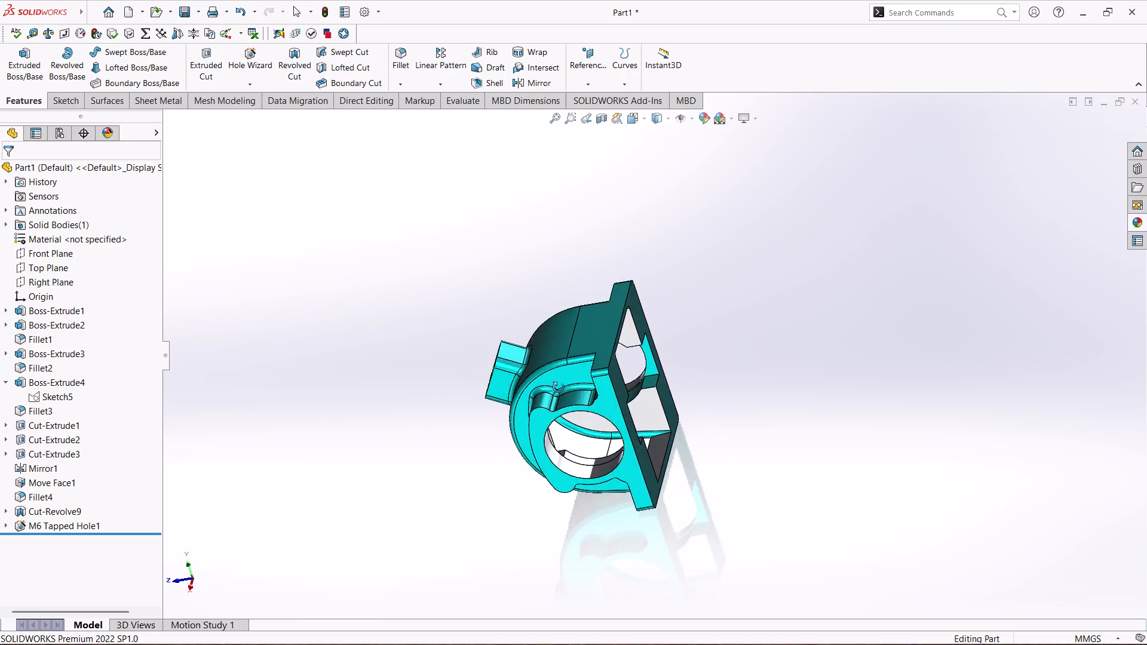
pyautogui.moveTo(559, 388); pyautogui.dragTo(663, 361, button='middle')
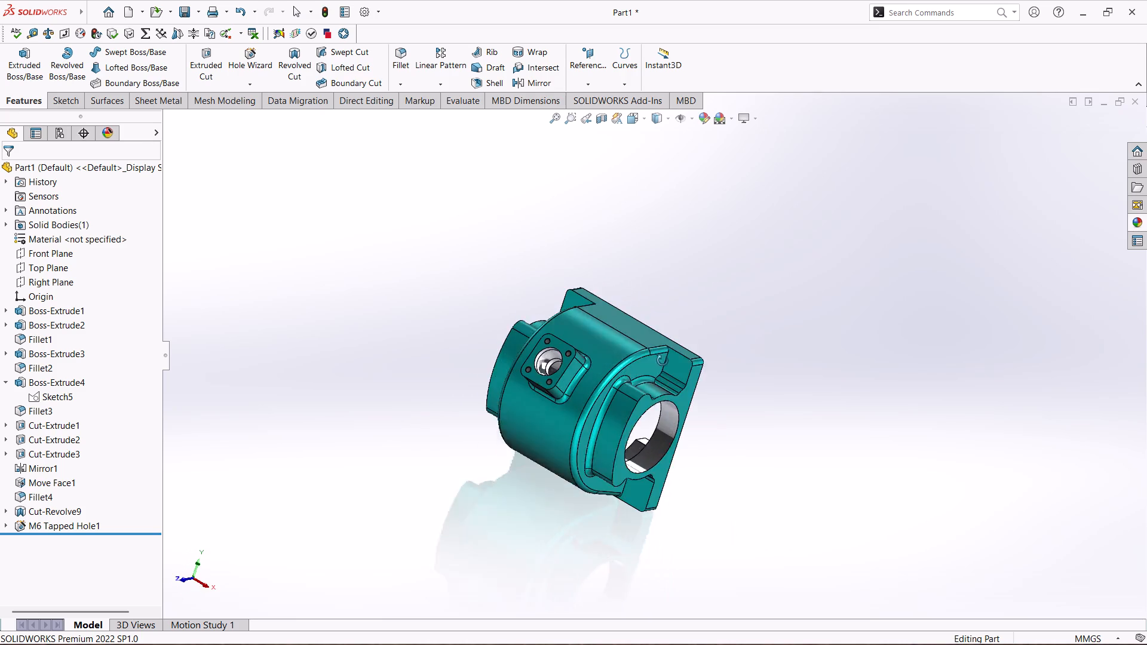
pyautogui.moveTo(663, 361); pyautogui.dragTo(673, 358, button='middle')
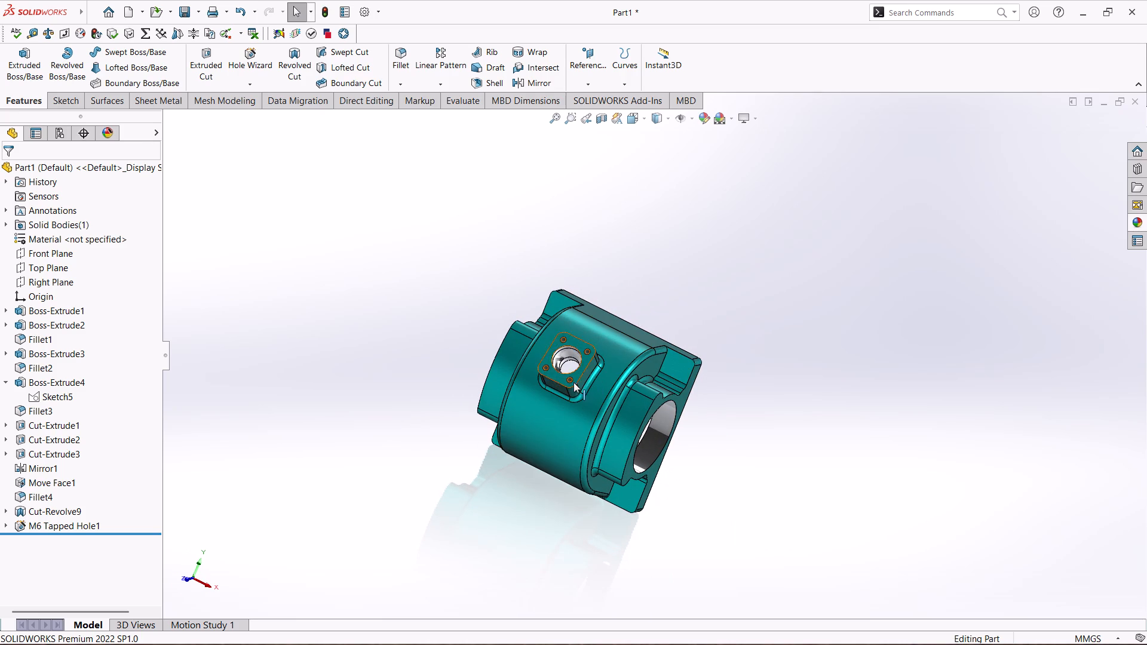
# Start a Hole Wizard legacy hole of the Counterbored type.
pyautogui.click(246, 62)
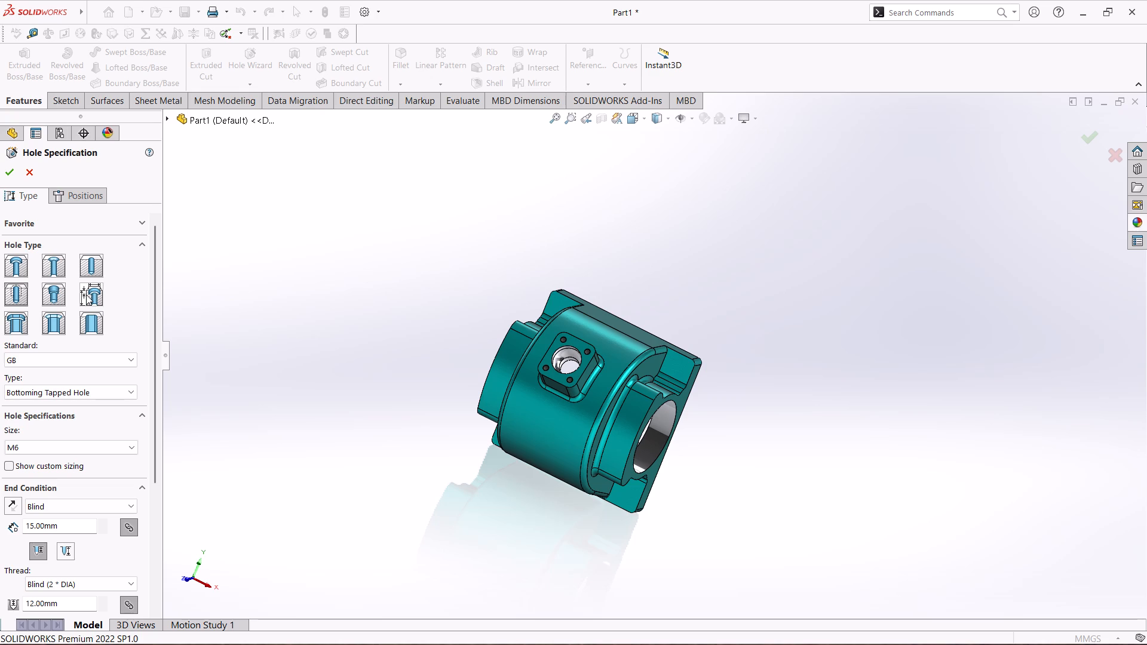
pyautogui.click(86, 294)
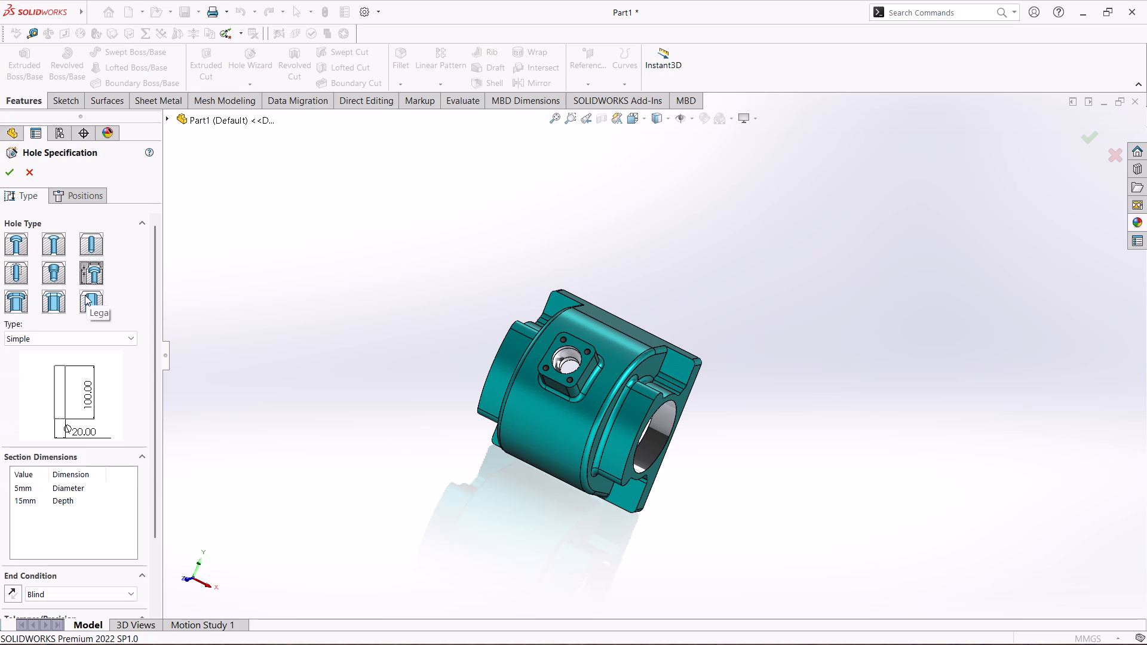
pyautogui.click(86, 337)
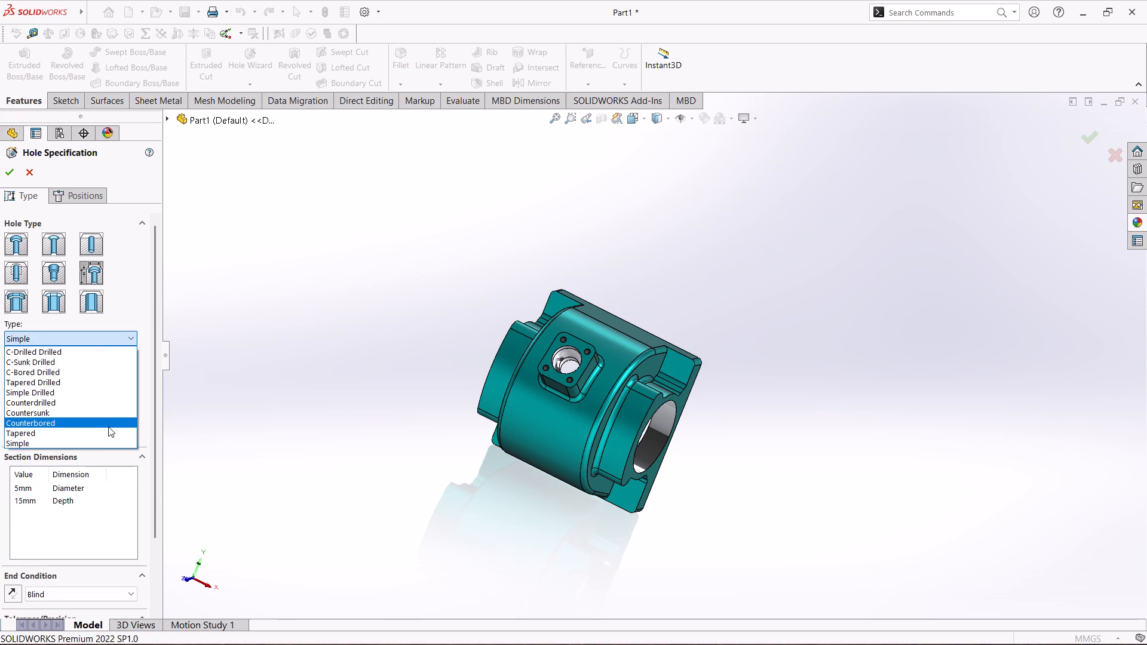
pyautogui.click(108, 426)
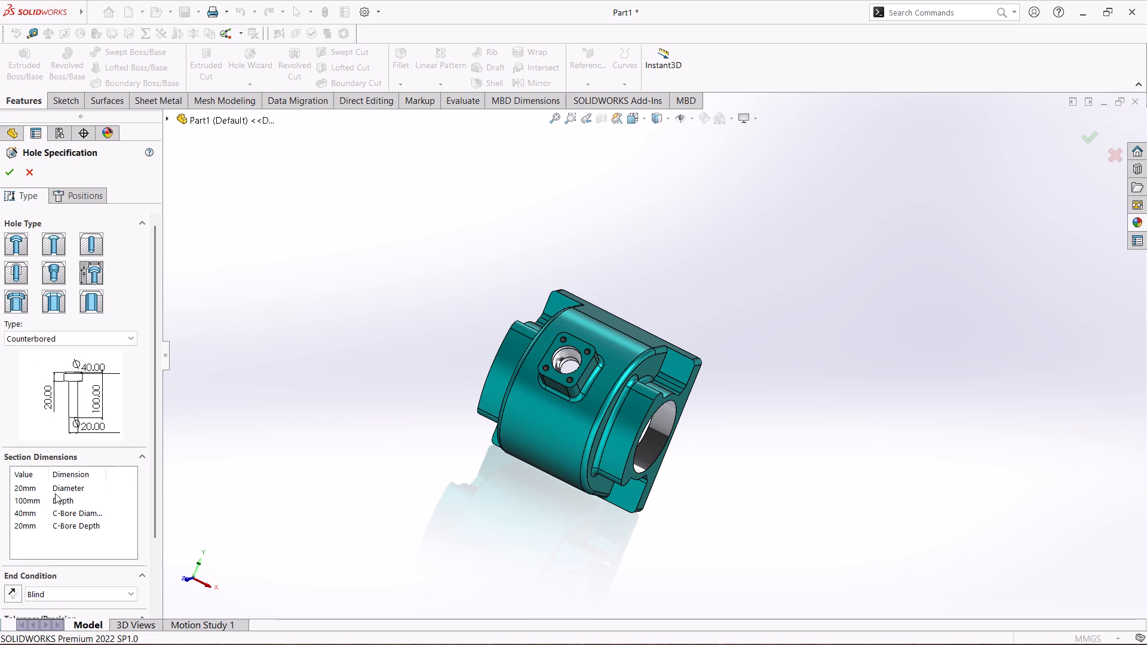
# Set the hole diameter to 13 mm, the end condition to Up To Next and the counterbore diameter to 22 mm.
pyautogui.moveTo(153, 359); pyautogui.dragTo(151, 456)
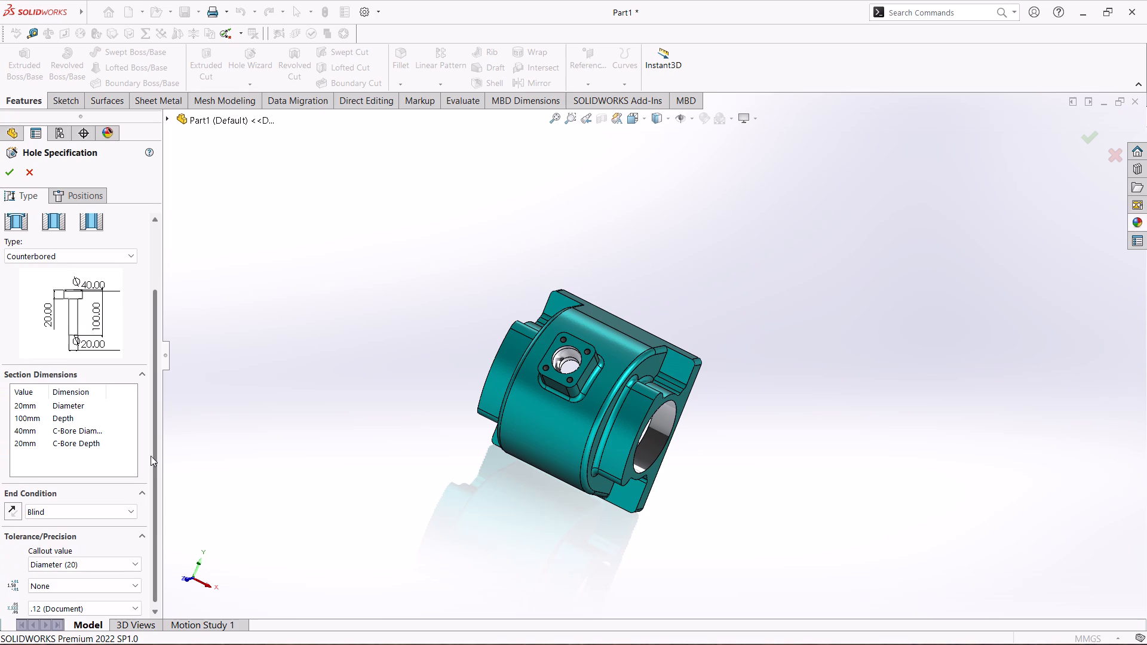
pyautogui.moveTo(151, 456); pyautogui.dragTo(148, 454)
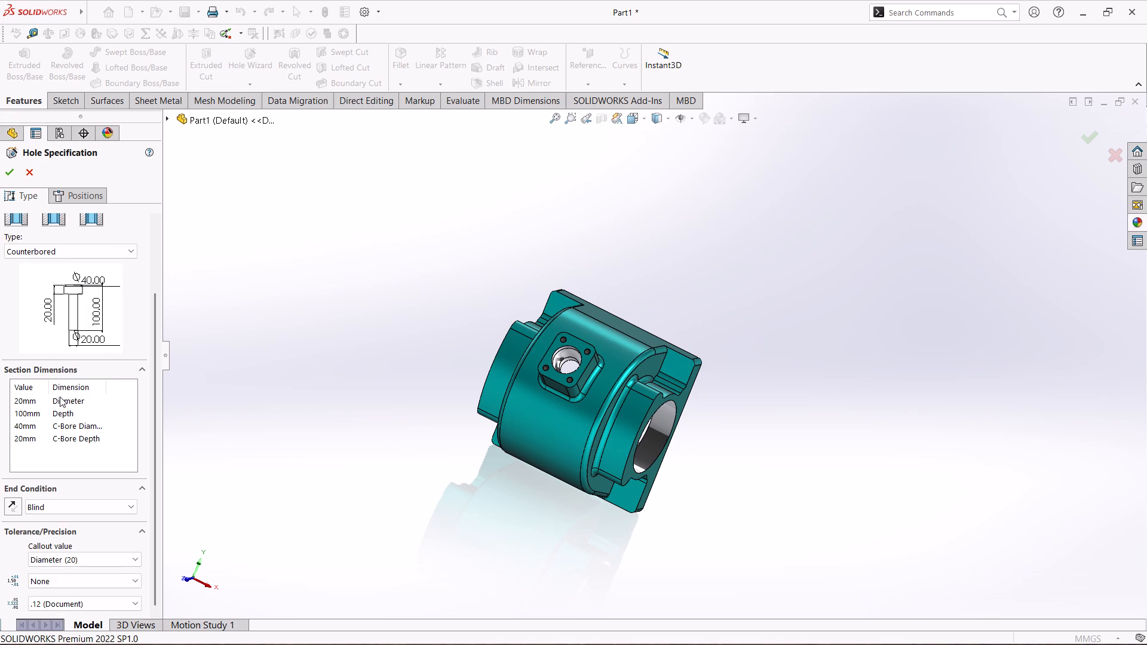
pyautogui.doubleClick(23, 401)
pyautogui.write('13')
pyautogui.press('Return')
pyautogui.click(42, 507)
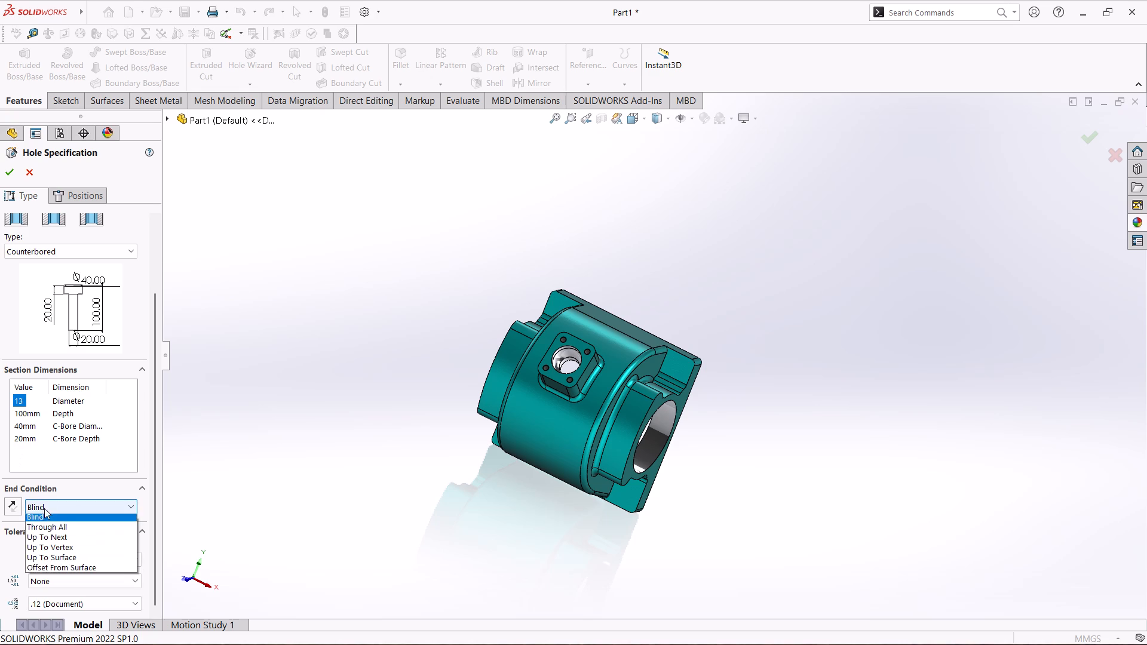
pyautogui.click(57, 544)
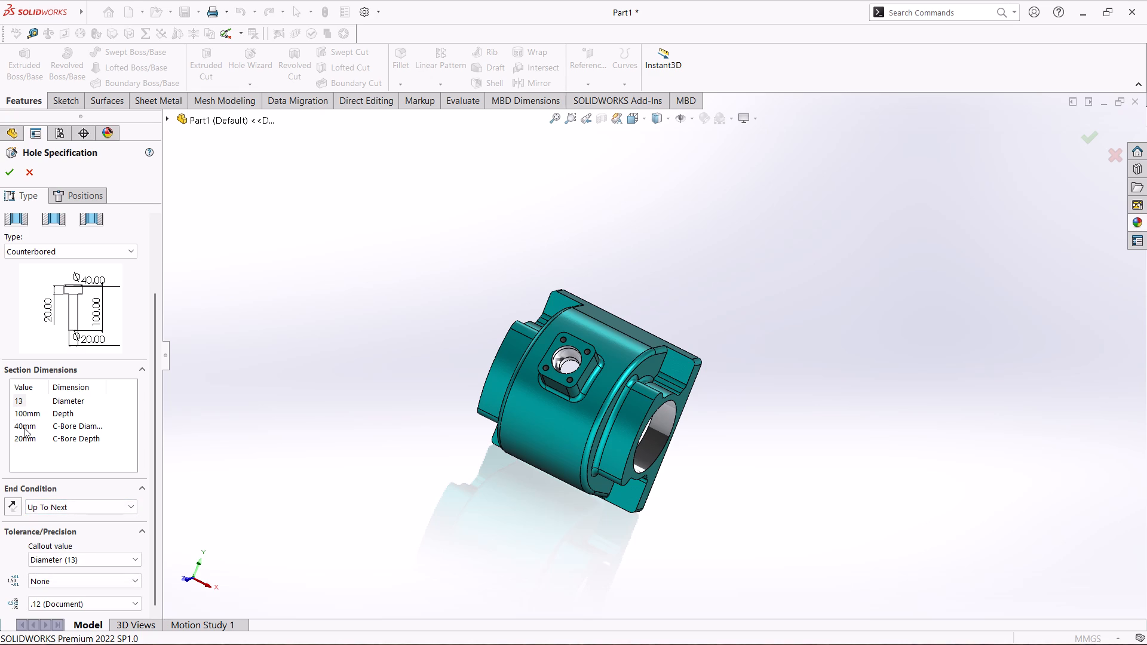
pyautogui.doubleClick(24, 428)
pyautogui.write('22')
pyautogui.press('Return')
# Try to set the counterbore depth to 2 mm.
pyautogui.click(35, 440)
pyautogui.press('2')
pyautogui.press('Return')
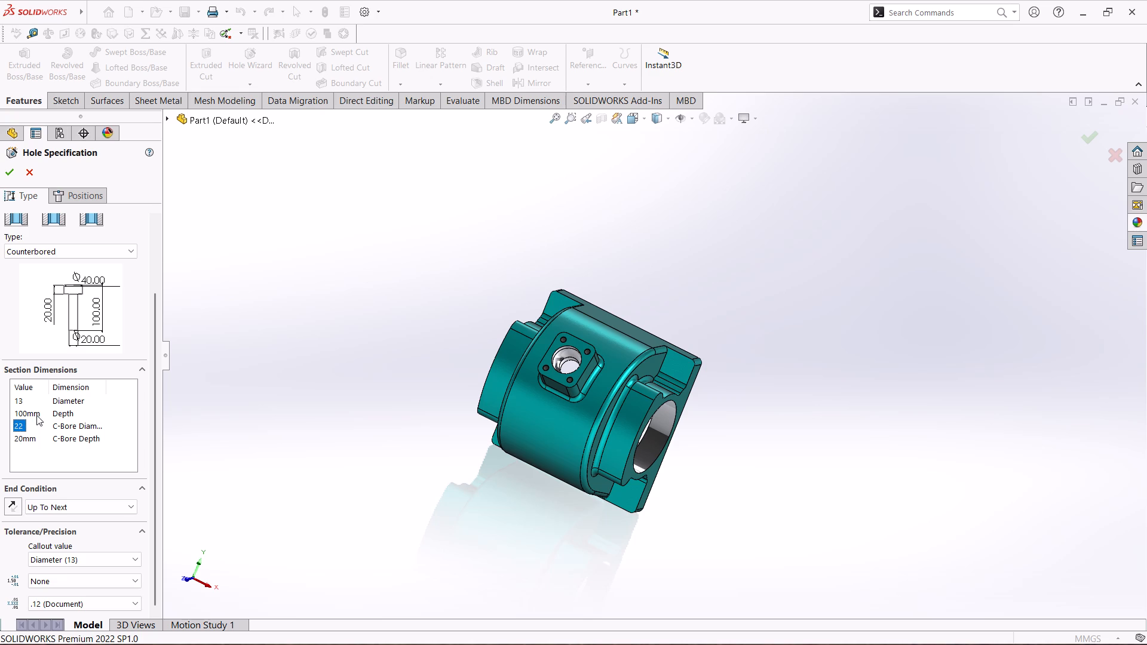
# Position the hole on the base plate's flange face with a center rectangle about 148 by 145 mm, centred just below the origin.
pyautogui.click(90, 200)
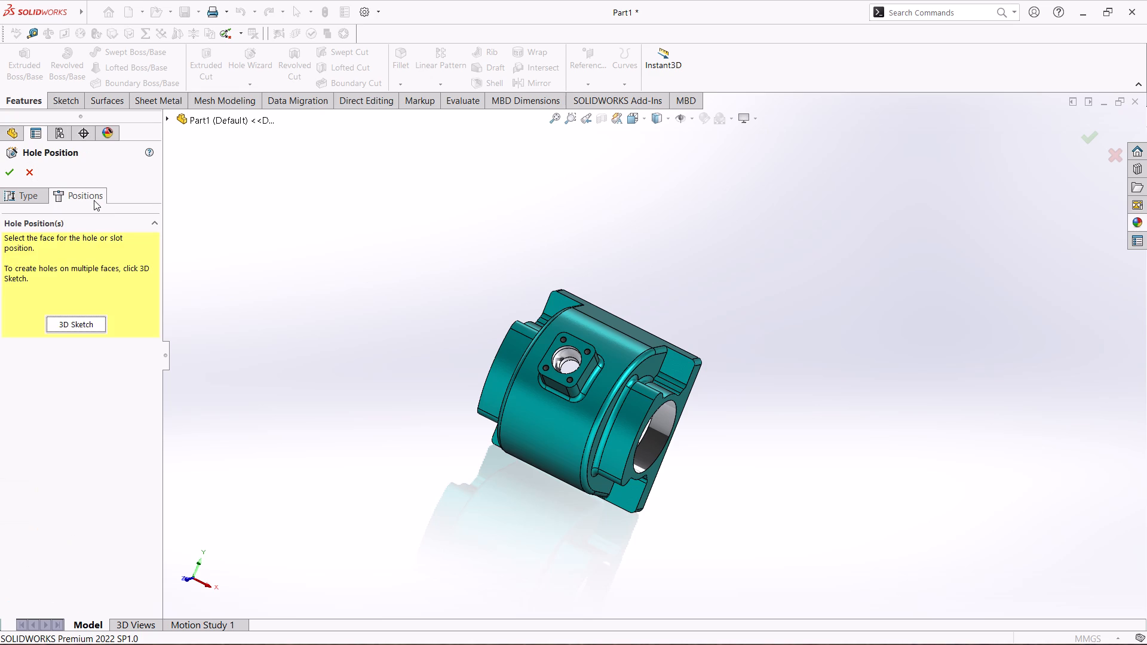
pyautogui.click(673, 361)
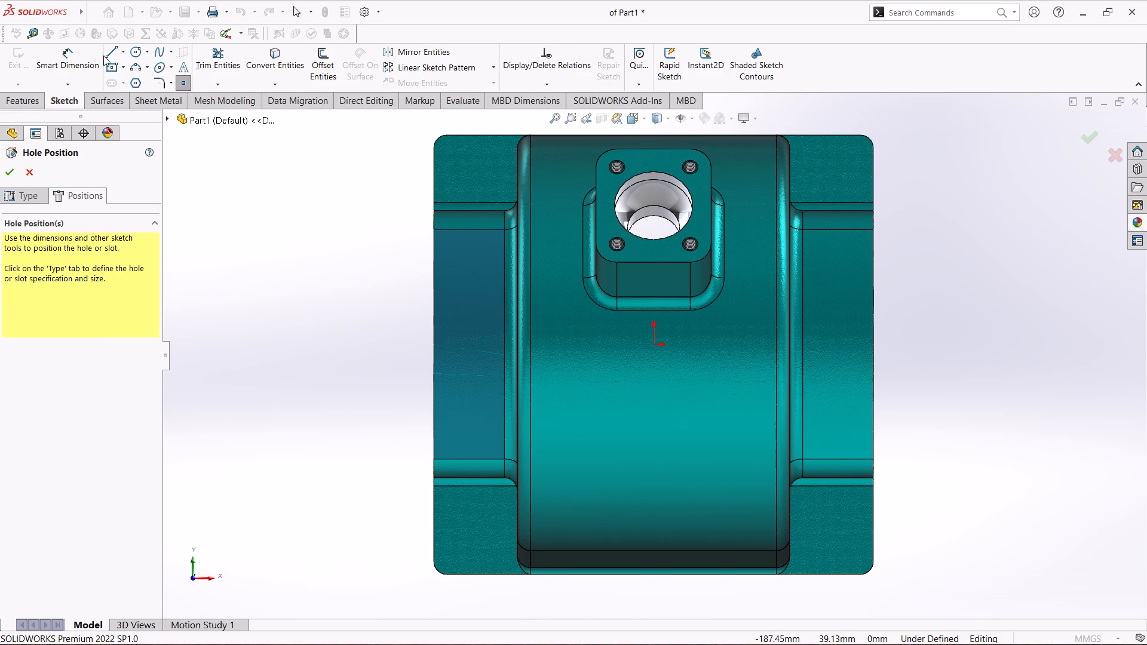
pyautogui.click(123, 66)
pyautogui.click(132, 96)
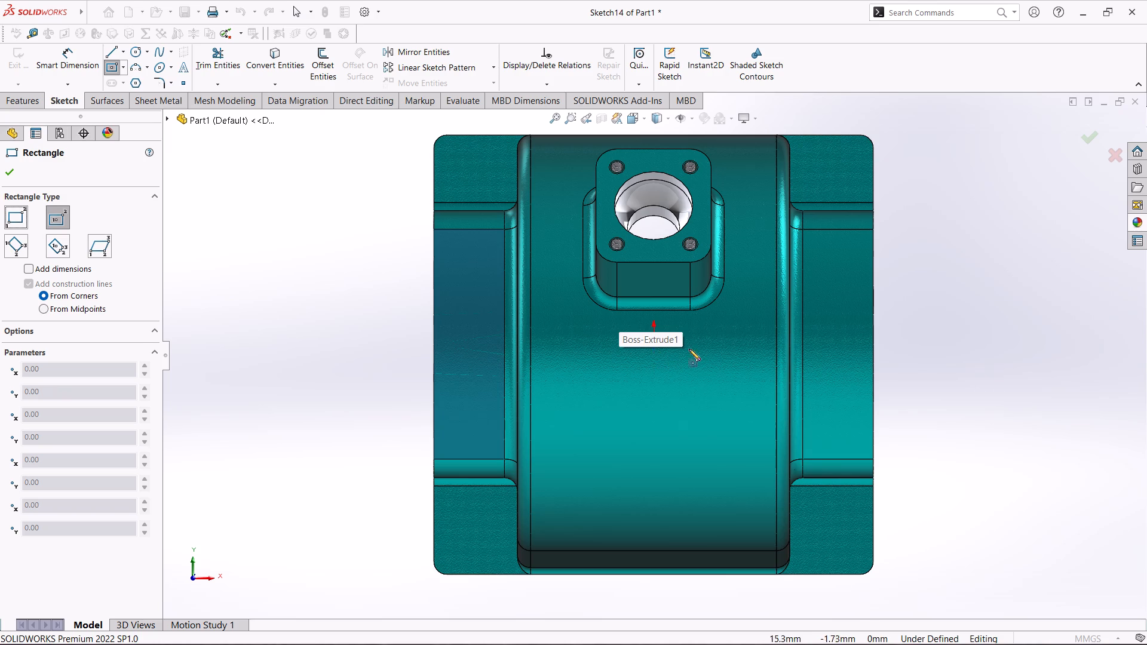
pyautogui.click(652, 358)
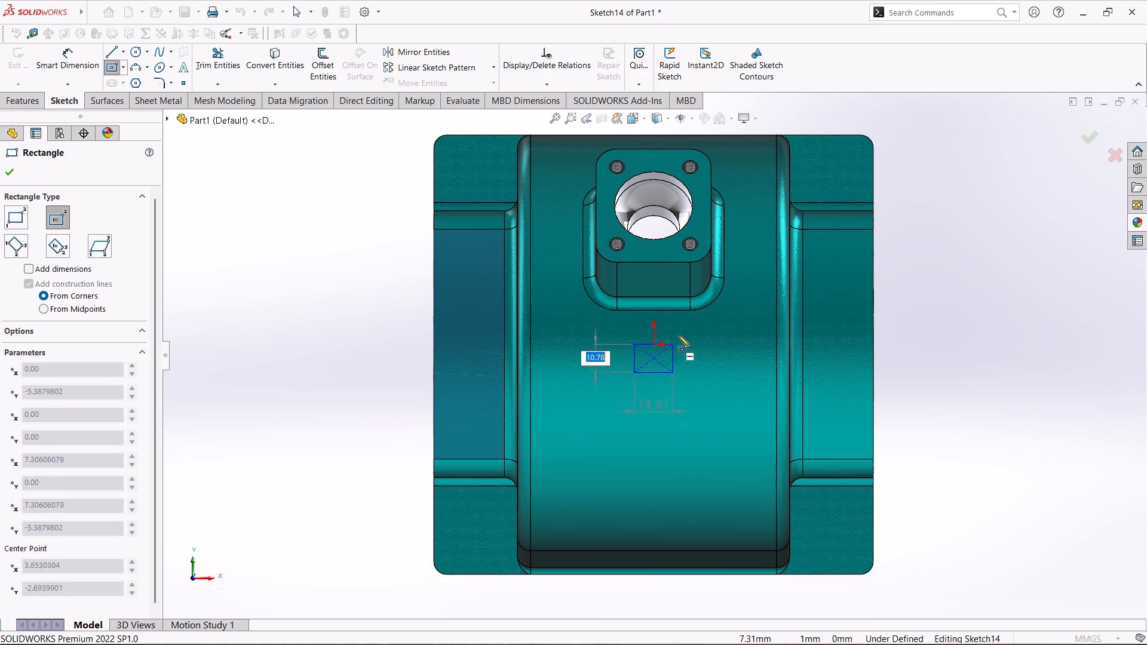
pyautogui.click(847, 169)
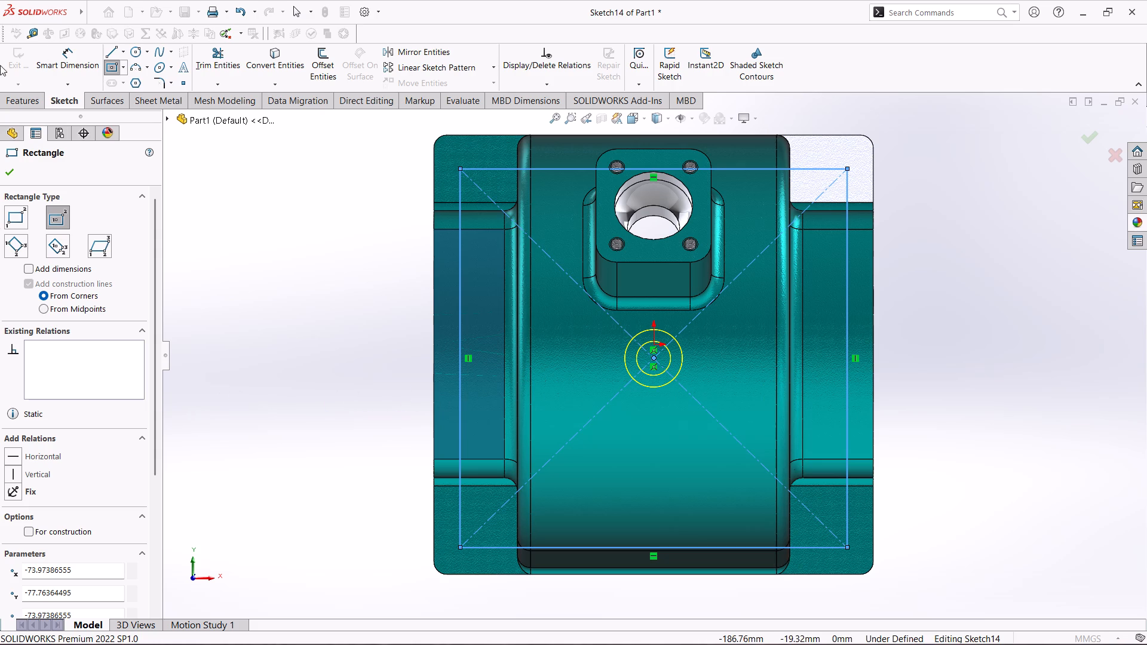
# Dimension the positioning rectangle 140 mm high and 142 mm wide.
pyautogui.click(59, 56)
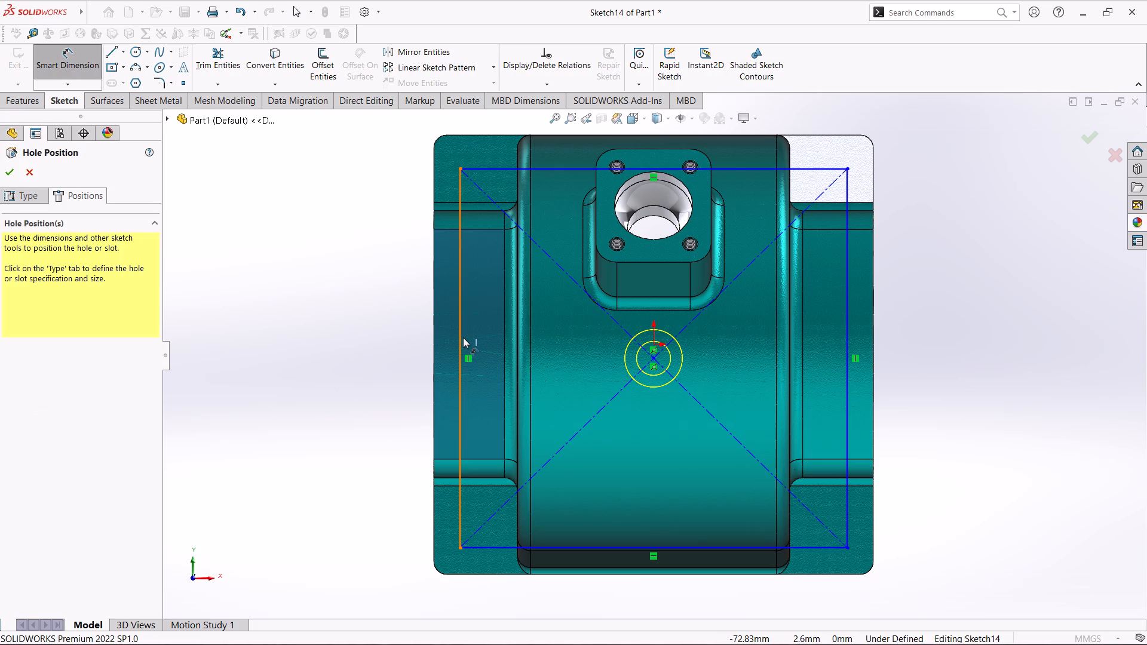
pyautogui.click(461, 339)
pyautogui.click(349, 354)
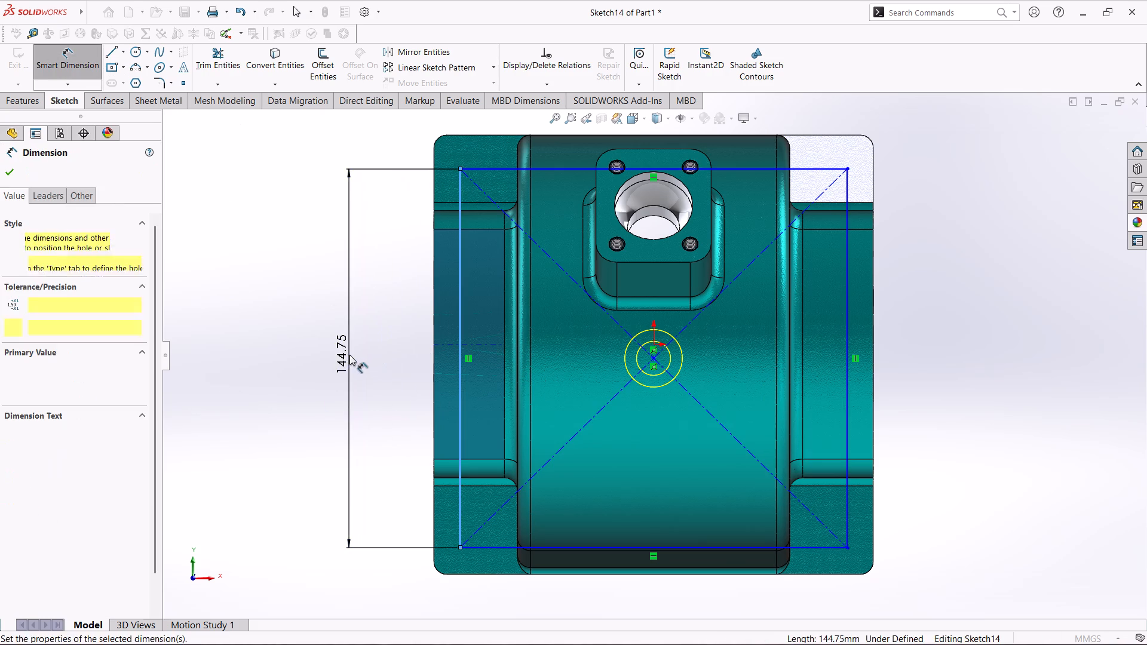
pyautogui.write('140')
pyautogui.press('Return')
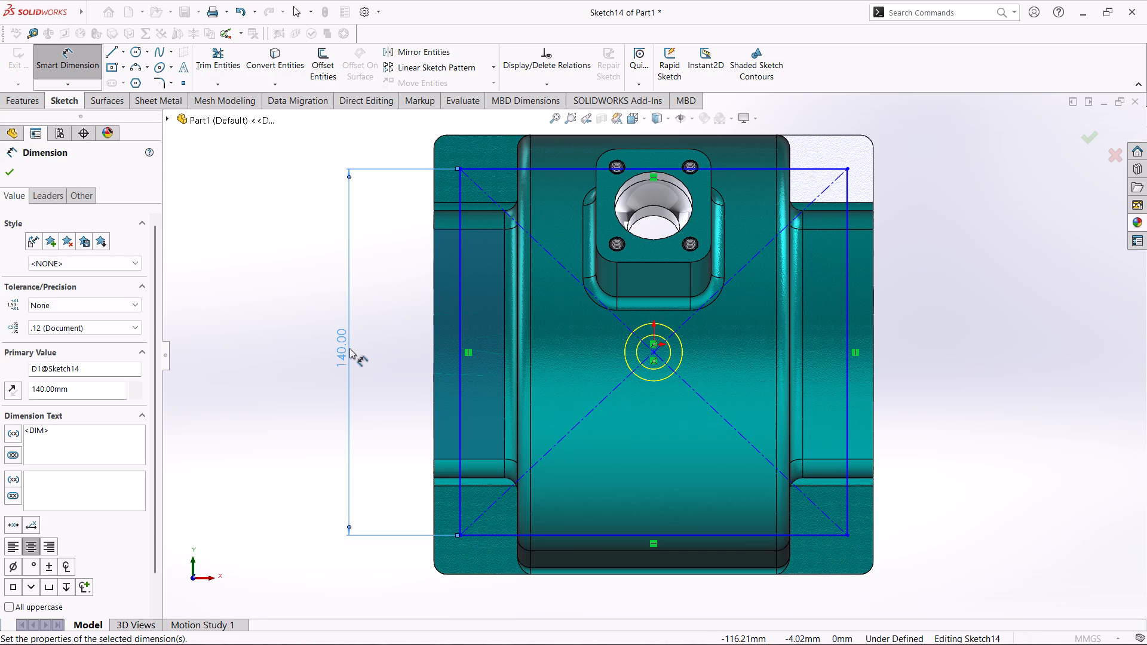
pyautogui.click(801, 168)
pyautogui.click(807, 122)
pyautogui.write('142')
pyautogui.press('Return')
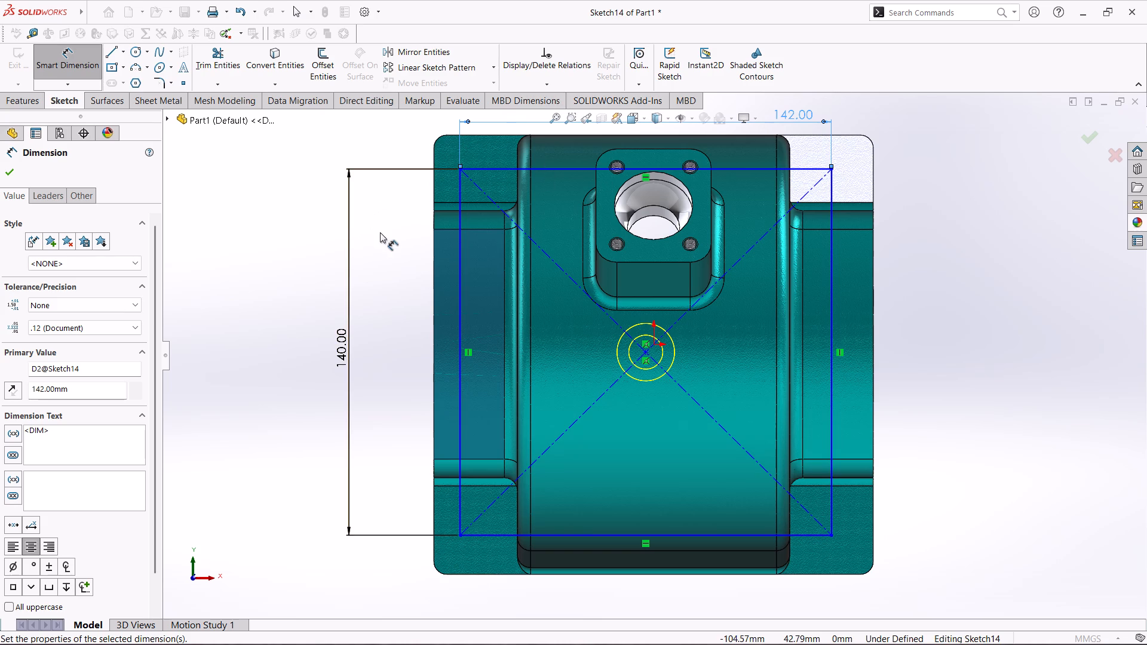
pyautogui.scroll(3, 685, 345)
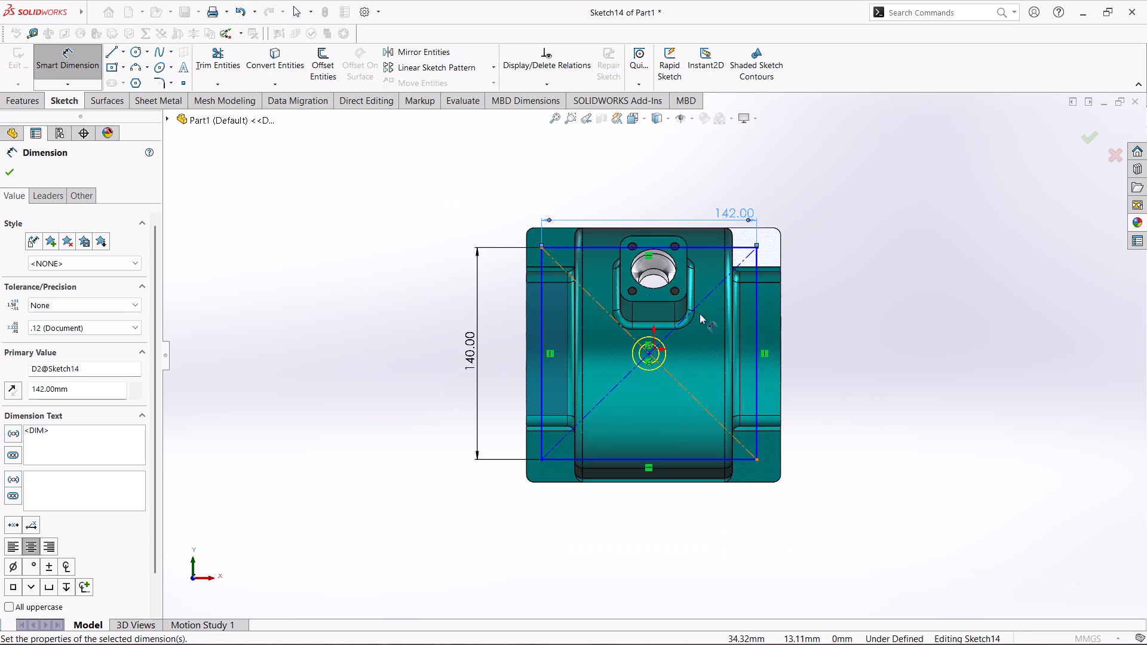
pyautogui.click(13, 174)
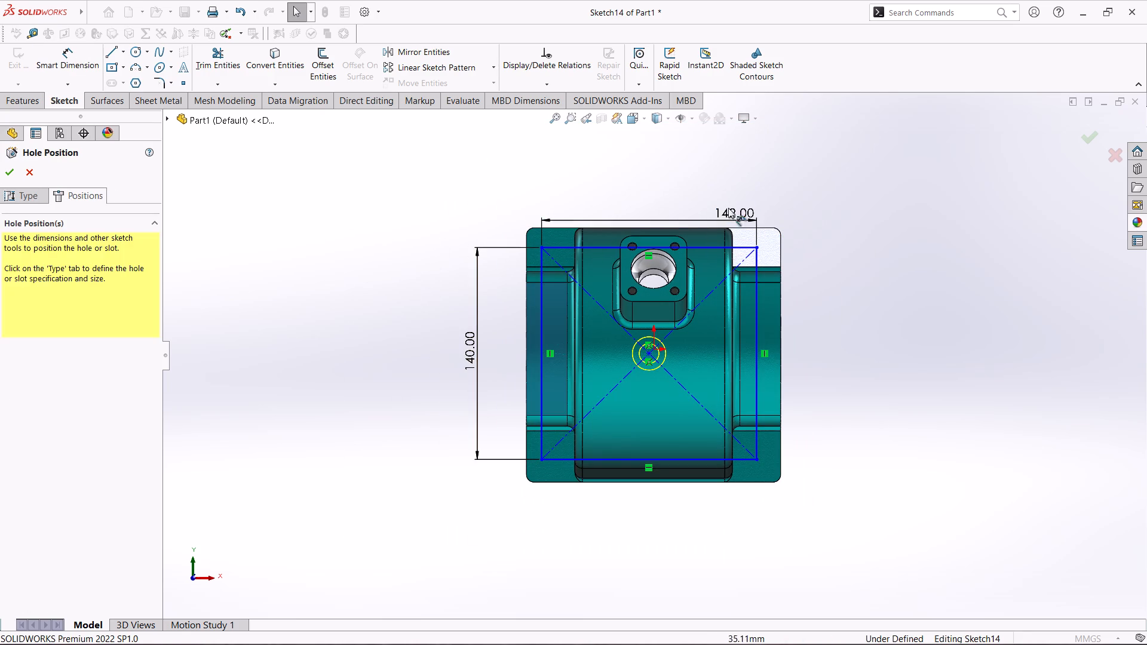
# Toggle construction geometry on all lines of the positioning rectangle, including its diagonals.
pyautogui.moveTo(808, 206); pyautogui.dragTo(465, 528)
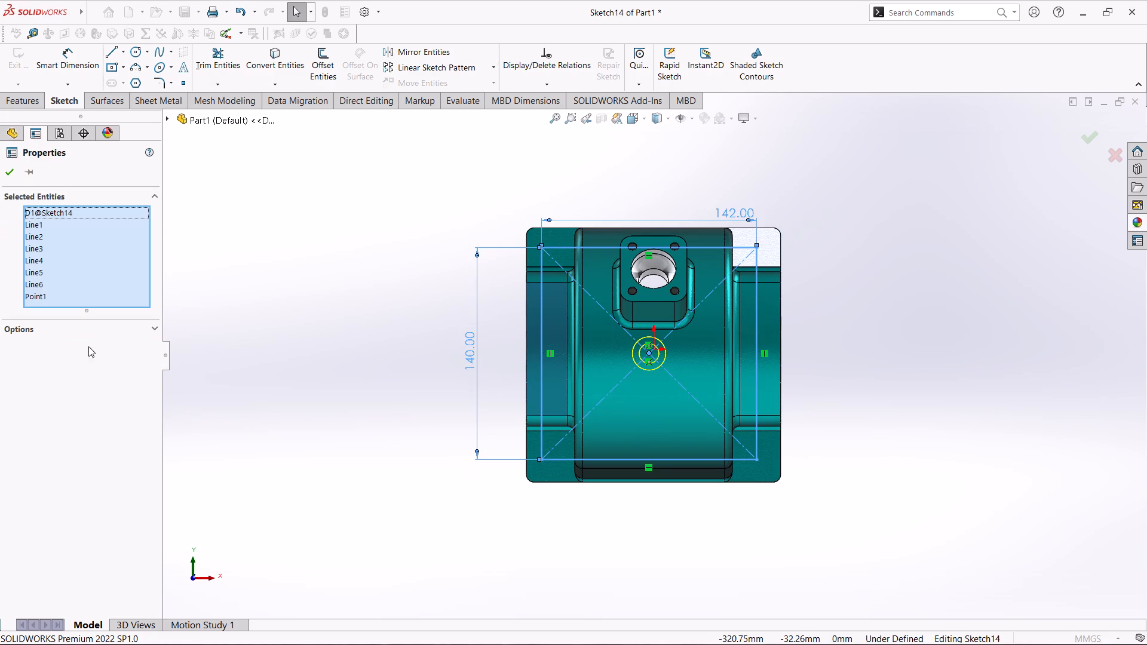
pyautogui.rightClick(372, 262)
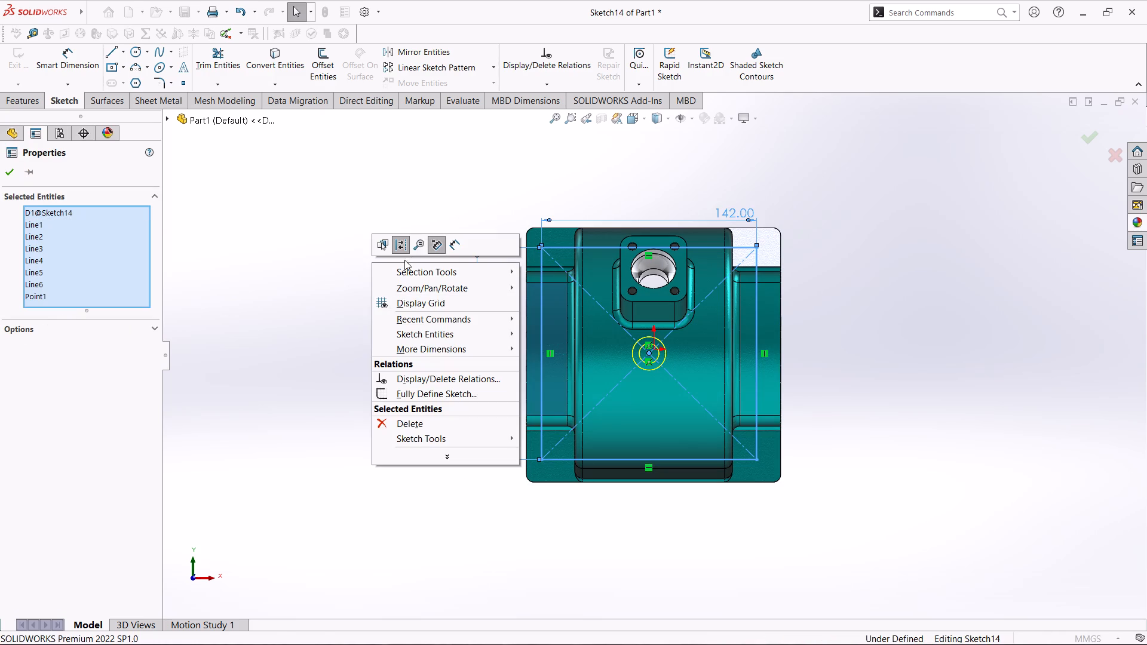
pyautogui.click(402, 245)
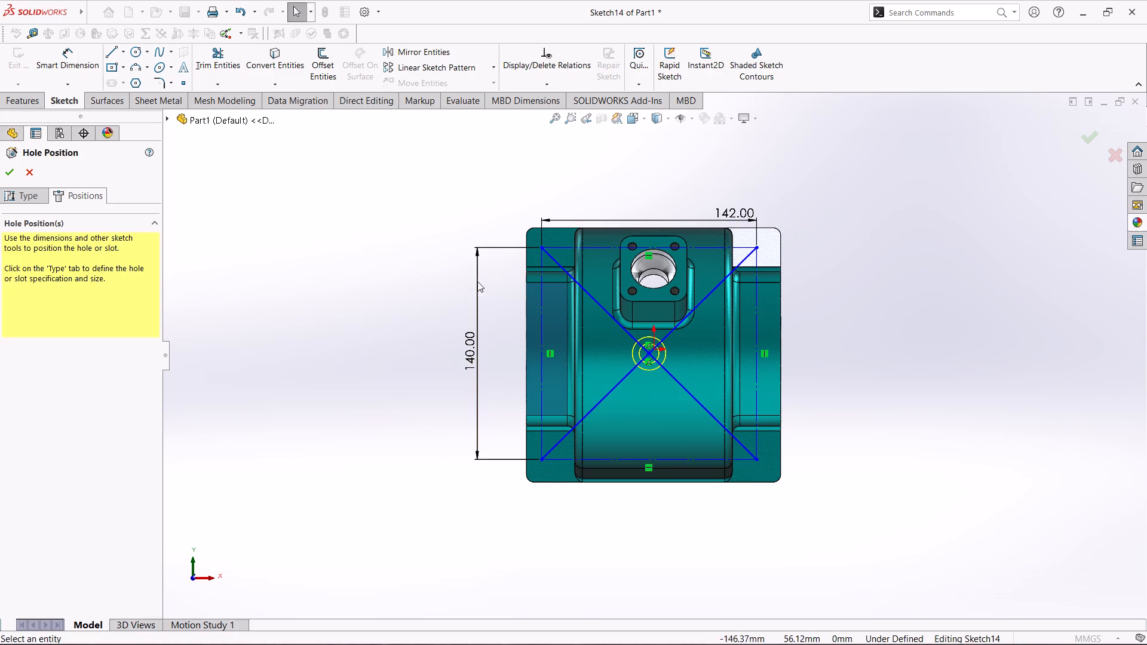
# Delete all coincident relations from the hole's position point at the centre of the rectangle.
pyautogui.keyDown('ctrl'); pyautogui.scroll(-5, 662, 369); pyautogui.keyUp('ctrl')
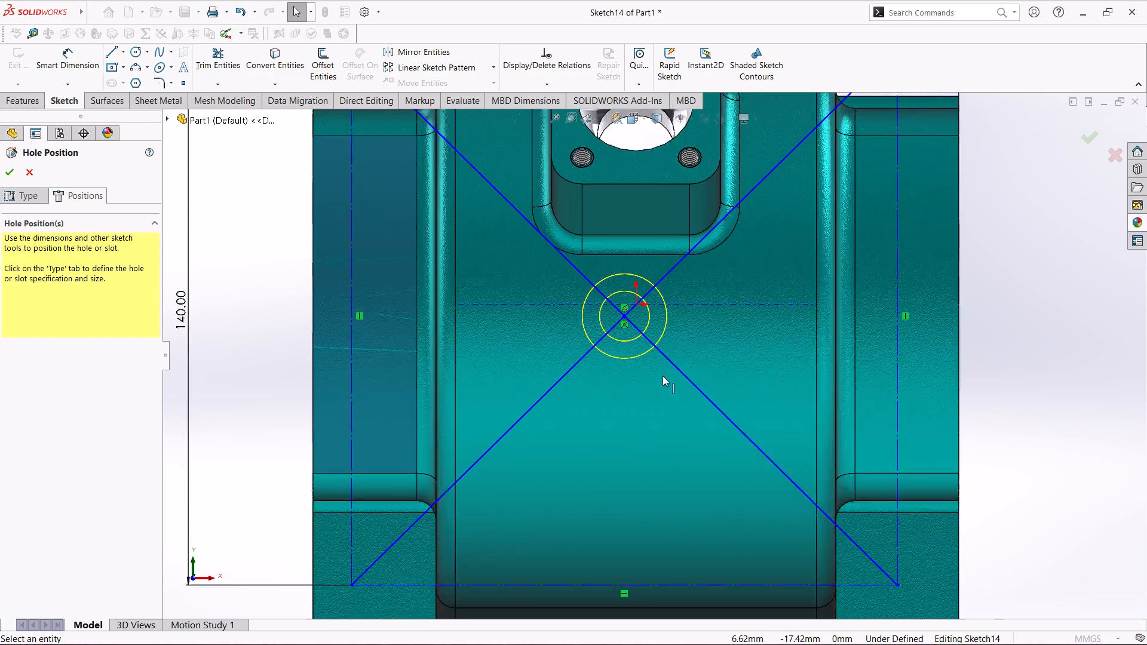
pyautogui.keyDown('ctrl'); pyautogui.scroll(-1, 663, 376); pyautogui.keyUp('ctrl')
pyautogui.click(627, 351)
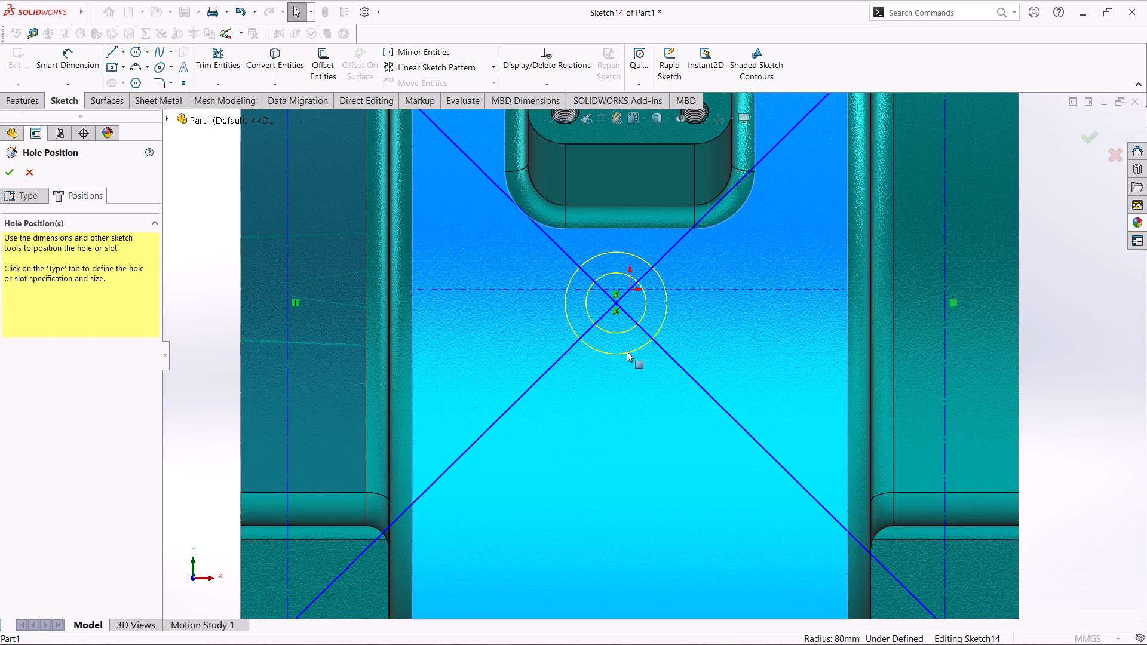
pyautogui.keyDown('ctrl'); pyautogui.click(627, 351); pyautogui.keyUp('ctrl')
pyautogui.scroll(2, 643, 322)
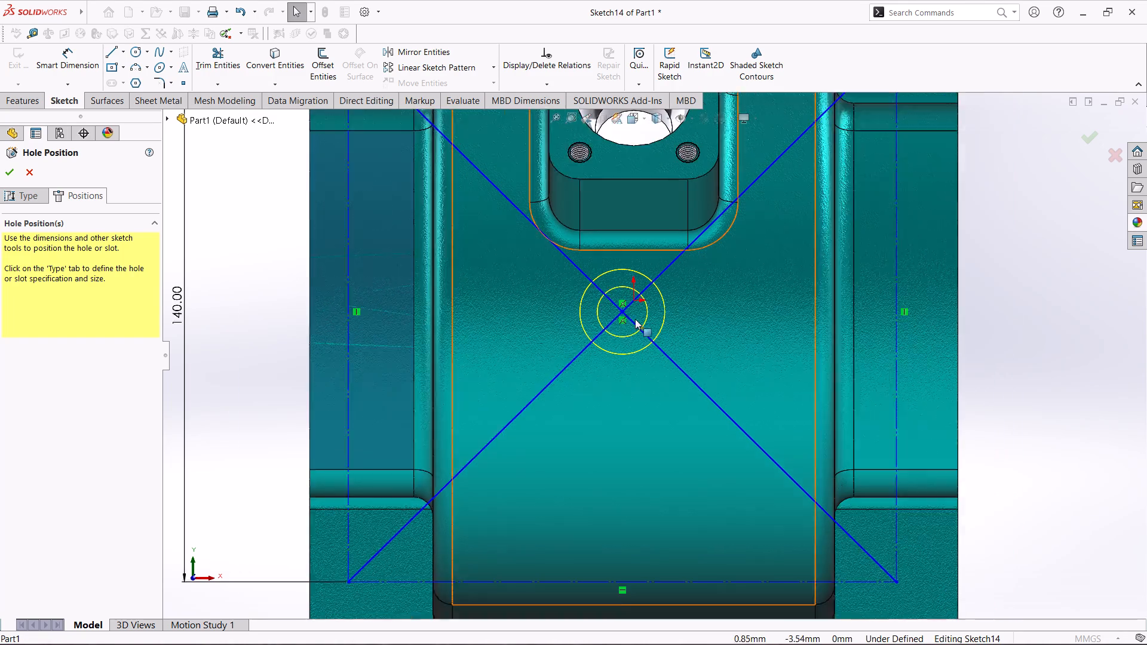
pyautogui.moveTo(605, 282); pyautogui.dragTo(619, 306)
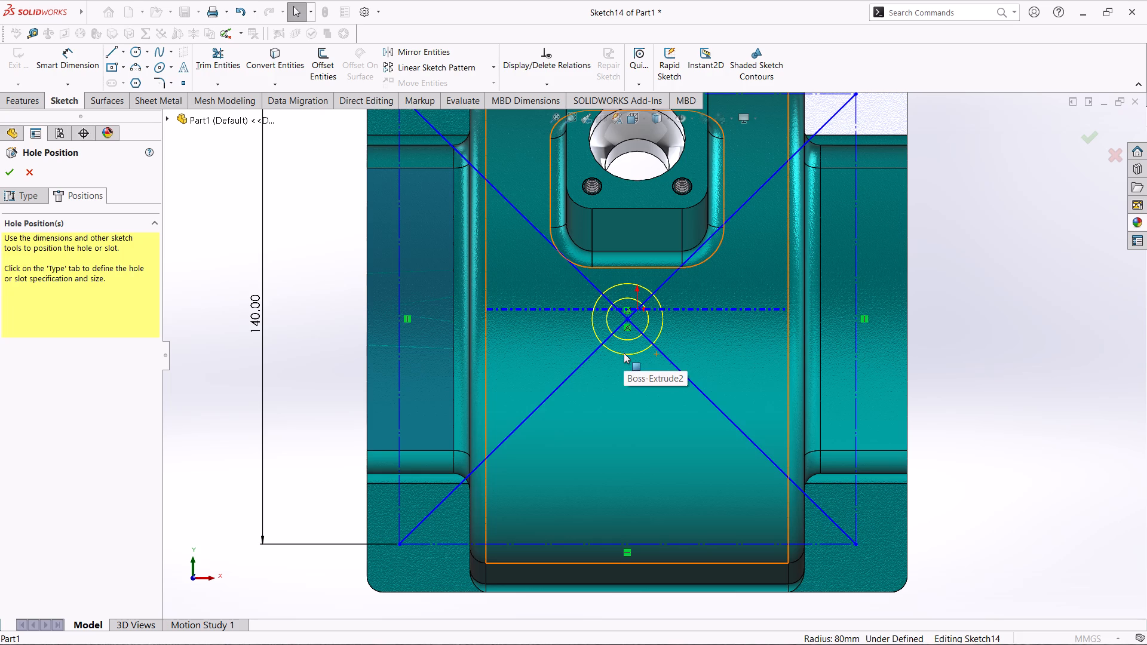
pyautogui.scroll(-6, 640, 328)
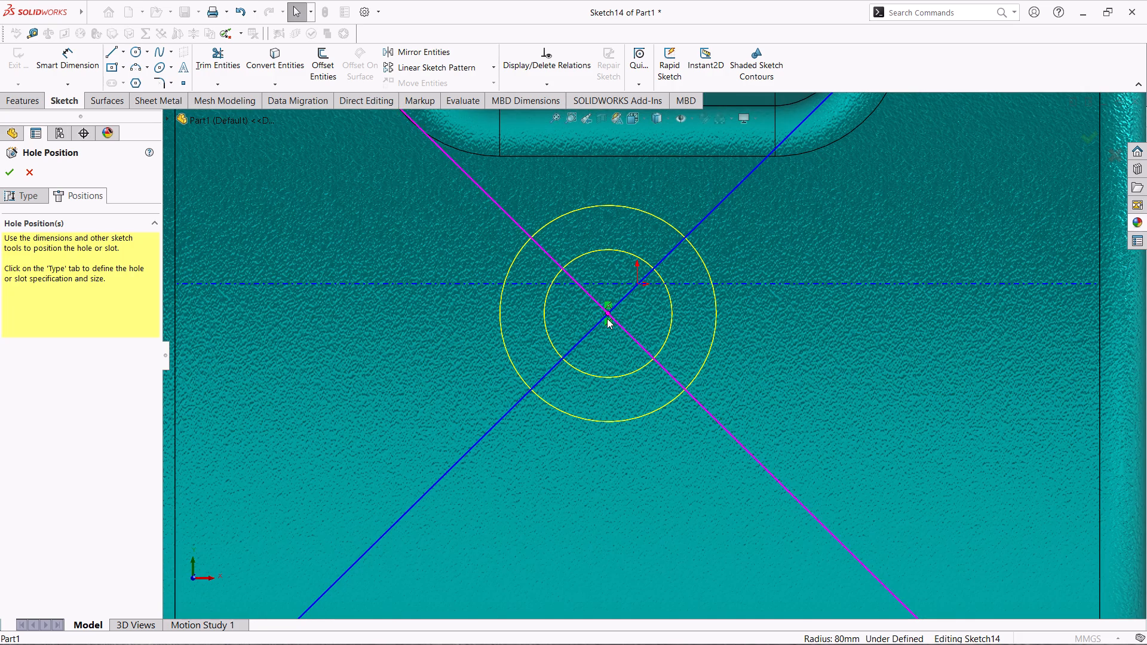
pyautogui.click(607, 314)
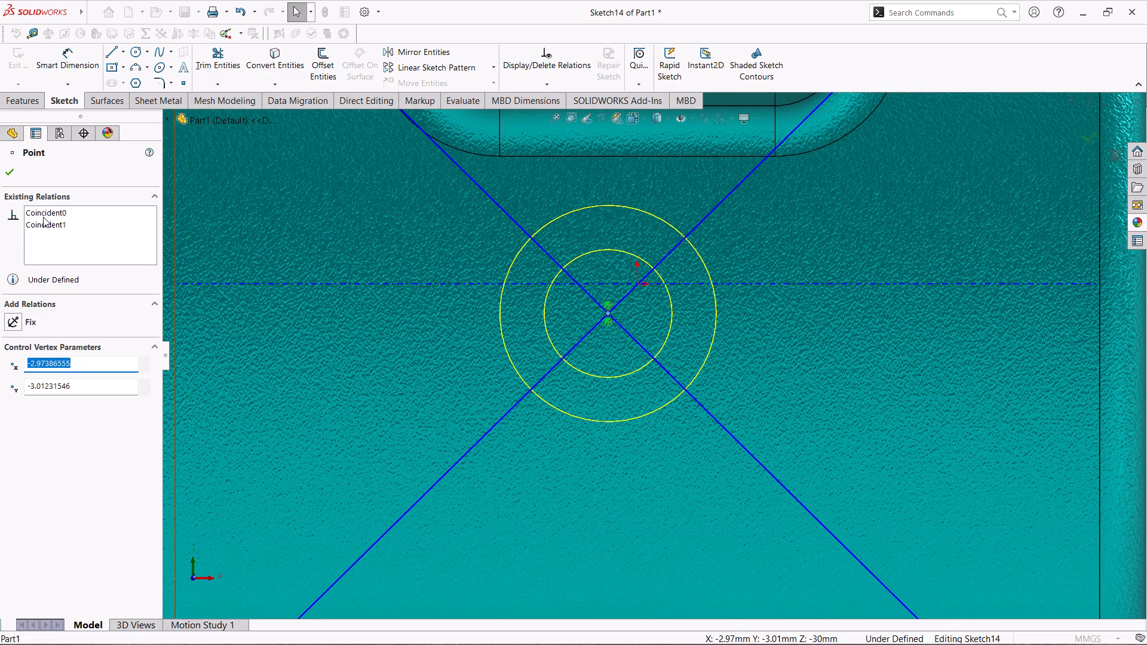
pyautogui.moveTo(43, 214); pyautogui.dragTo(84, 261)
pyautogui.click(61, 223)
pyautogui.rightClick(63, 212)
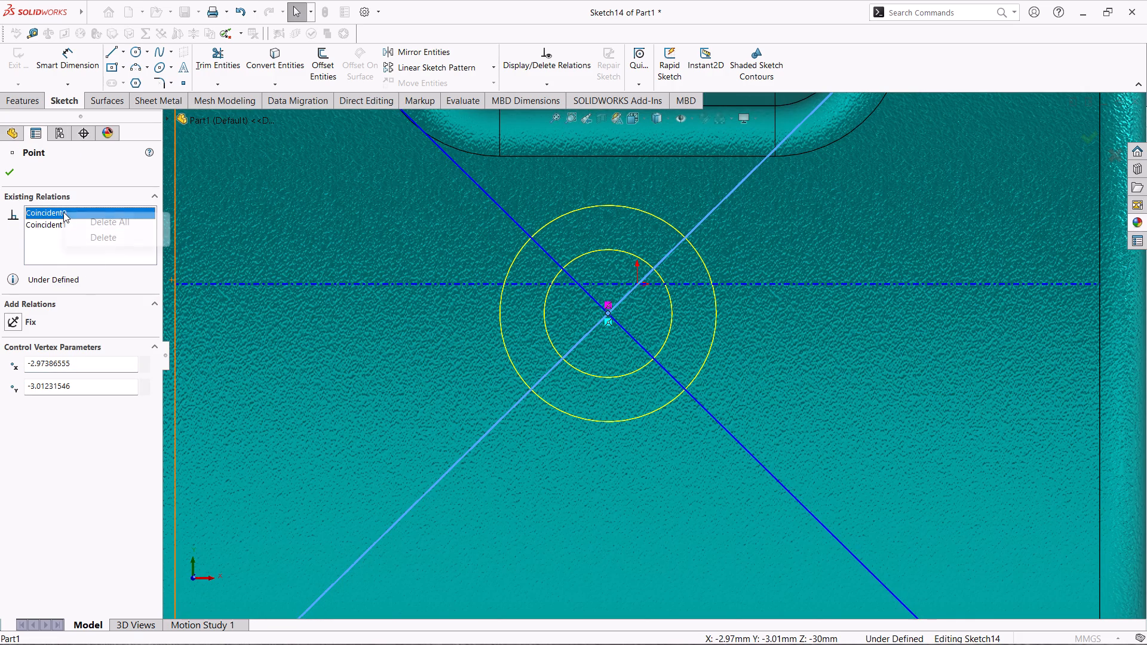
pyautogui.click(93, 226)
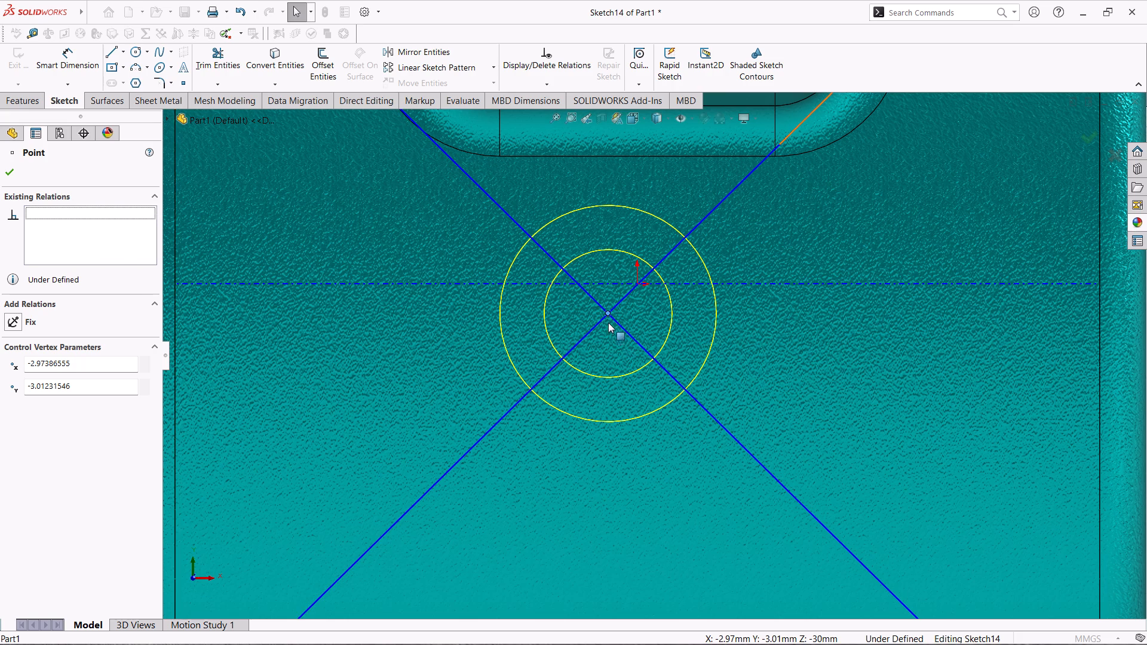
# Pull the hole's position point off the rectangle's centre and delete it.
pyautogui.moveTo(606, 315); pyautogui.dragTo(608, 323)
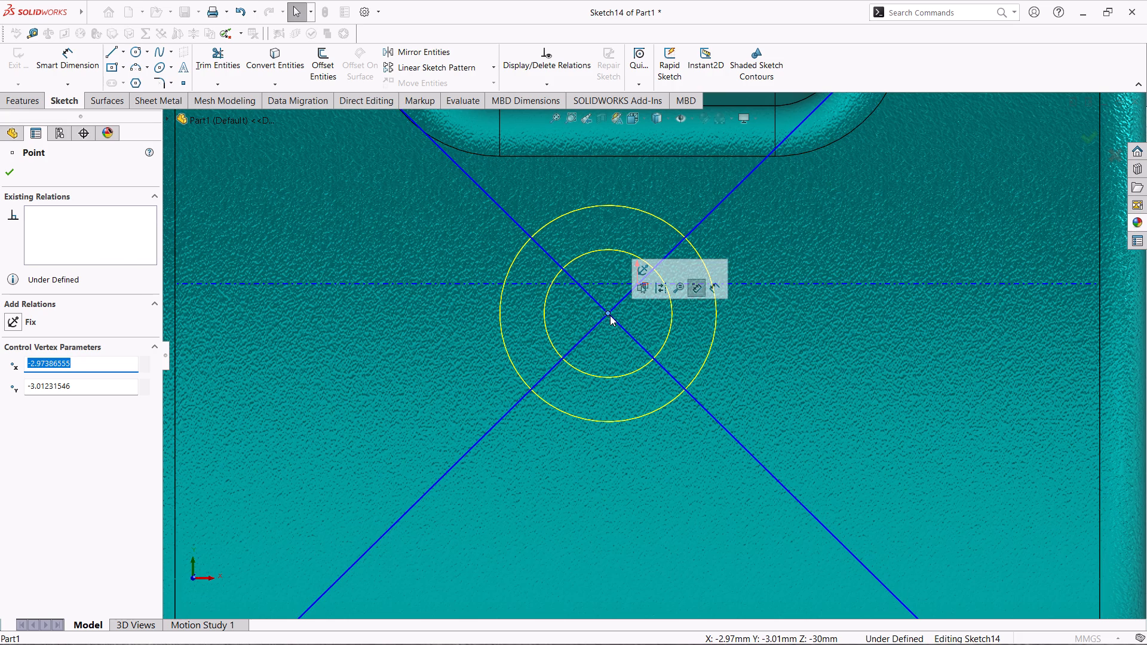
pyautogui.moveTo(608, 310); pyautogui.dragTo(611, 381)
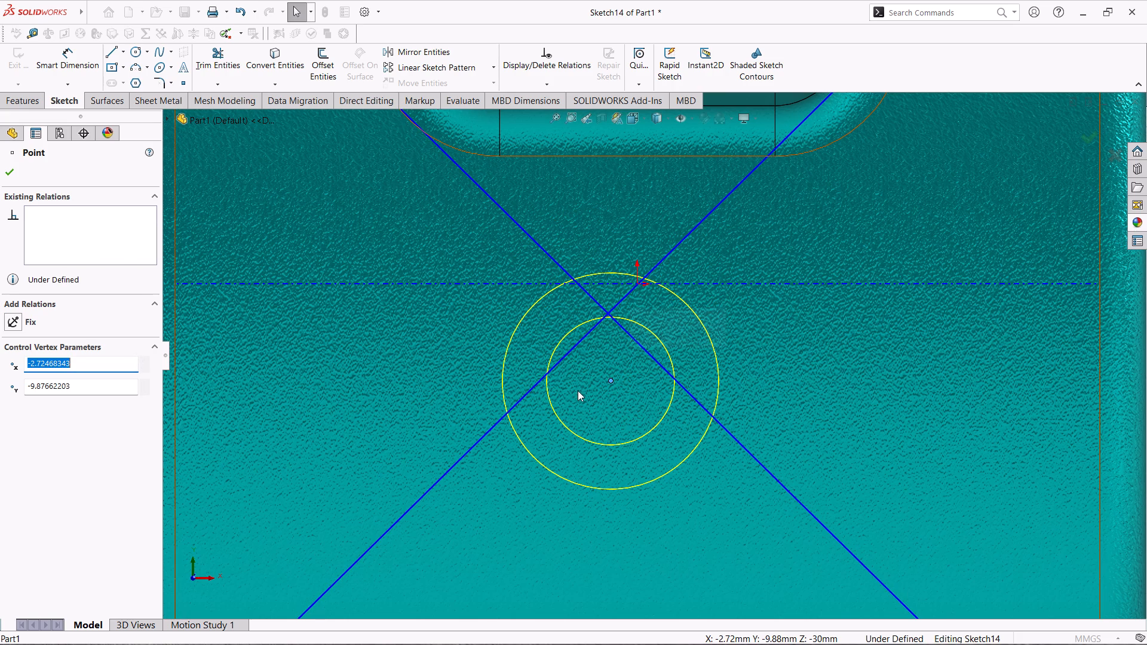
pyautogui.click(611, 379)
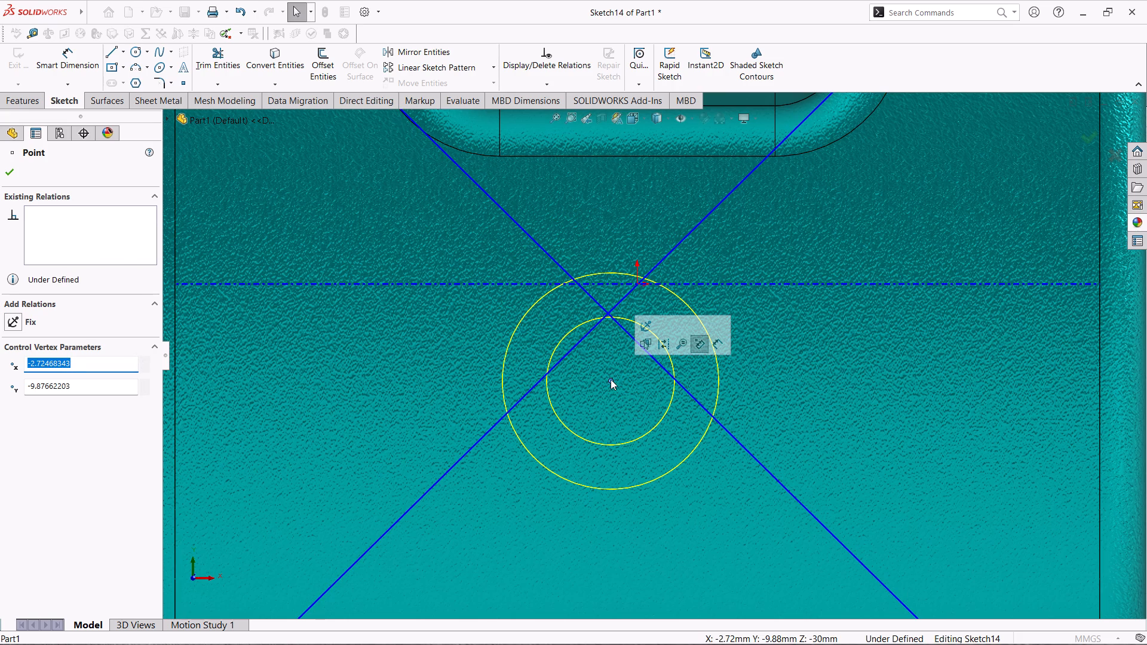
pyautogui.press('Delete')
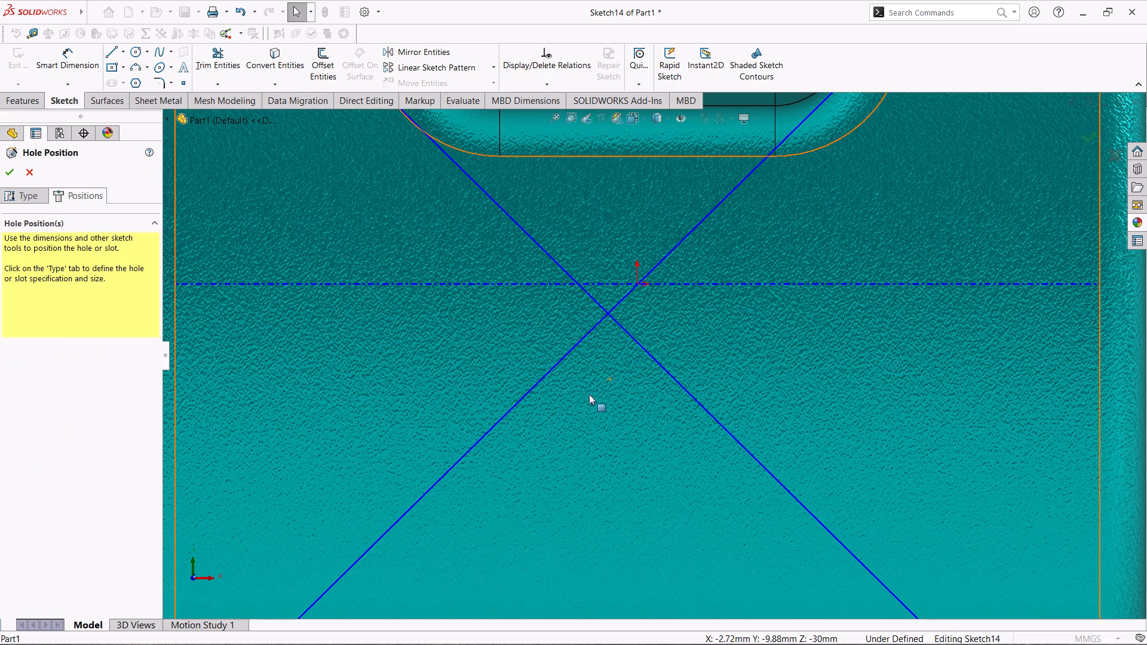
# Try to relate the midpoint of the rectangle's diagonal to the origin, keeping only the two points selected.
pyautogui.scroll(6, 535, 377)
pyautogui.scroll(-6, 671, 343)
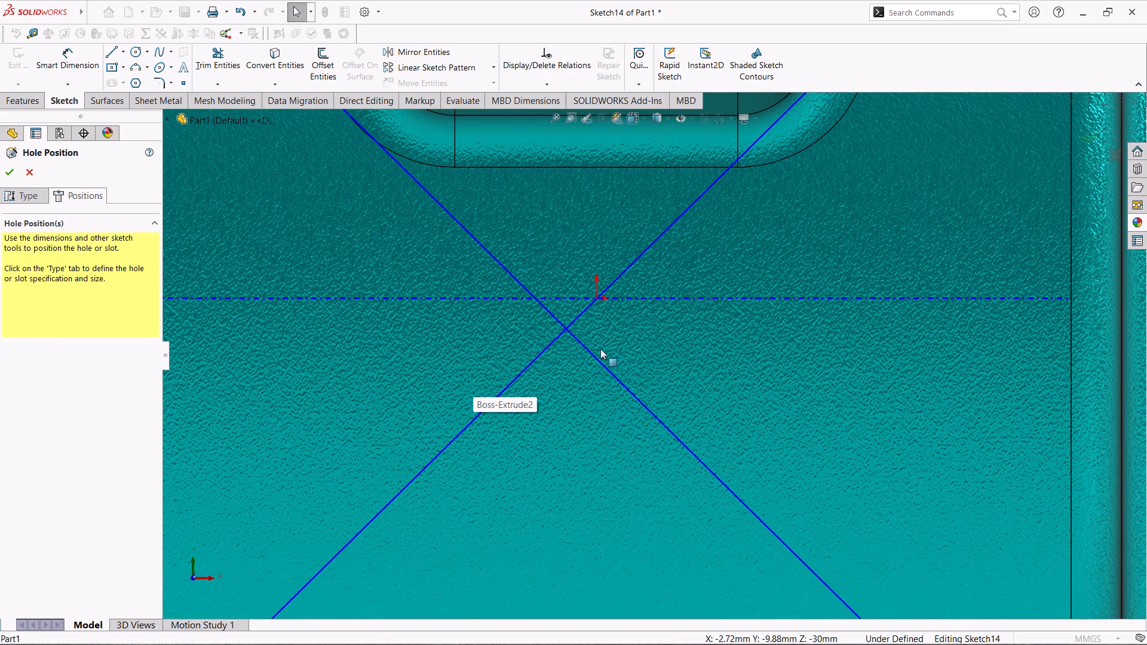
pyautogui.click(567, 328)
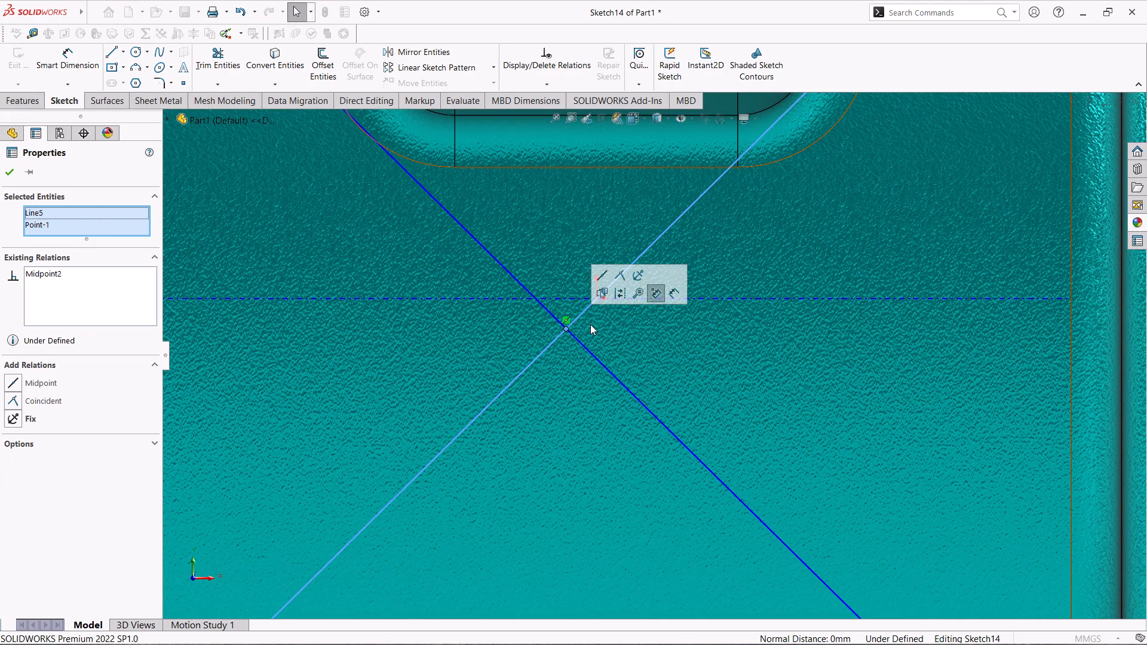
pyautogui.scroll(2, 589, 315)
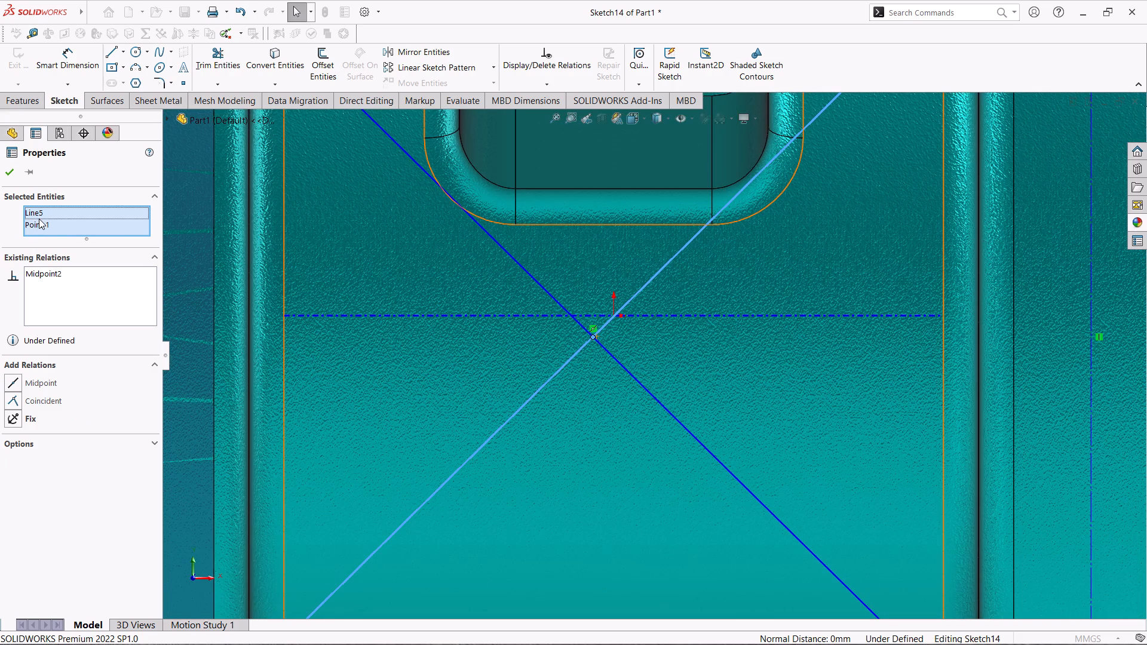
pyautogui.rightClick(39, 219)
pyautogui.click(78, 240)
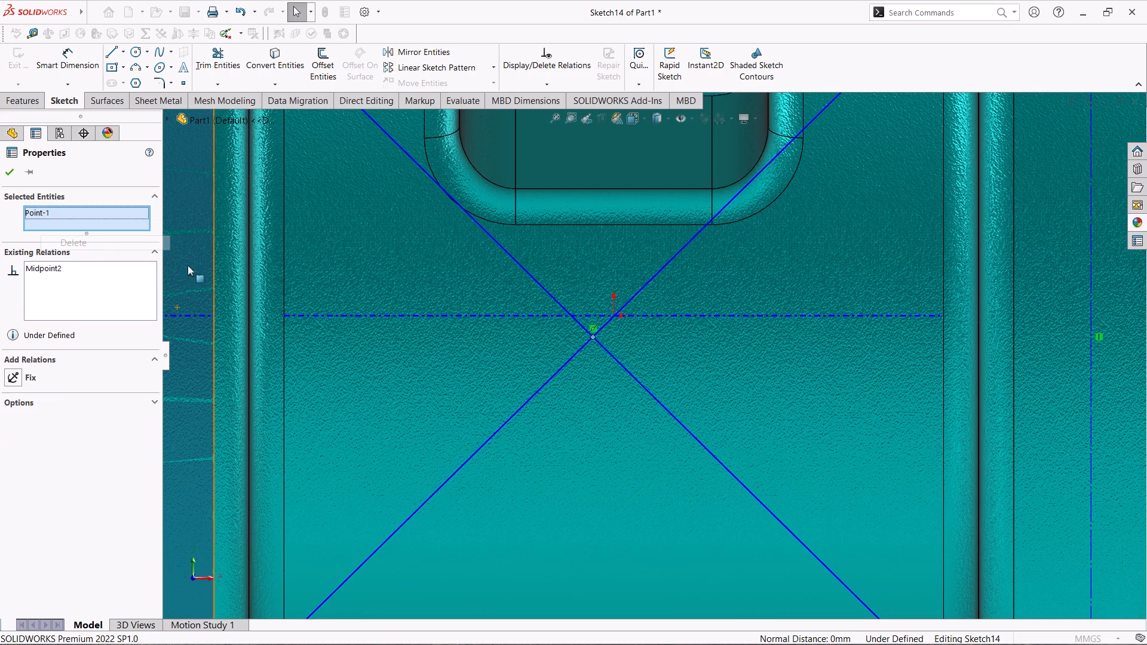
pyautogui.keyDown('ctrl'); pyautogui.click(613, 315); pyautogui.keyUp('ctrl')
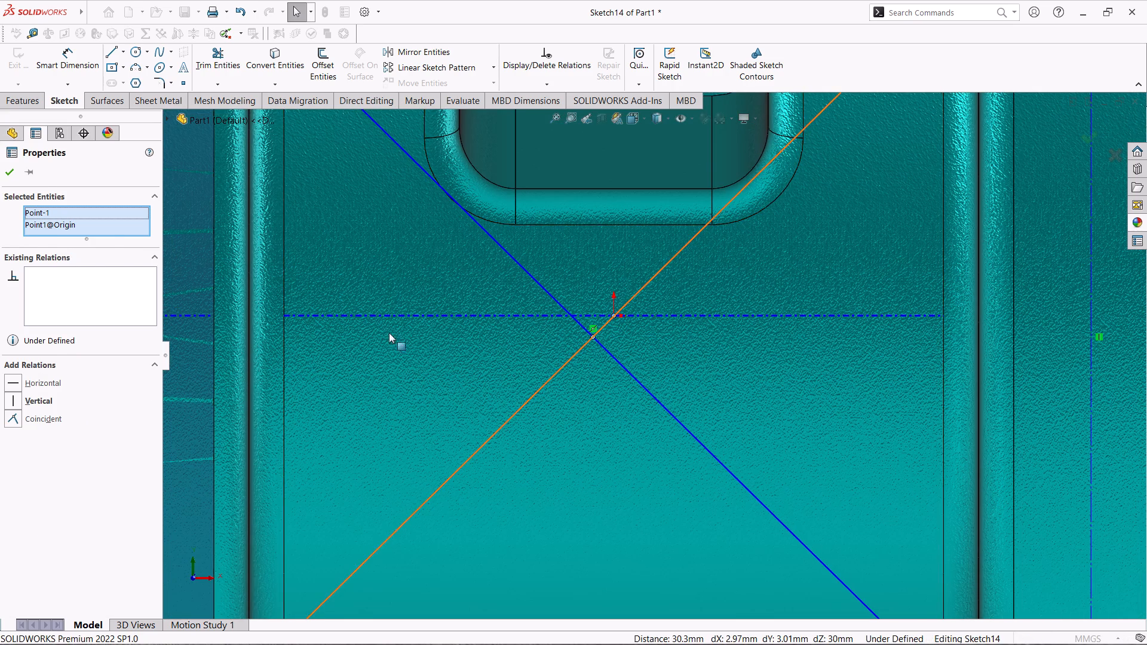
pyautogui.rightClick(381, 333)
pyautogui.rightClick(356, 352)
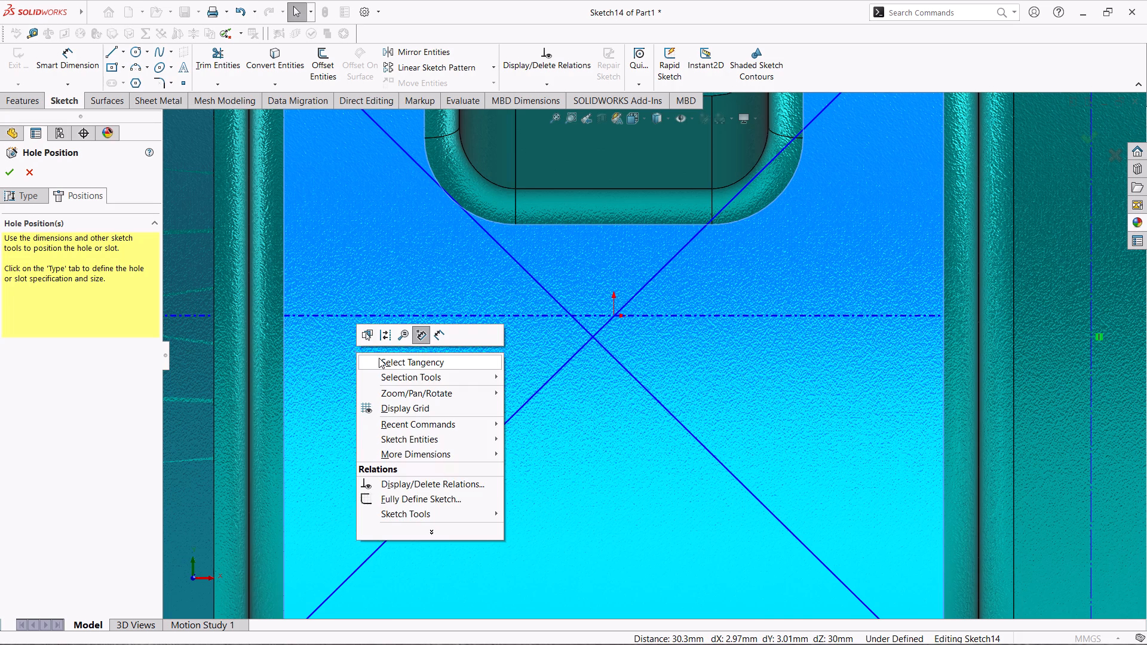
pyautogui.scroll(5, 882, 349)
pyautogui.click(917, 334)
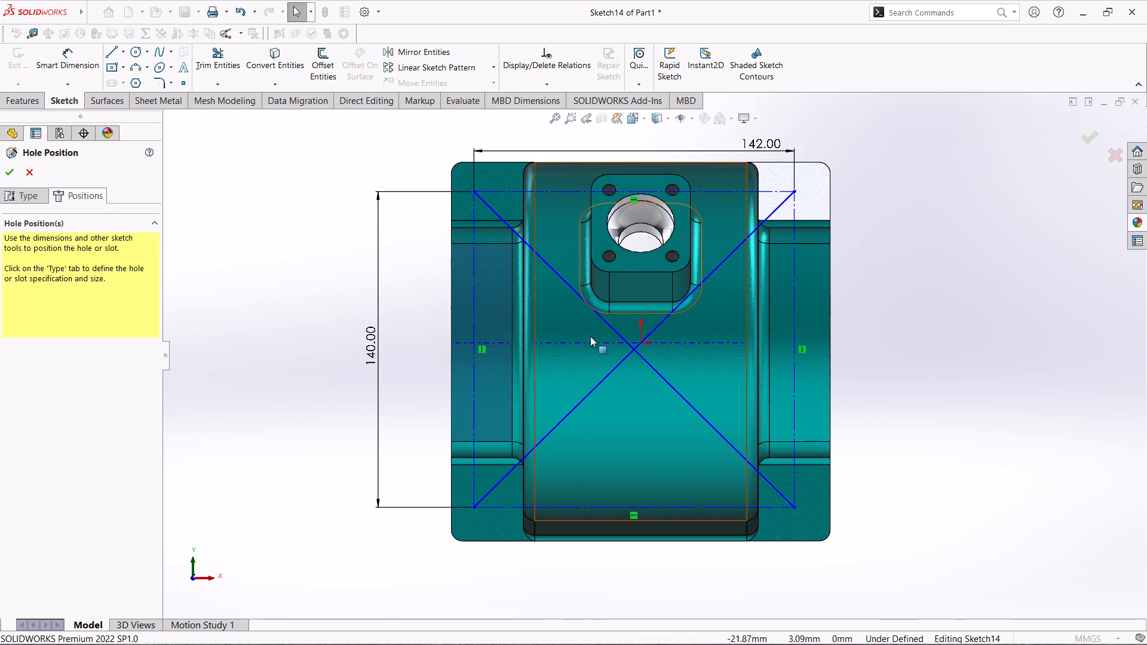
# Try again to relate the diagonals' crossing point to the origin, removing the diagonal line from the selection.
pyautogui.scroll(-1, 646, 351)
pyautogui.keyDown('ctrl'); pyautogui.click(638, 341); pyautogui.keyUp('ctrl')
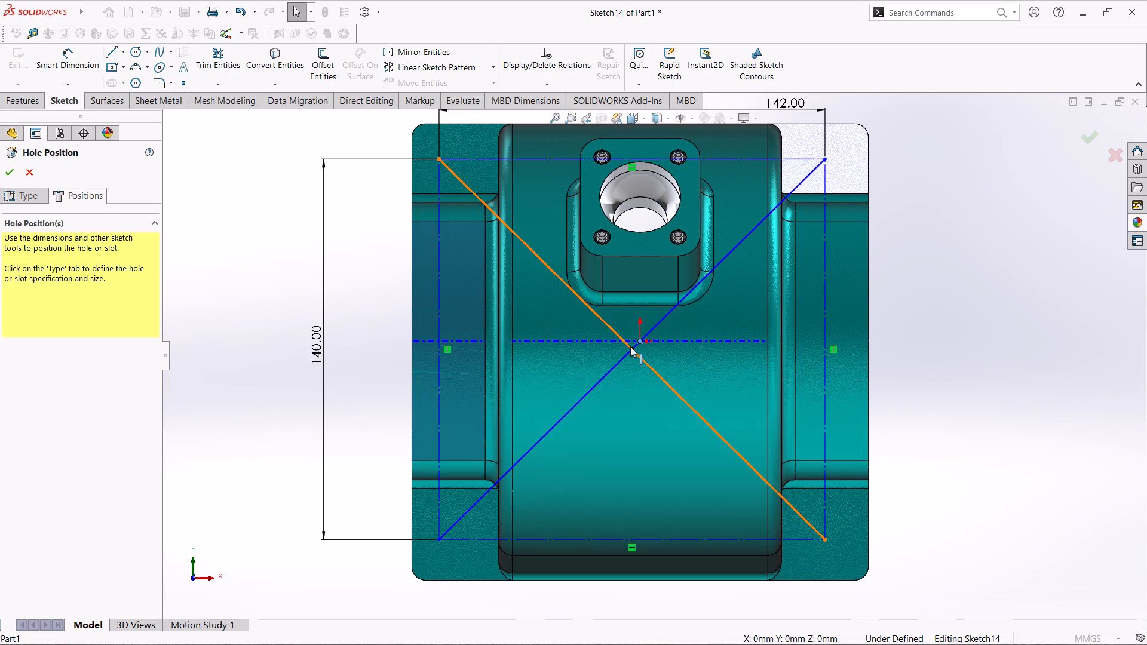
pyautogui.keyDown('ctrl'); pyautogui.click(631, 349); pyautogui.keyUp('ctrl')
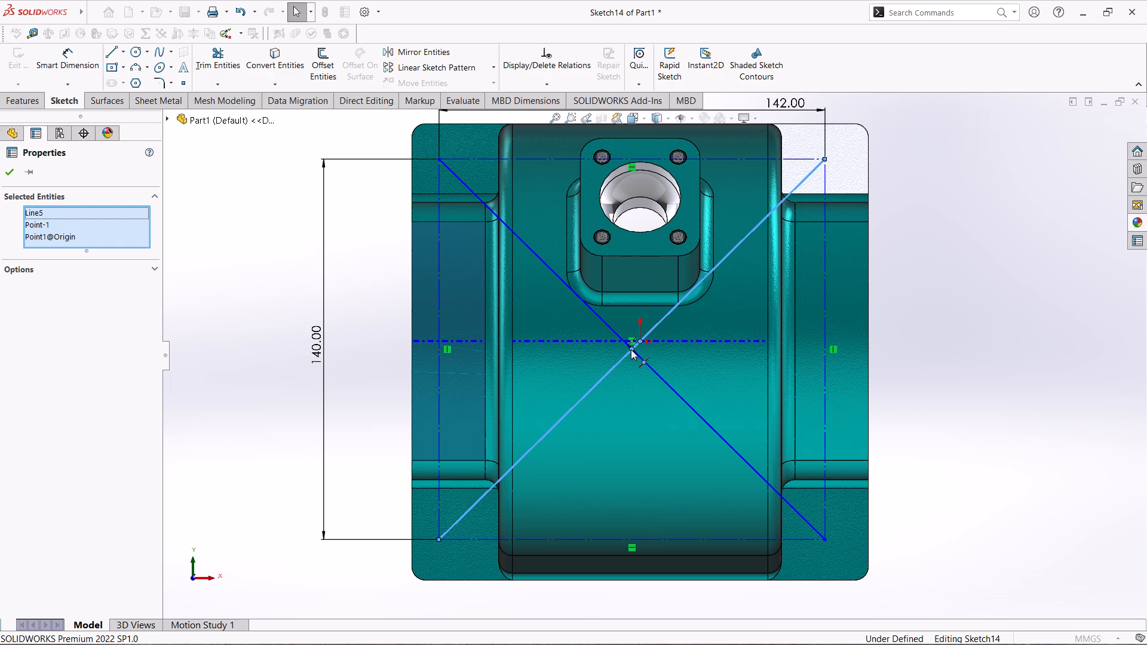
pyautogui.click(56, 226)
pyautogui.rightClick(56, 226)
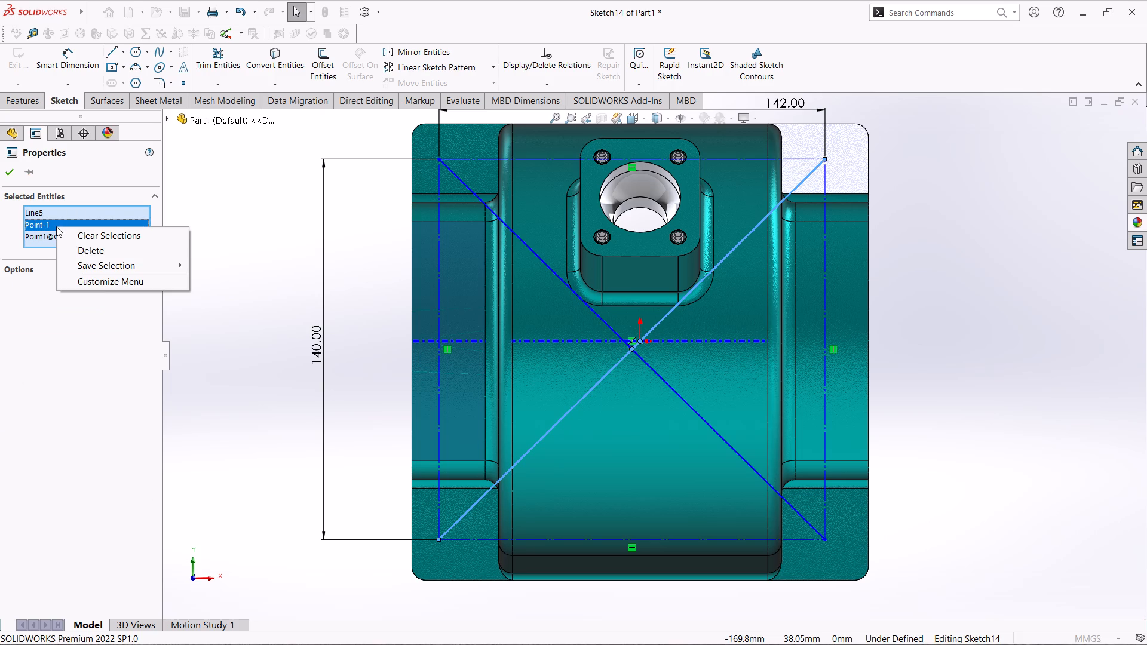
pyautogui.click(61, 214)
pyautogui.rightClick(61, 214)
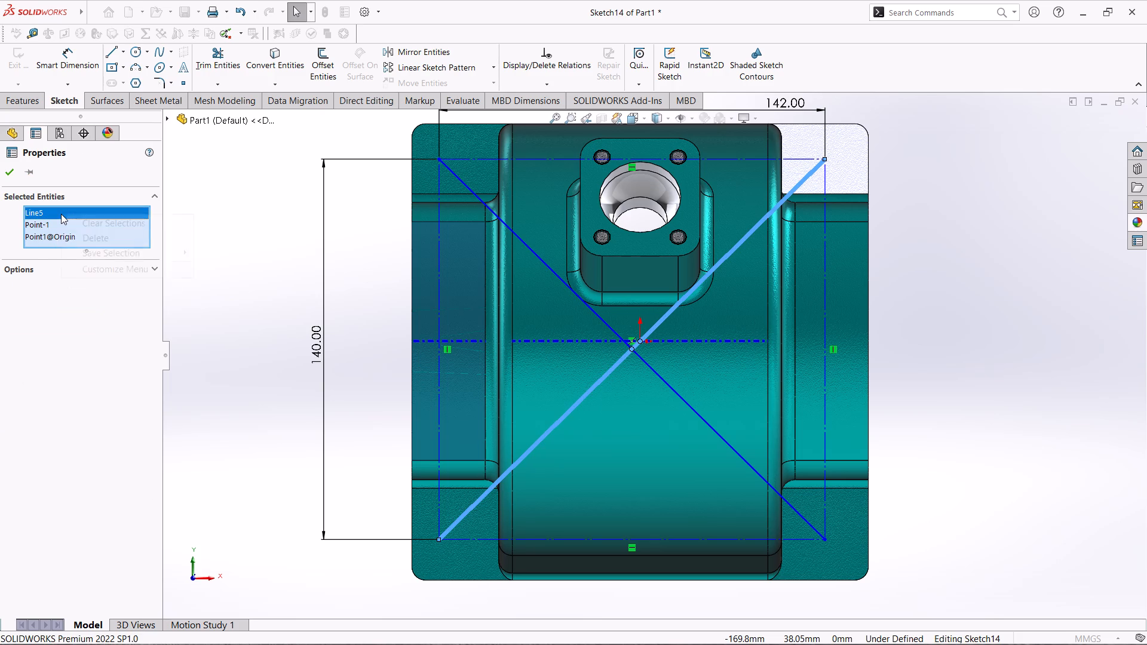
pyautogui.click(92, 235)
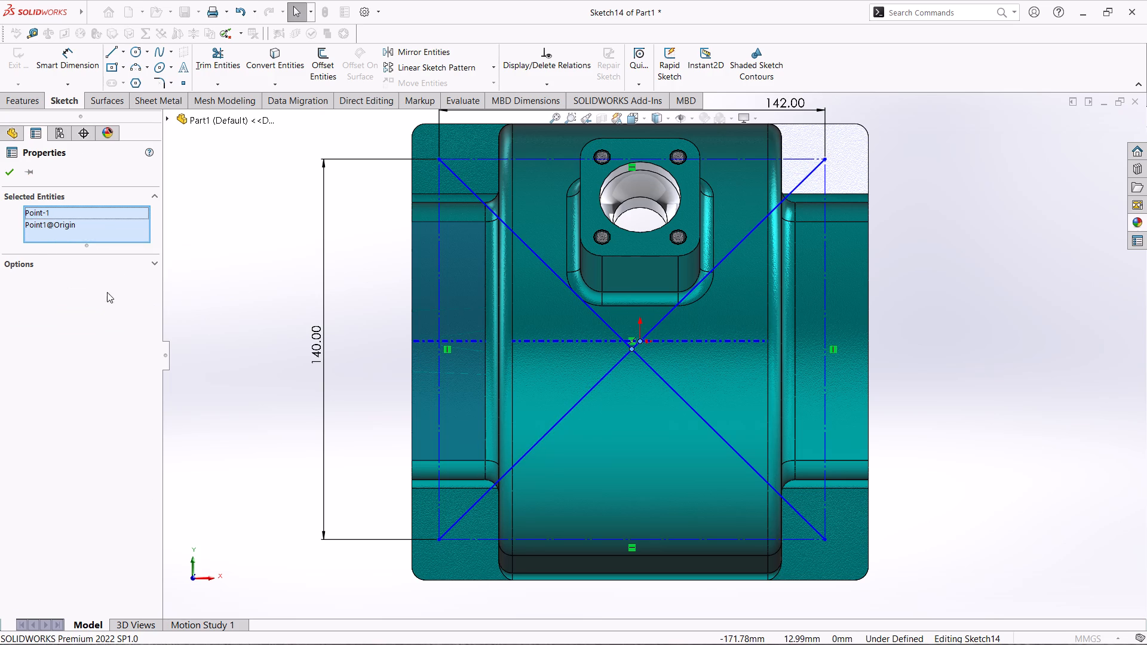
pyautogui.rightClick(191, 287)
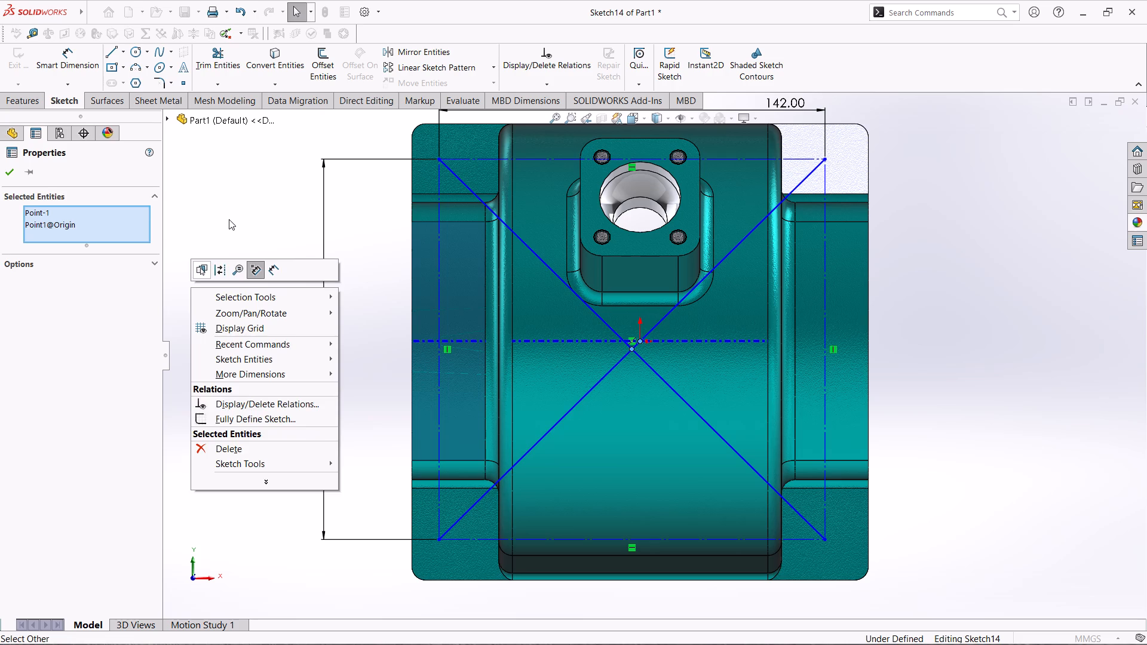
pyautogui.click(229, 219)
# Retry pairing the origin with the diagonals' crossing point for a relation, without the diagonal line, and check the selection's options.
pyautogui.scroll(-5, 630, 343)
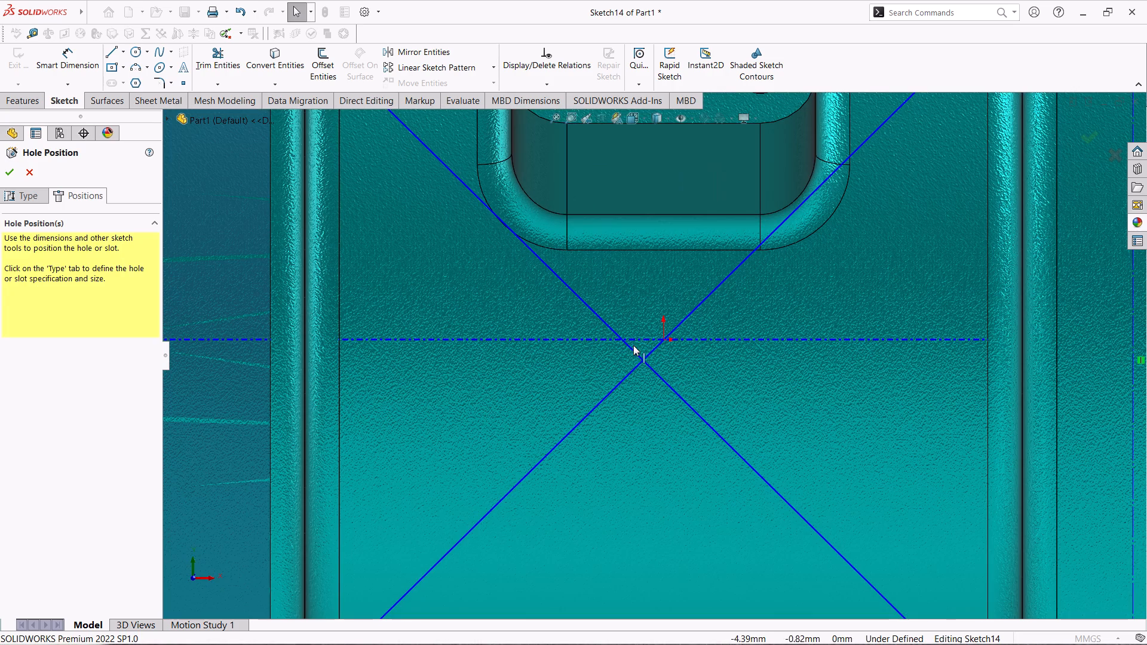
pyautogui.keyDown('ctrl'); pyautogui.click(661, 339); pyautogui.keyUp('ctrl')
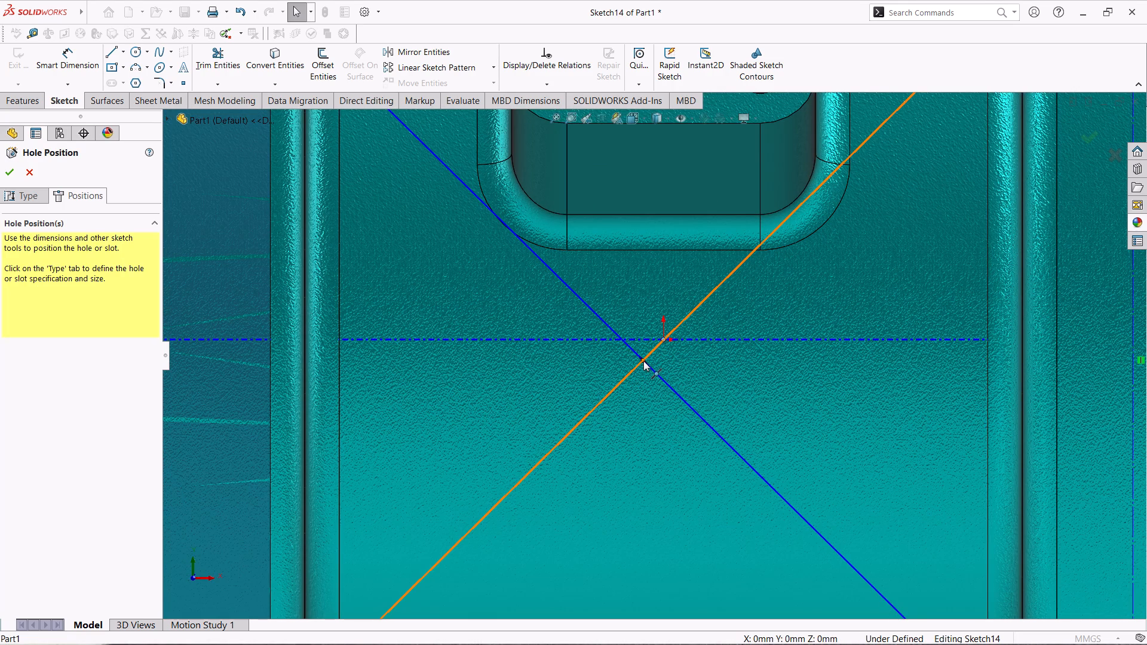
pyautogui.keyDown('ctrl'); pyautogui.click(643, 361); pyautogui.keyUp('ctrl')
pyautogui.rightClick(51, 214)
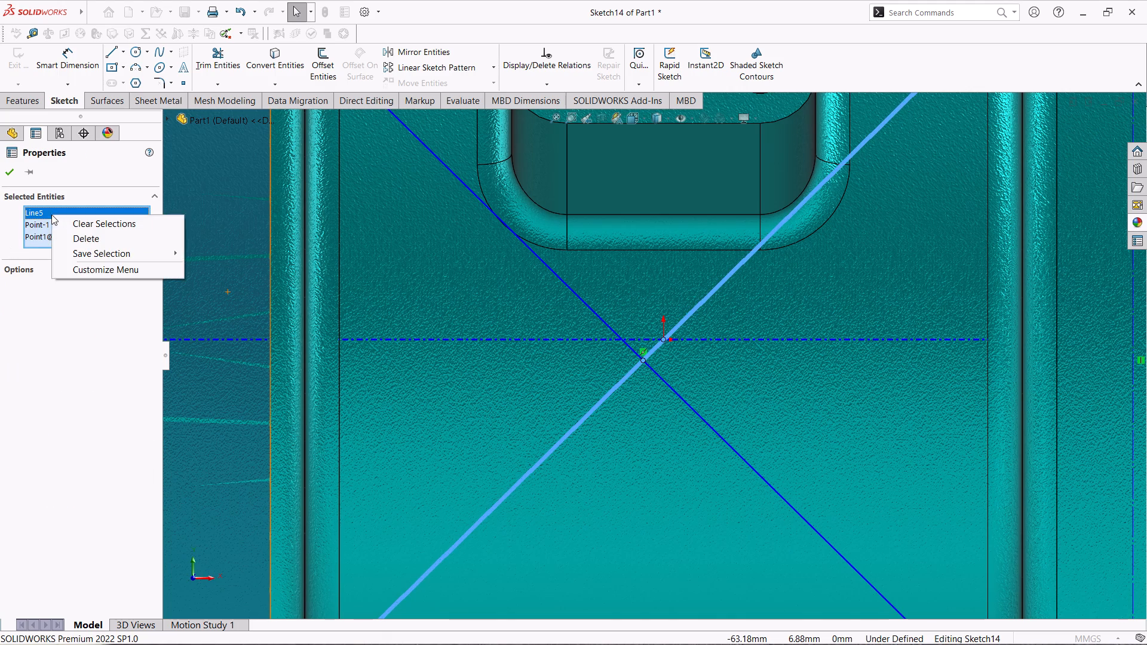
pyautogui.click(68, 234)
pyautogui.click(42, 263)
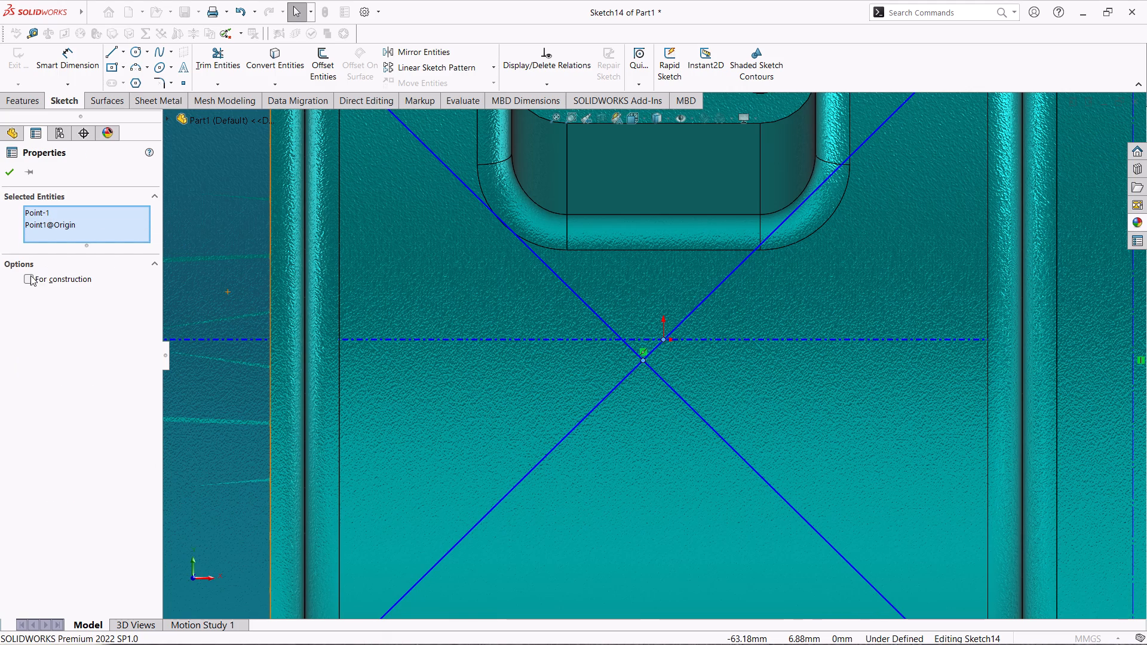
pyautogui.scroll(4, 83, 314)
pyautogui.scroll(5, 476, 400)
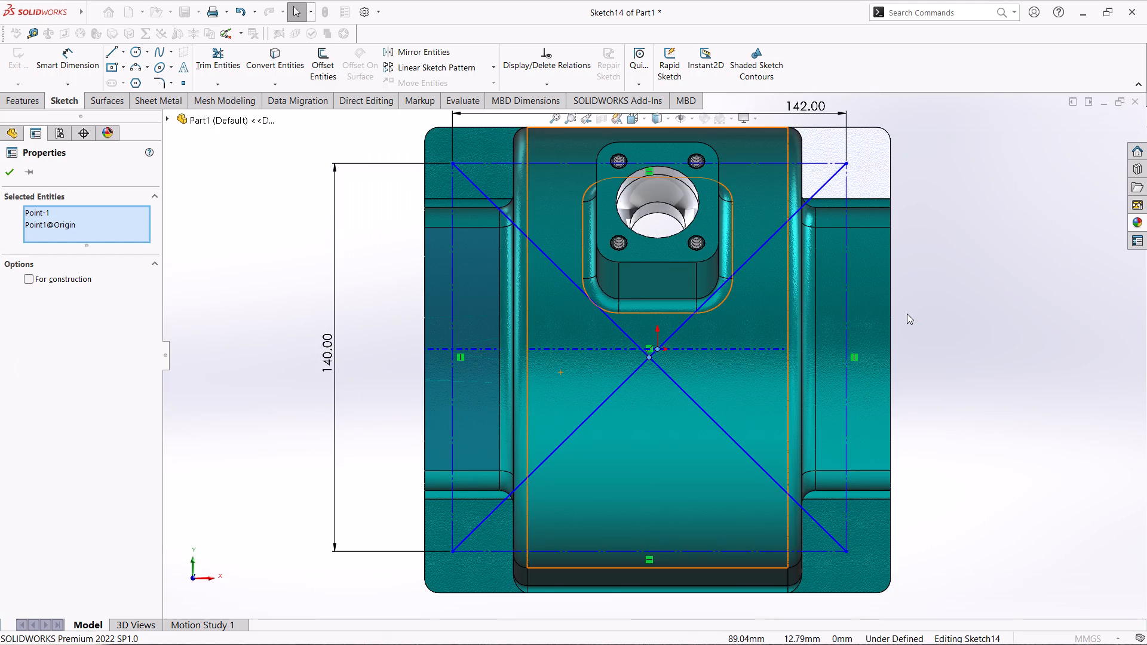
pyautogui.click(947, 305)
# Add a Vertical relation between the rectangle's diagonal crossing point and the origin, leaving the diagonal line out of the selection.
pyautogui.scroll(-7, 613, 357)
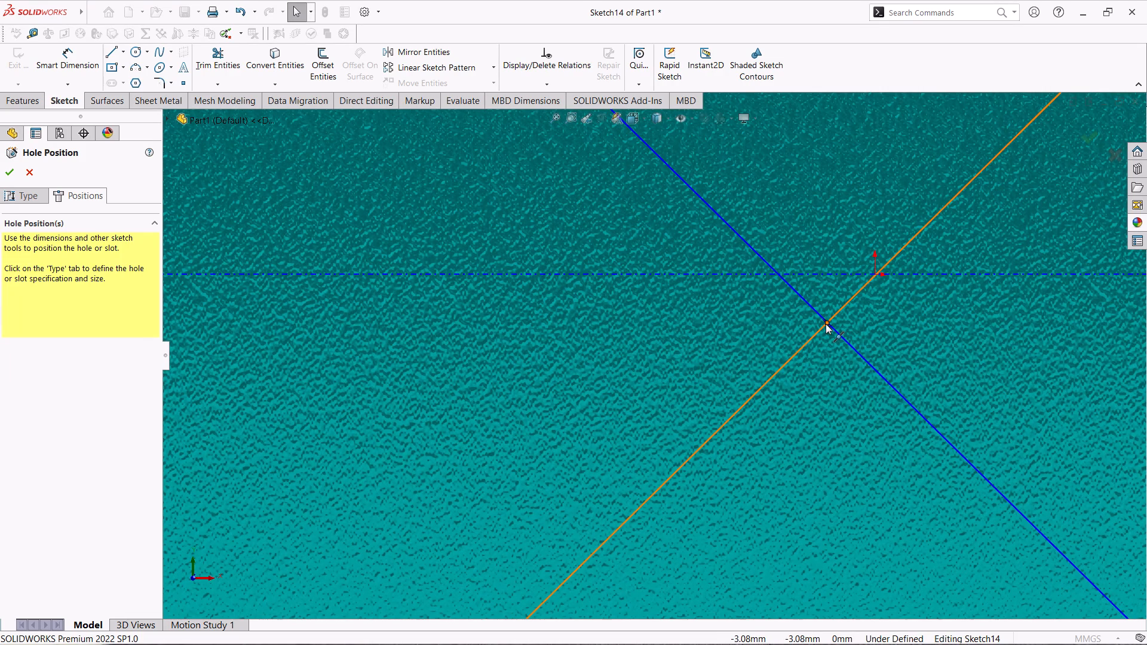
pyautogui.scroll(-6, 824, 329)
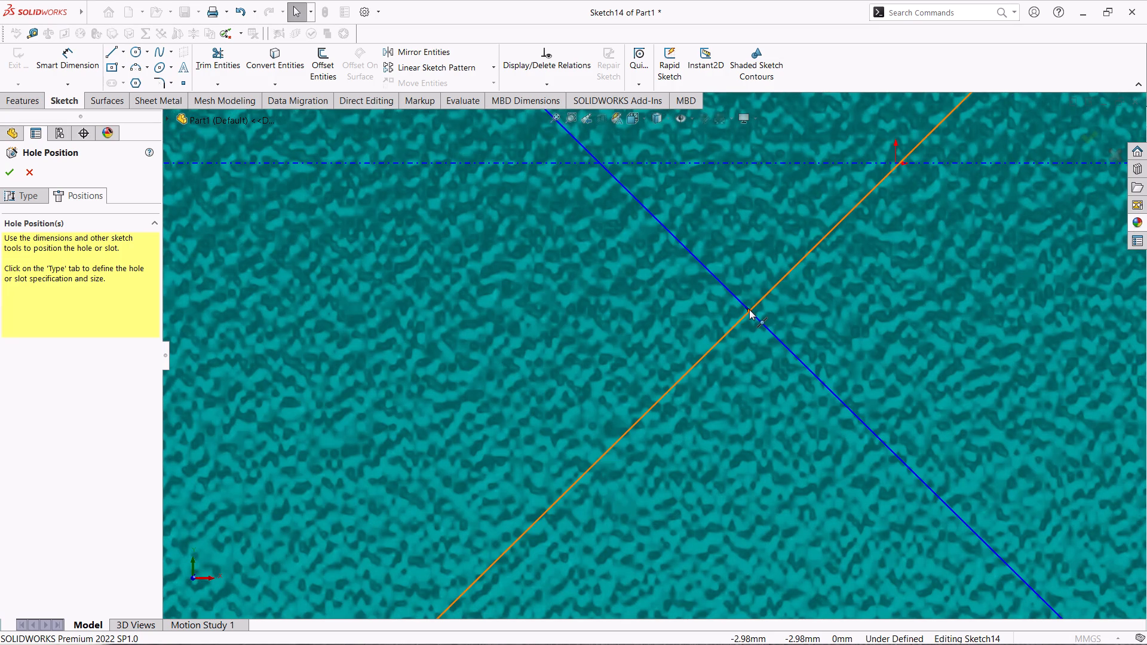
pyautogui.keyDown('ctrl'); pyautogui.click(749, 309); pyautogui.keyUp('ctrl')
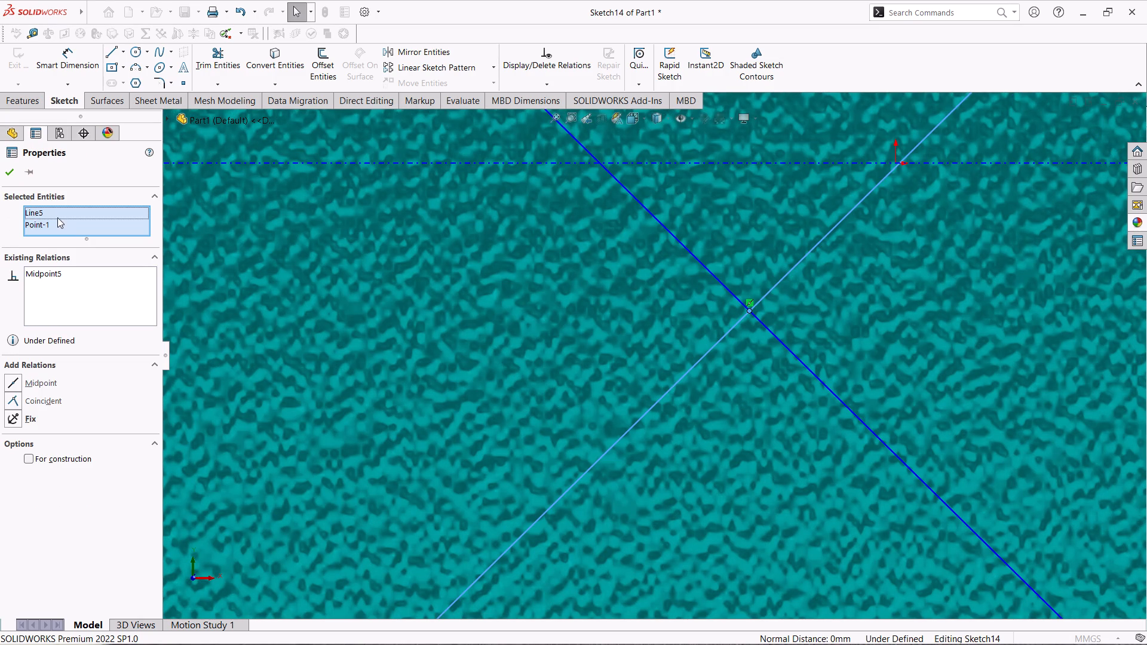
pyautogui.rightClick(38, 216)
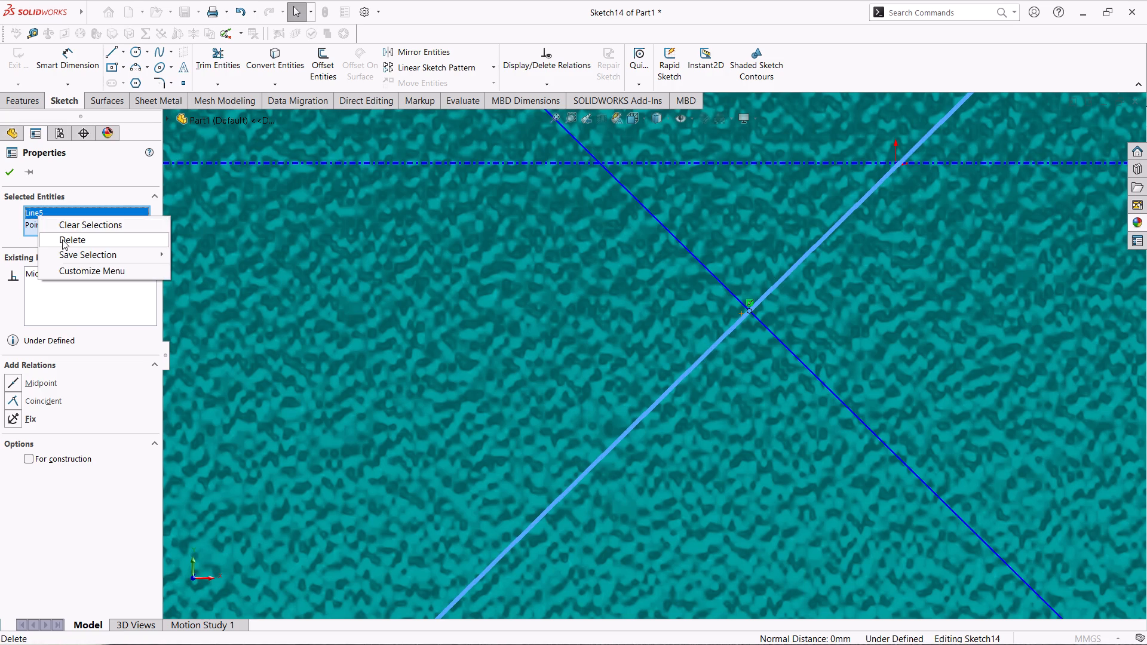
pyautogui.click(63, 241)
pyautogui.keyDown('ctrl'); pyautogui.scroll(-1, 865, 196); pyautogui.keyUp('ctrl')
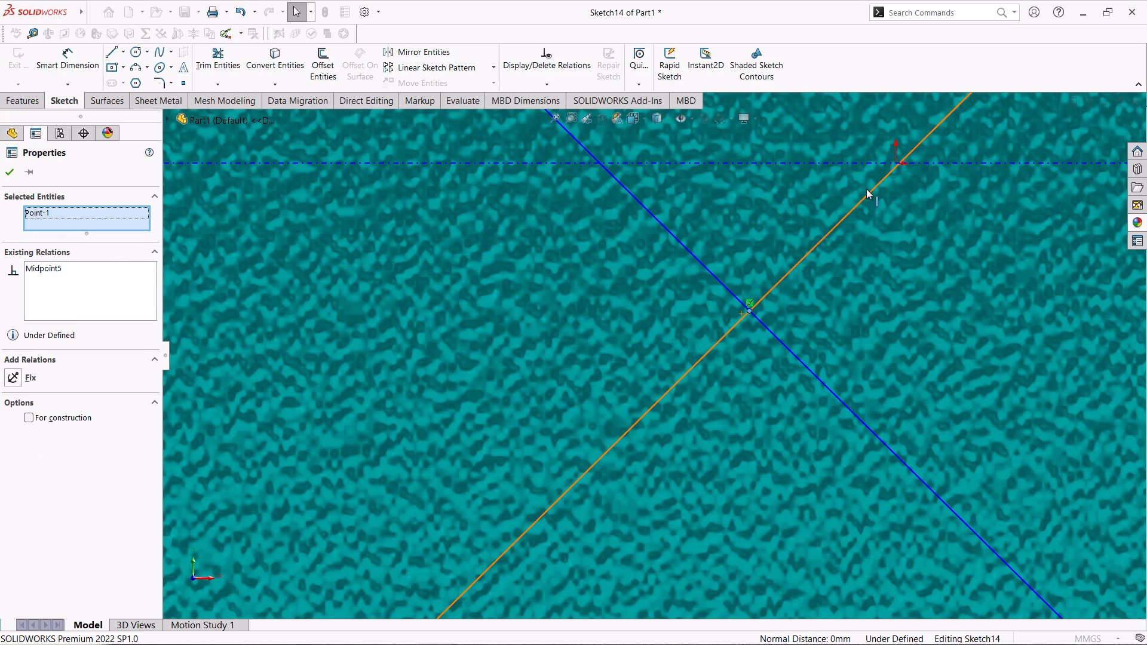
pyautogui.keyDown('ctrl'); pyautogui.click(890, 163); pyautogui.keyUp('ctrl')
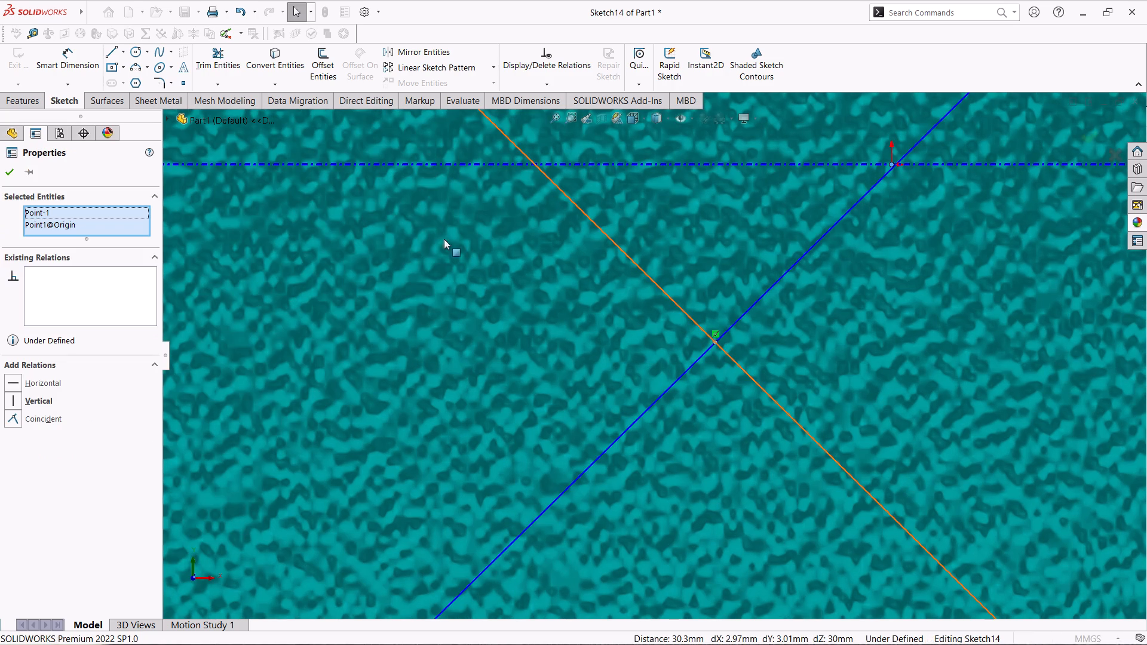
pyautogui.click(11, 404)
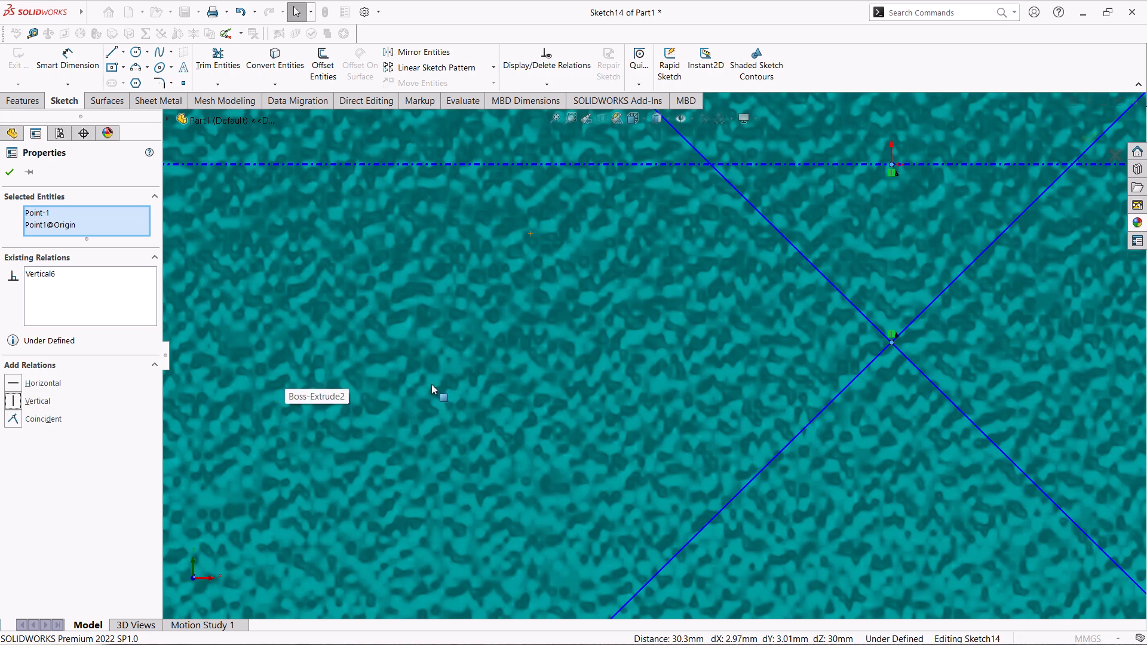
# Dimension the rectangle's upper edge 66 mm from the origin.
pyautogui.scroll(14, 676, 407)
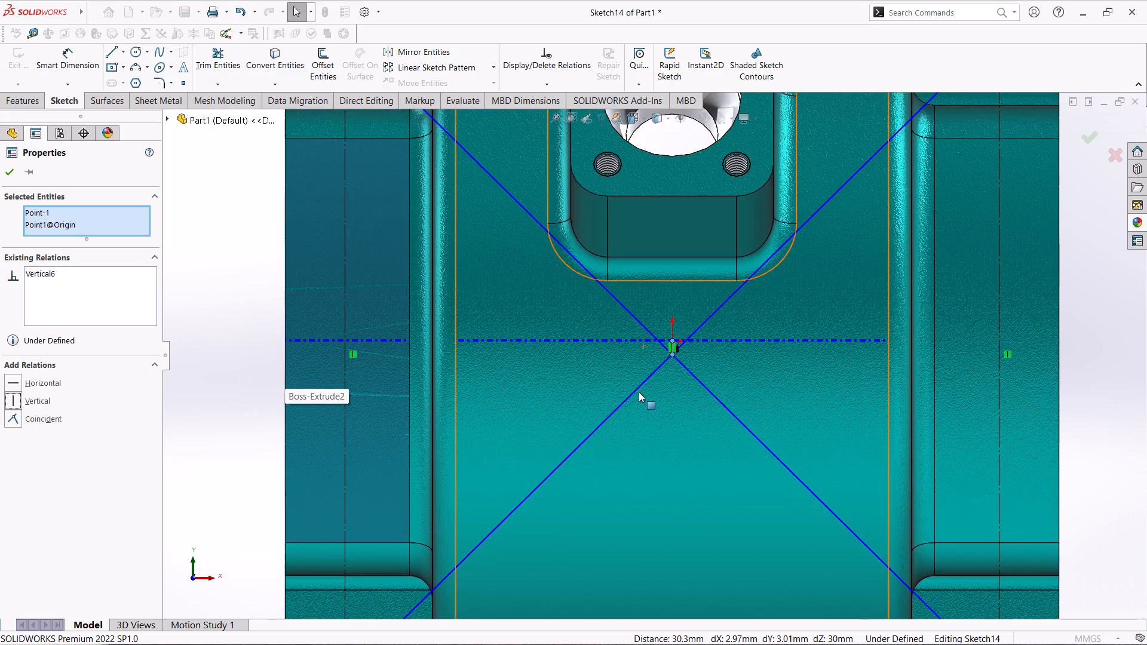
pyautogui.scroll(4, 639, 392)
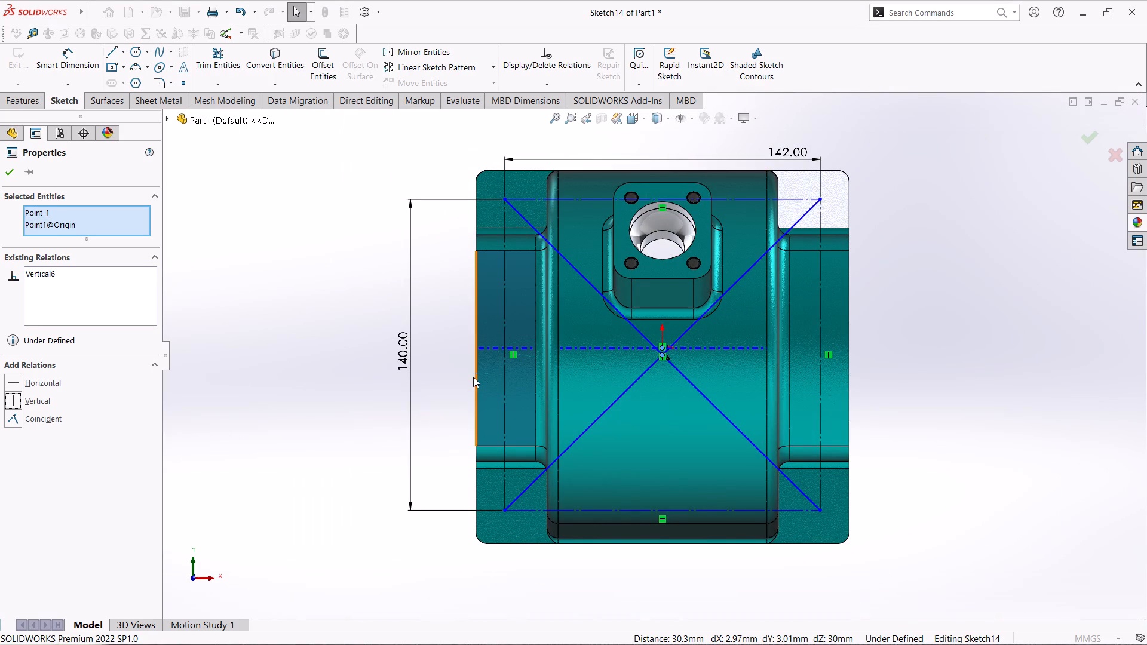
pyautogui.moveTo(281, 379); pyautogui.dragTo(320, 198, button='right')
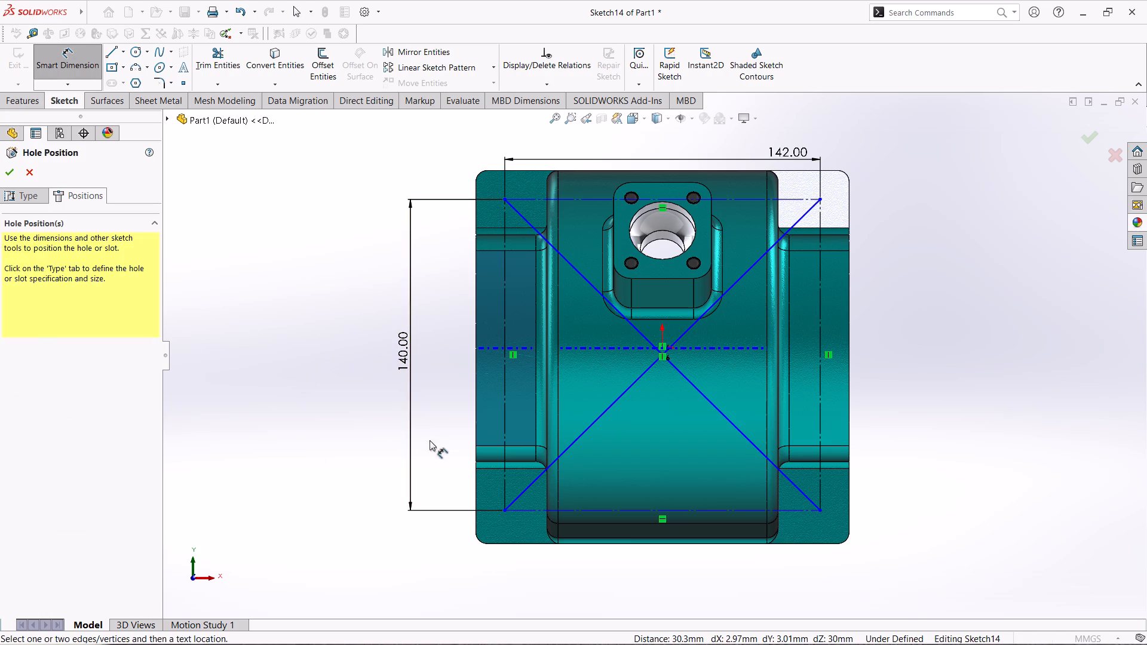
pyautogui.scroll(-11, 657, 347)
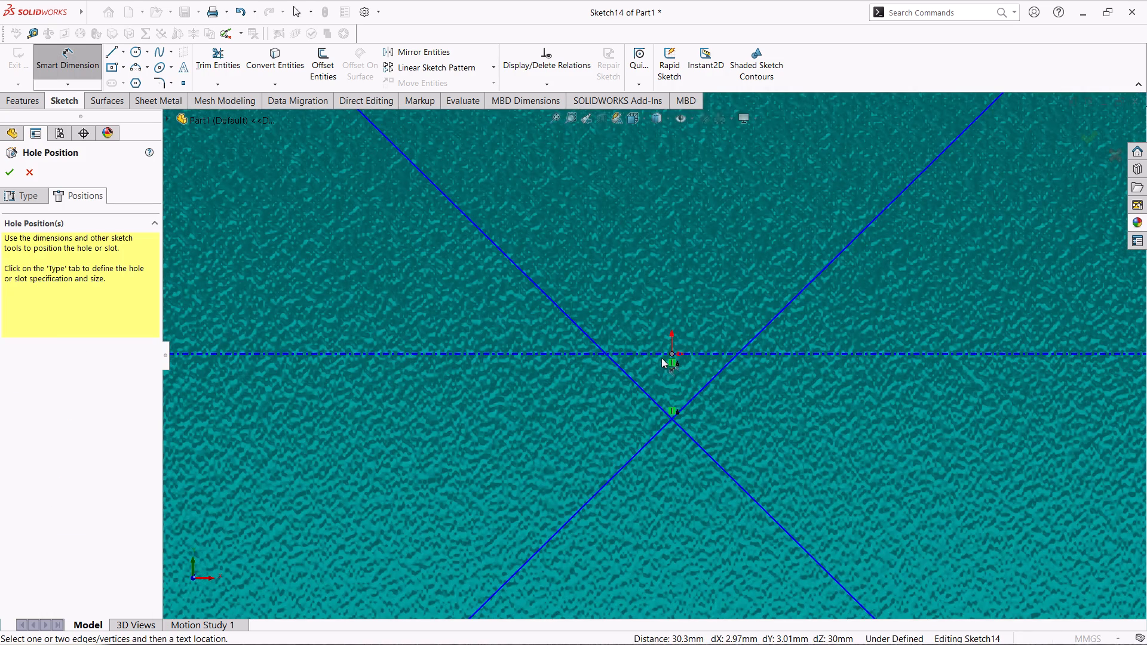
pyautogui.click(673, 354)
pyautogui.scroll(7, 693, 341)
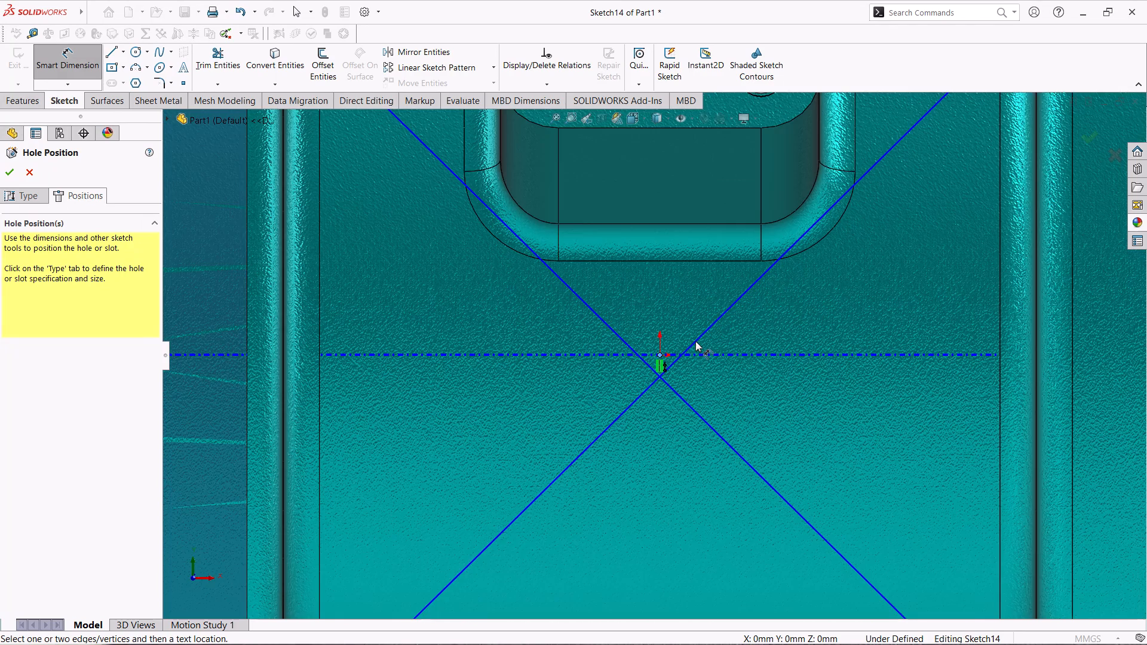
pyautogui.scroll(6, 711, 338)
pyautogui.click(695, 246)
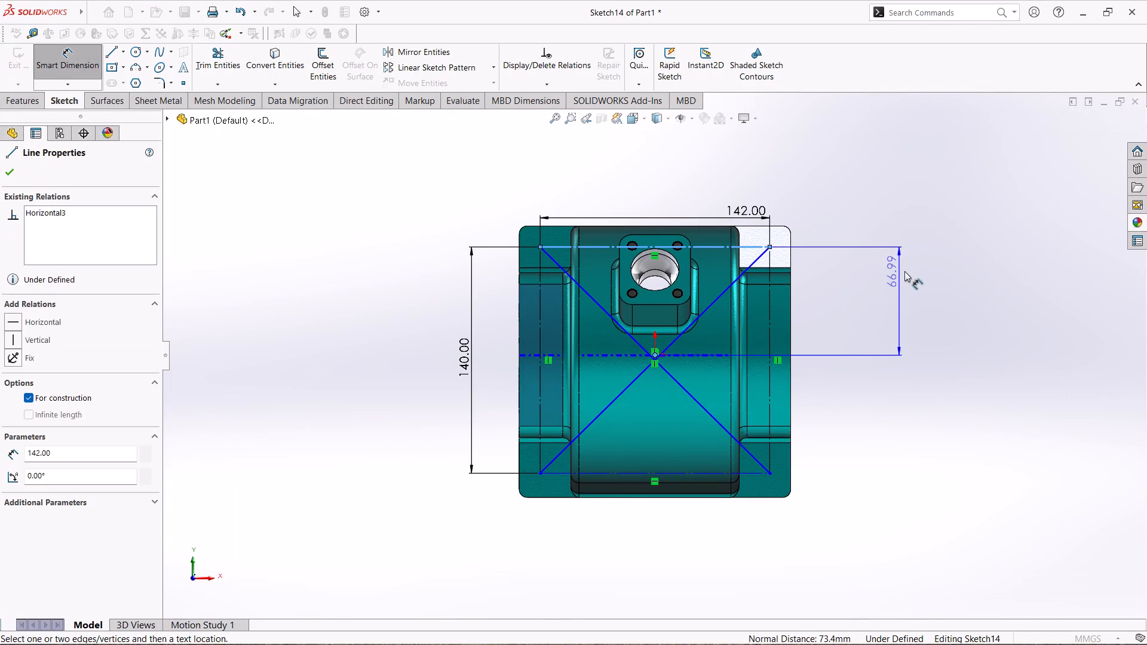
pyautogui.click(904, 271)
pyautogui.write('66')
pyautogui.press('Return')
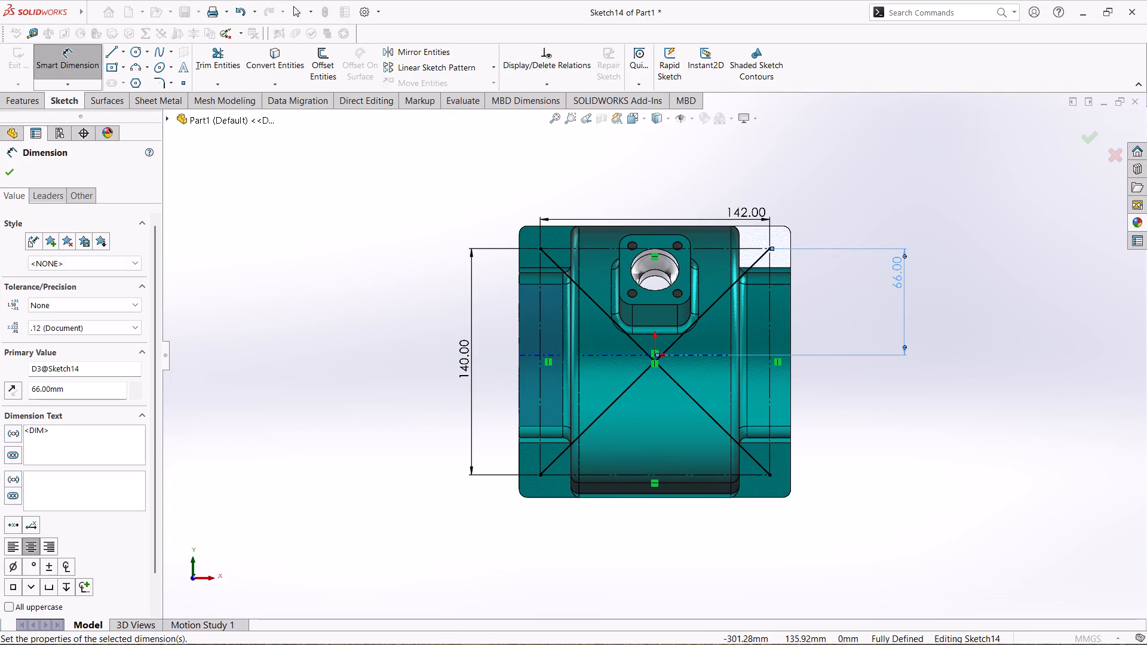
pyautogui.click(14, 172)
# Place hole points on all four corners of the rectangle and finish the mounting holes.
pyautogui.click(188, 85)
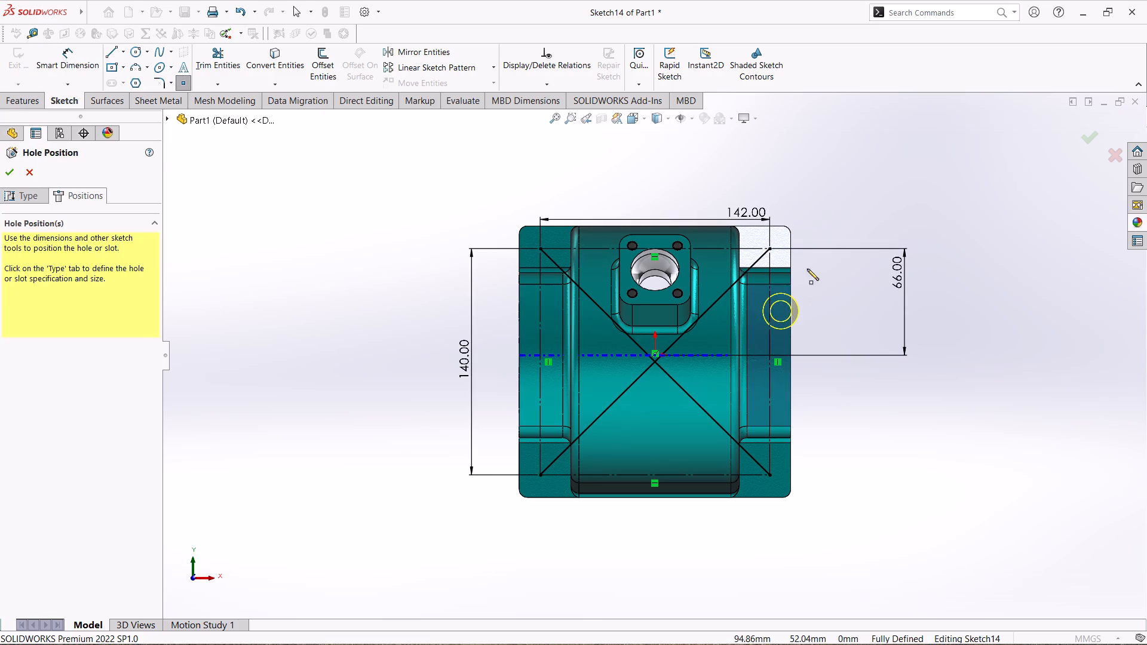
pyautogui.click(770, 248)
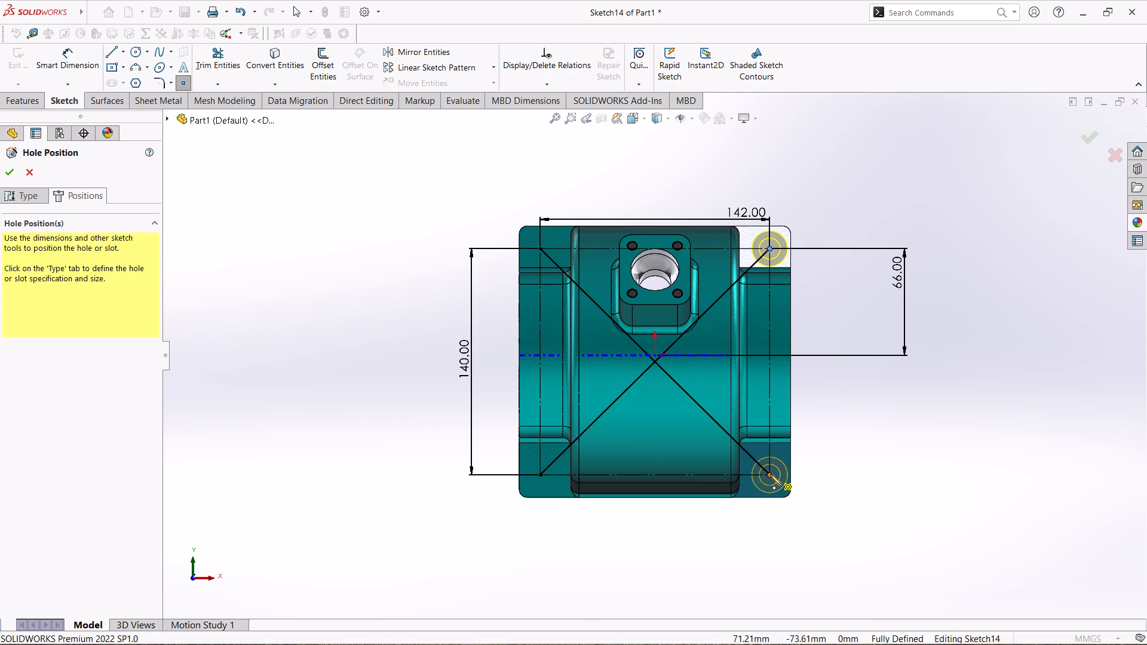
pyautogui.click(770, 474)
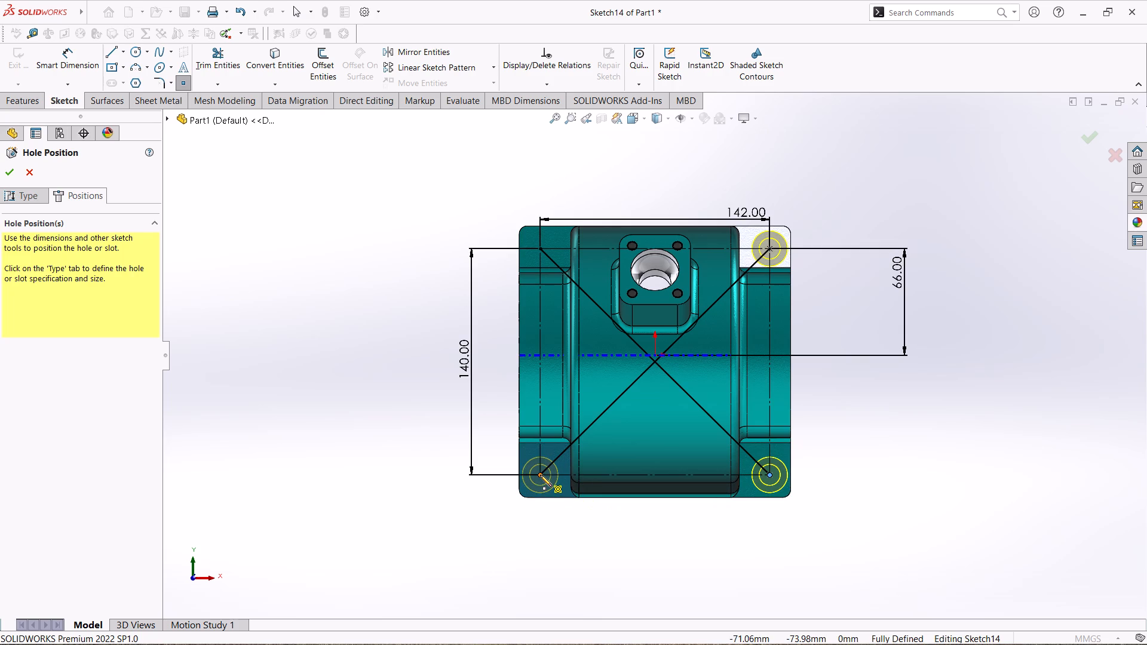
pyautogui.click(540, 475)
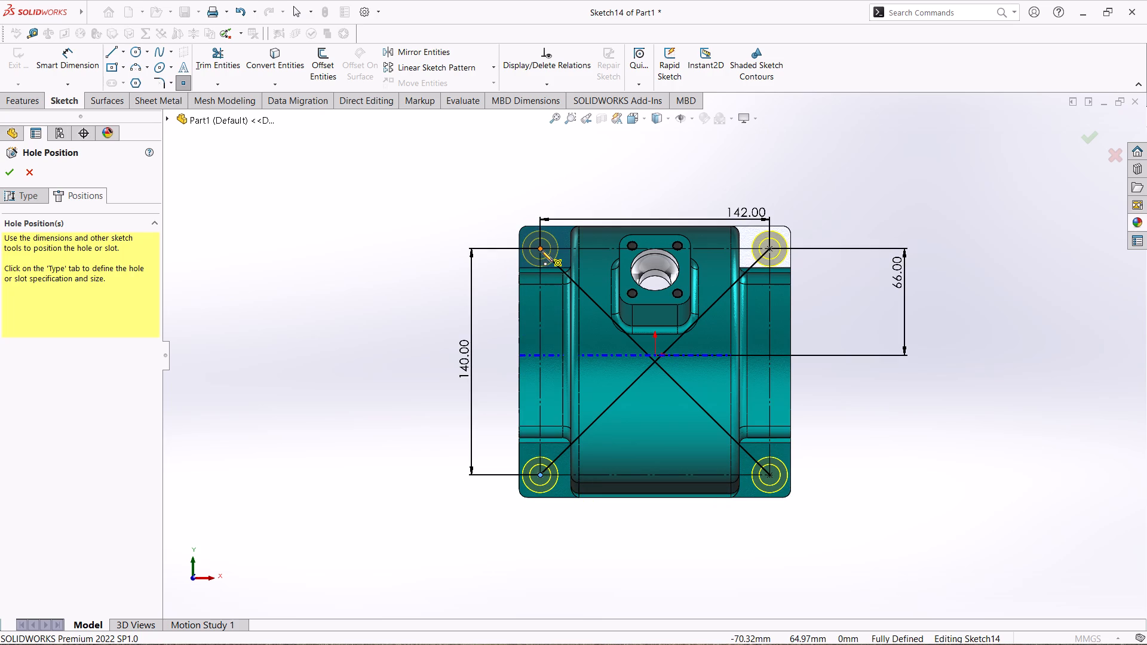
pyautogui.click(541, 250)
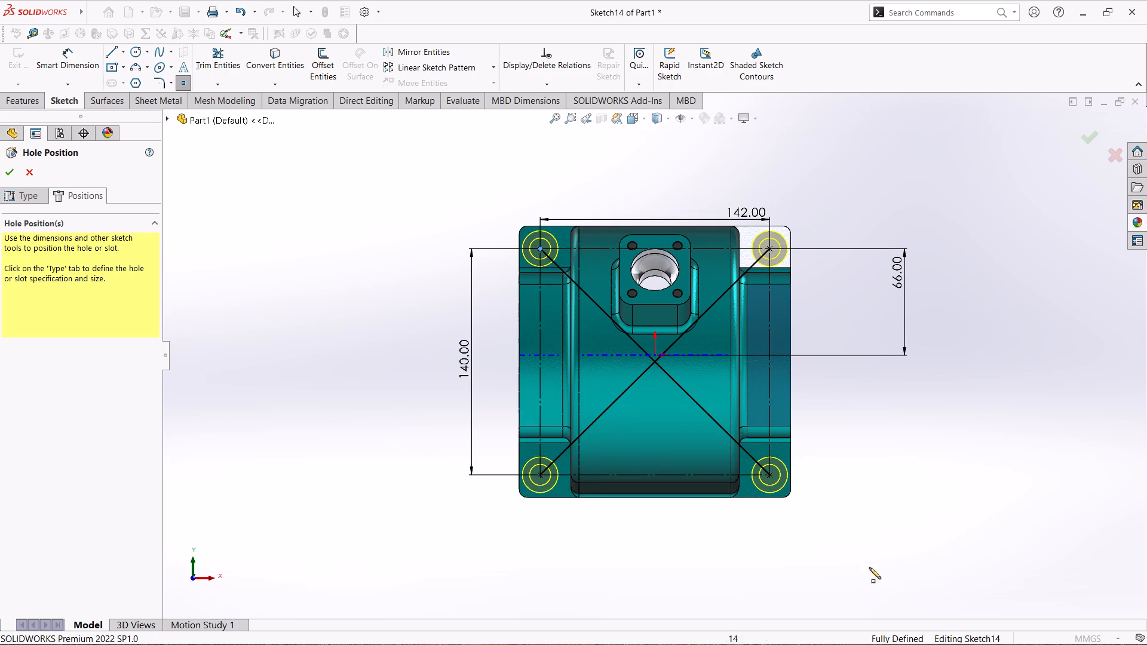
pyautogui.moveTo(1146, 400); pyautogui.dragTo(1051, 437, button='middle')
pyautogui.moveTo(995, 437); pyautogui.dragTo(889, 458, button='middle')
pyautogui.moveTo(925, 406); pyautogui.dragTo(891, 432, button='middle')
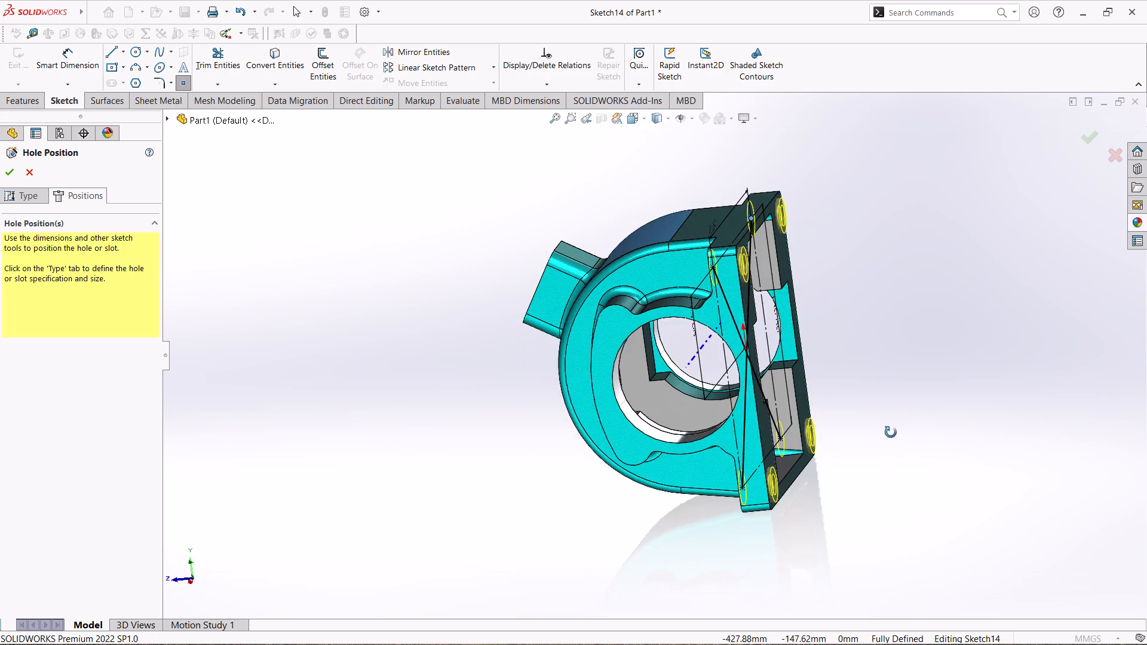
pyautogui.moveTo(891, 432); pyautogui.dragTo(926, 412, button='middle')
pyautogui.click(7, 170)
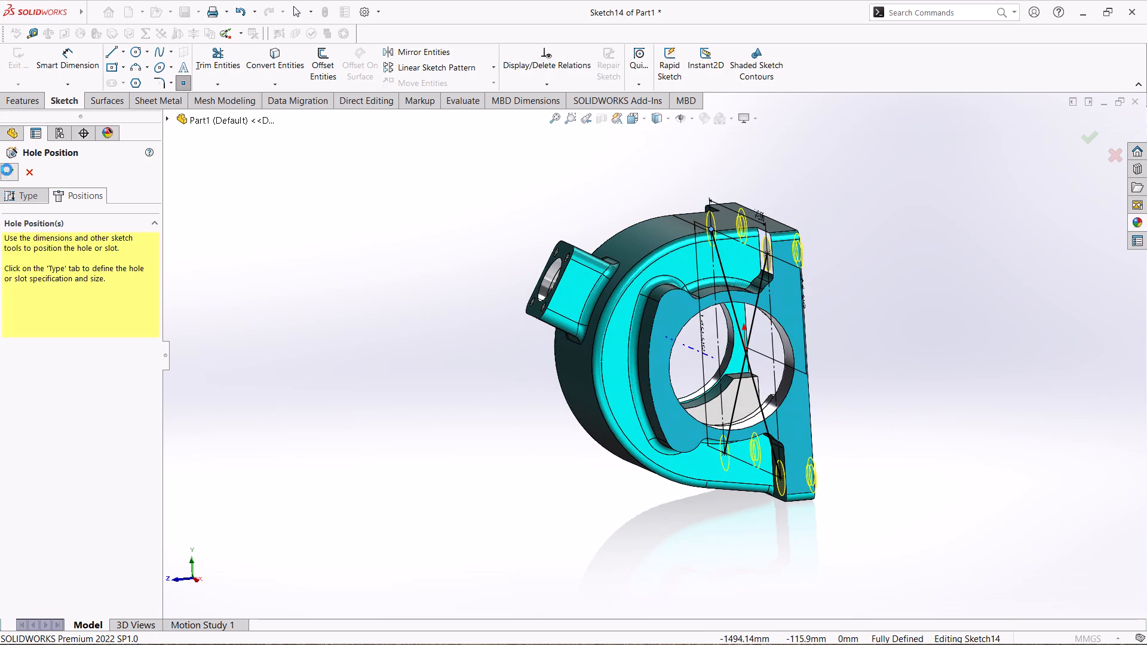
# Apply the polished aluminum appearance to the new mounting-hole feature.
pyautogui.moveTo(943, 415); pyautogui.dragTo(970, 417, button='middle')
pyautogui.scroll(-1, 949, 417)
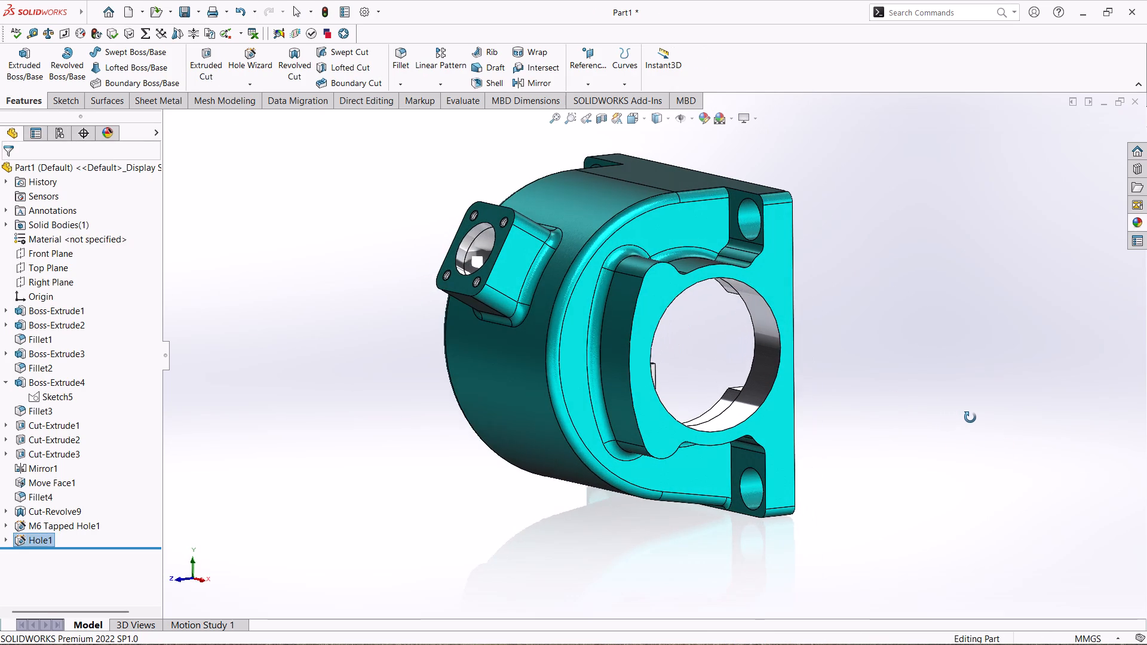
pyautogui.moveTo(970, 417); pyautogui.dragTo(969, 417, button='middle')
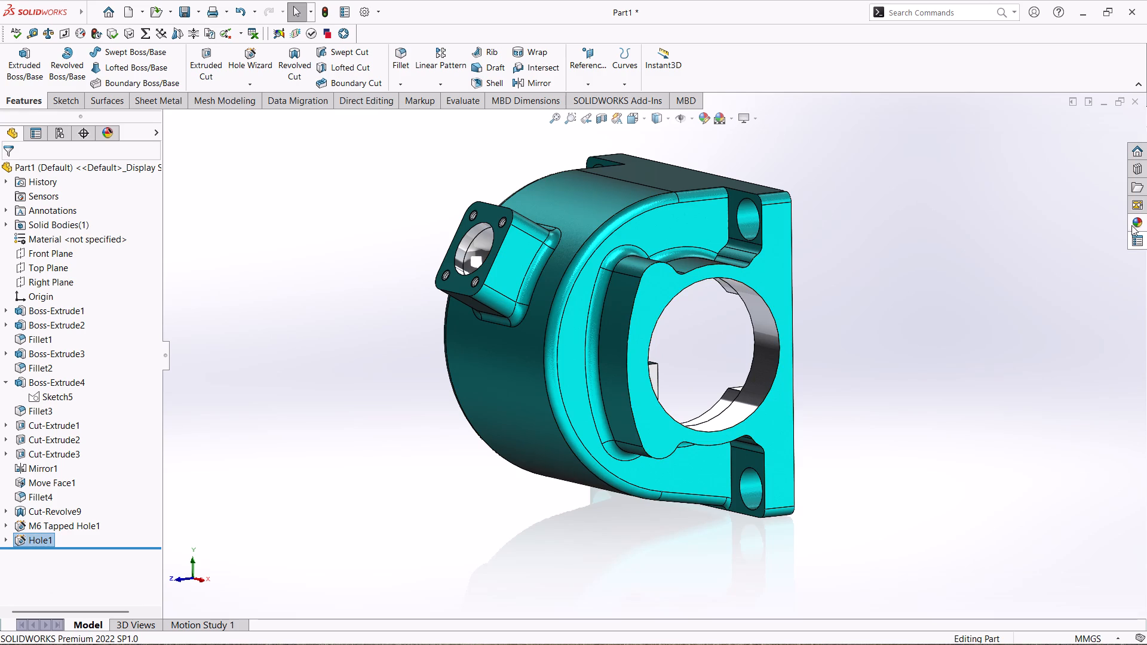
pyautogui.click(1132, 224)
pyautogui.click(802, 506)
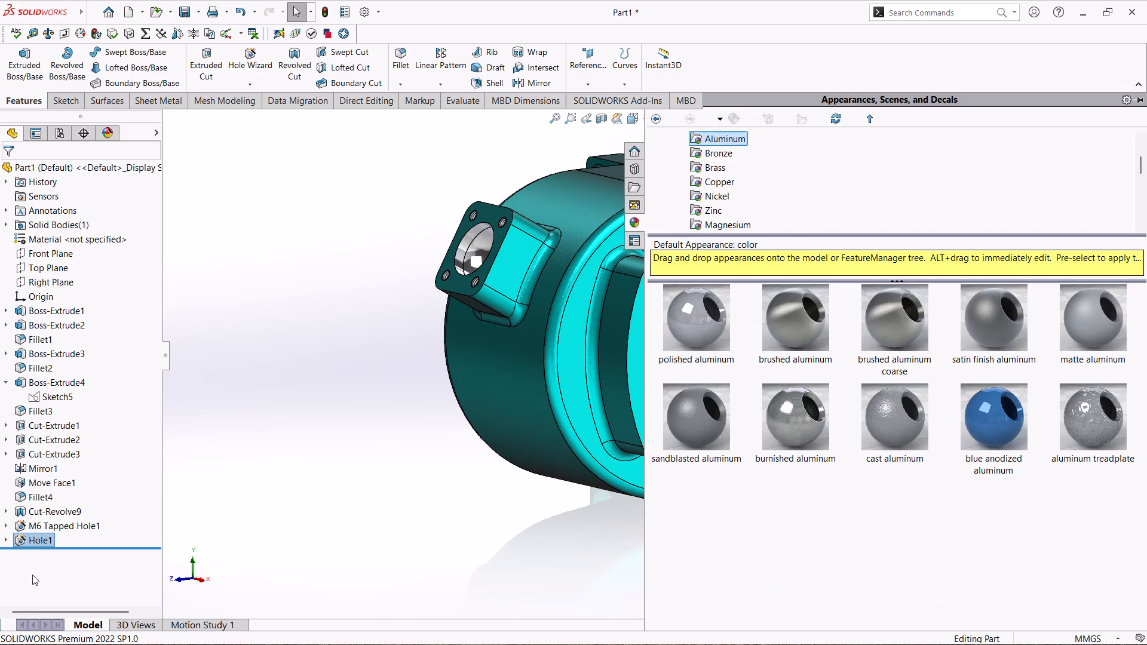
pyautogui.doubleClick(698, 316)
pyautogui.click(548, 494)
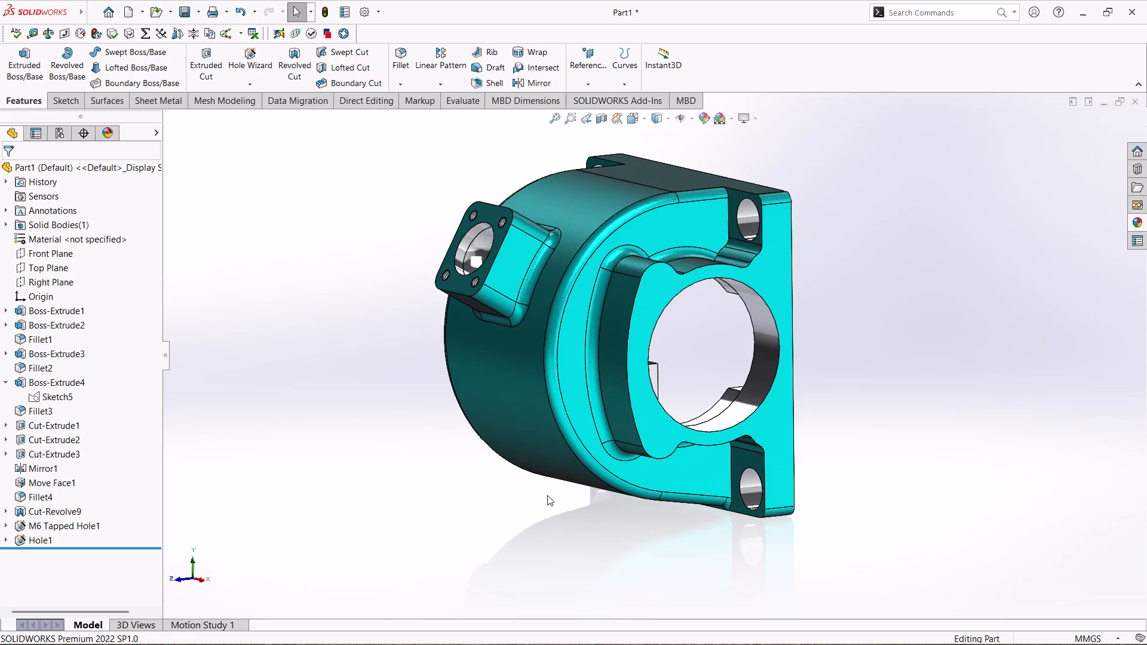
# Examine the housing and its four base-plate mounting holes from several angles.
pyautogui.moveTo(1012, 391); pyautogui.dragTo(1074, 410, button='middle')
pyautogui.moveTo(930, 453); pyautogui.dragTo(952, 431, button='middle')
pyautogui.moveTo(926, 432); pyautogui.dragTo(860, 456, button='middle')
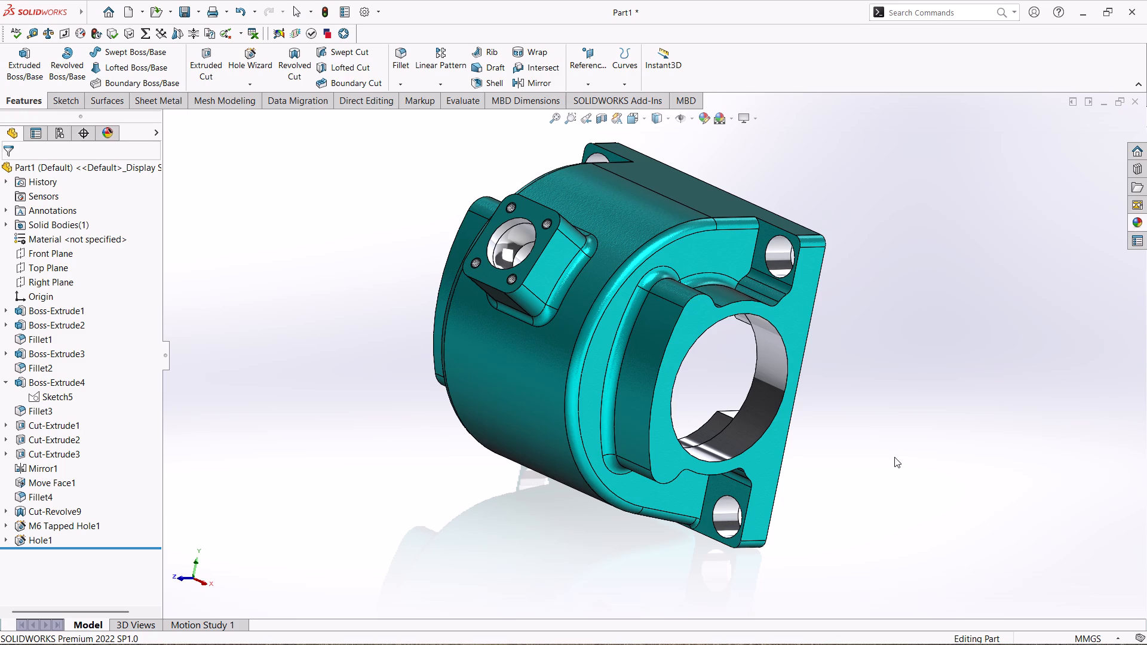
pyautogui.scroll(3, 908, 456)
pyautogui.moveTo(827, 403); pyautogui.dragTo(884, 439, button='middle')
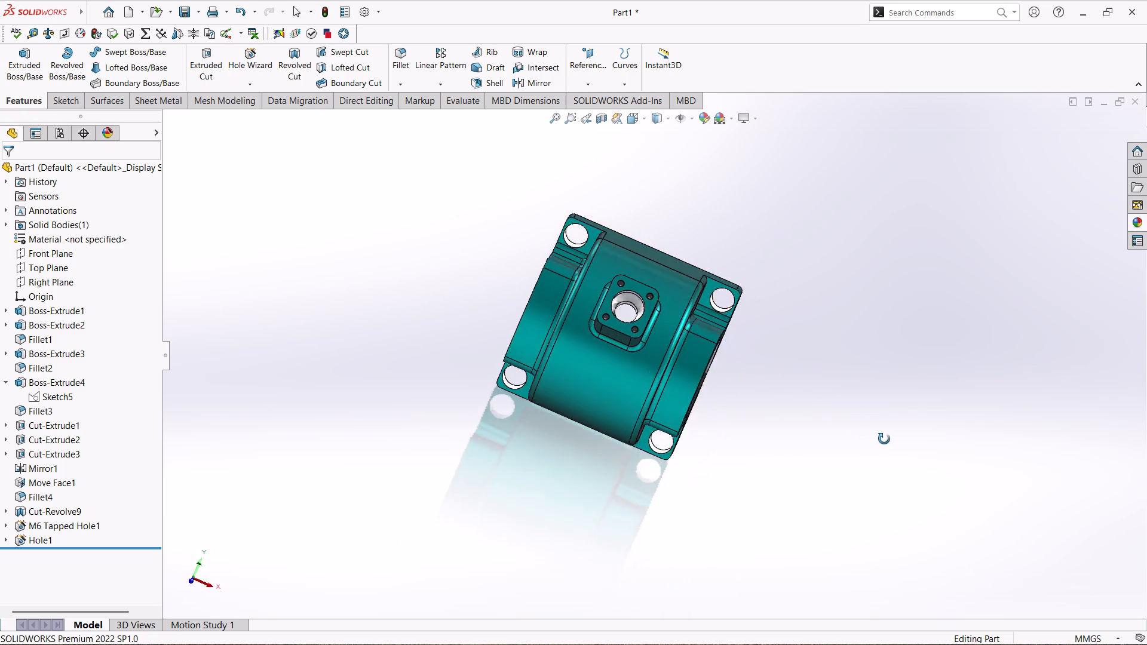
pyautogui.moveTo(884, 439); pyautogui.dragTo(863, 440, button='middle')
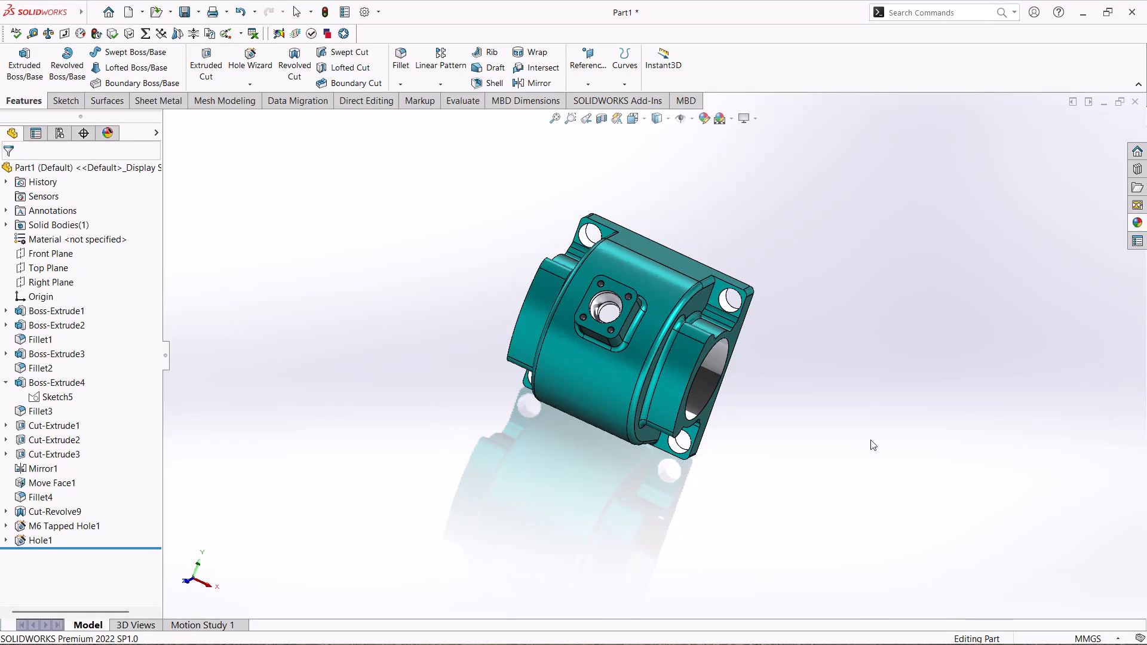
pyautogui.scroll(2, 879, 438)
pyautogui.scroll(-3, 896, 435)
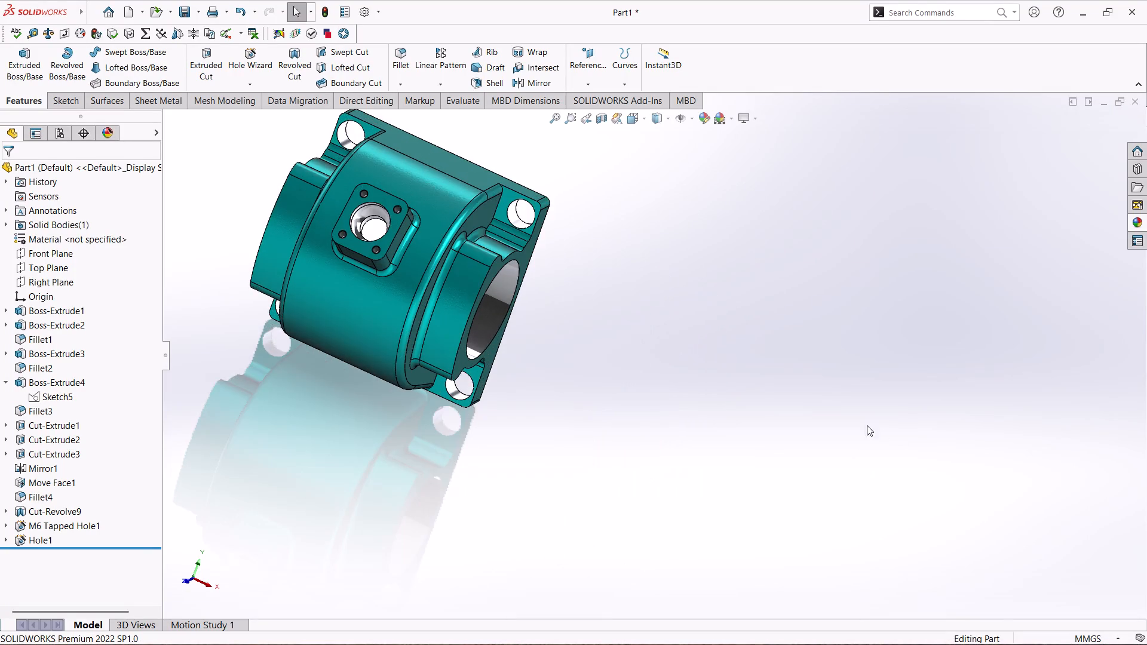
pyautogui.scroll(3, 535, 336)
pyautogui.scroll(1, 377, 268)
pyautogui.scroll(-2, 481, 305)
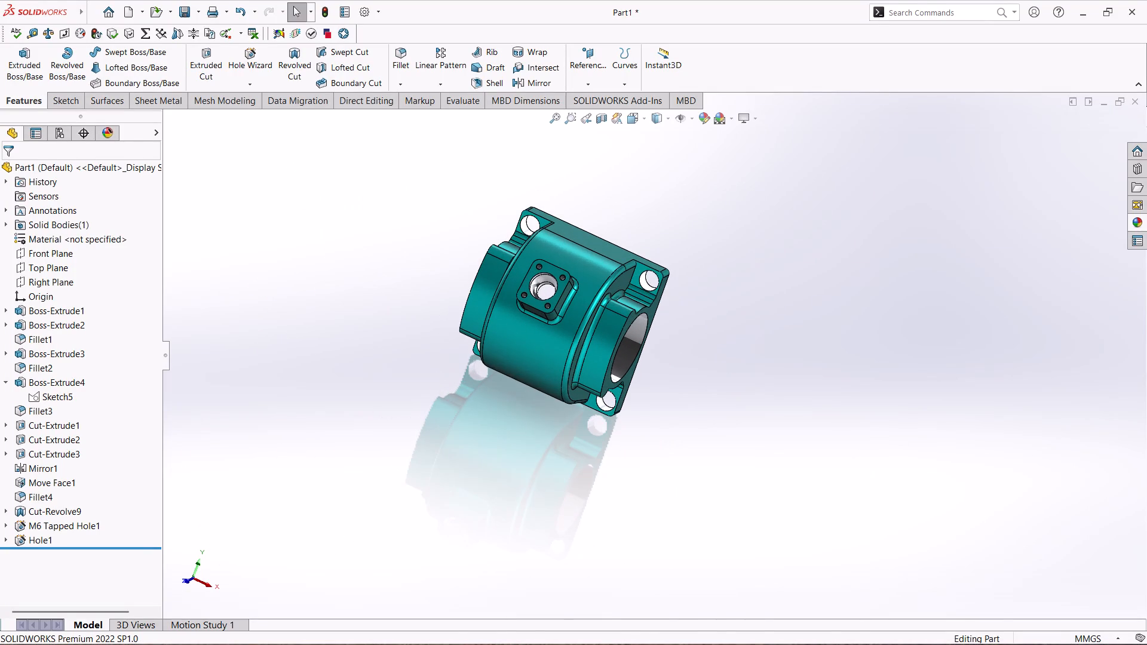
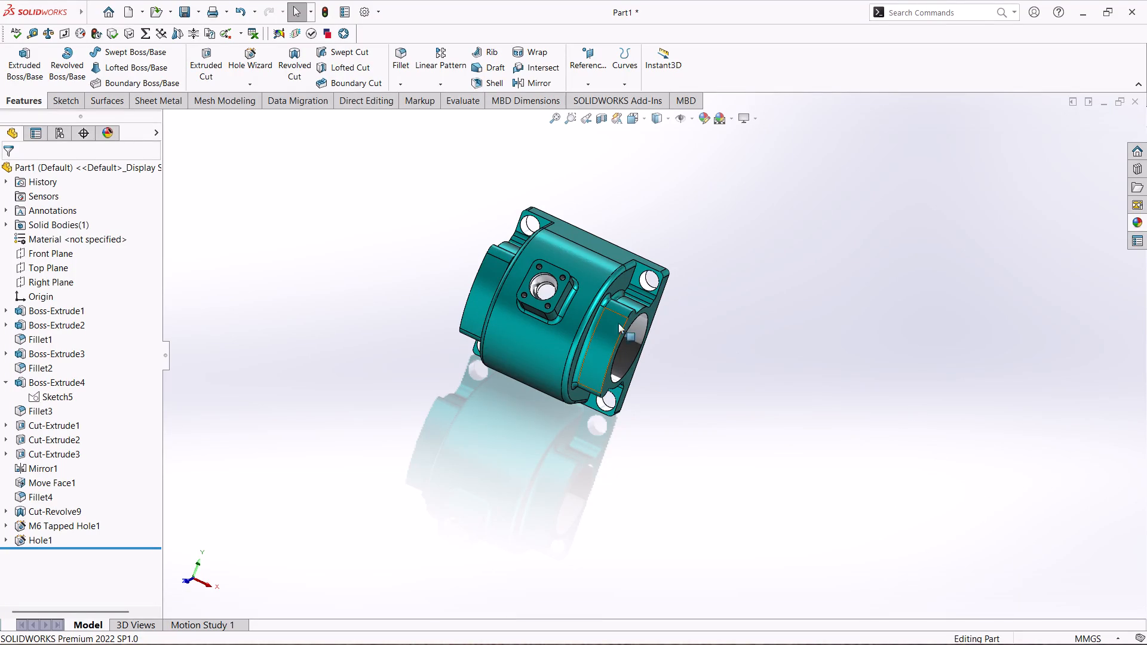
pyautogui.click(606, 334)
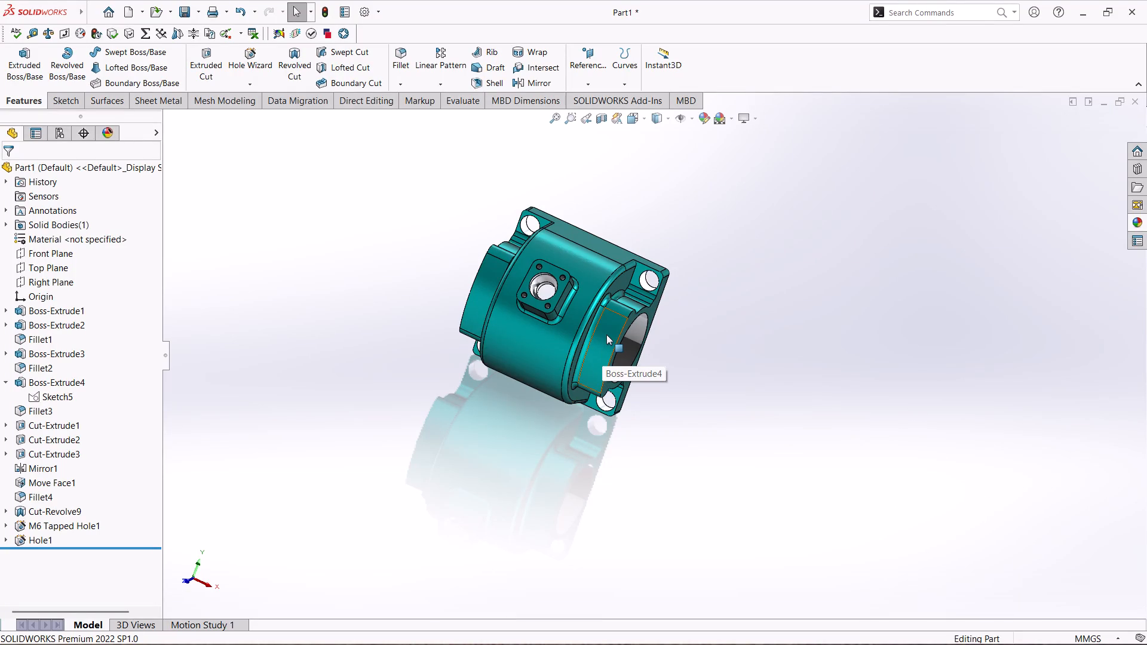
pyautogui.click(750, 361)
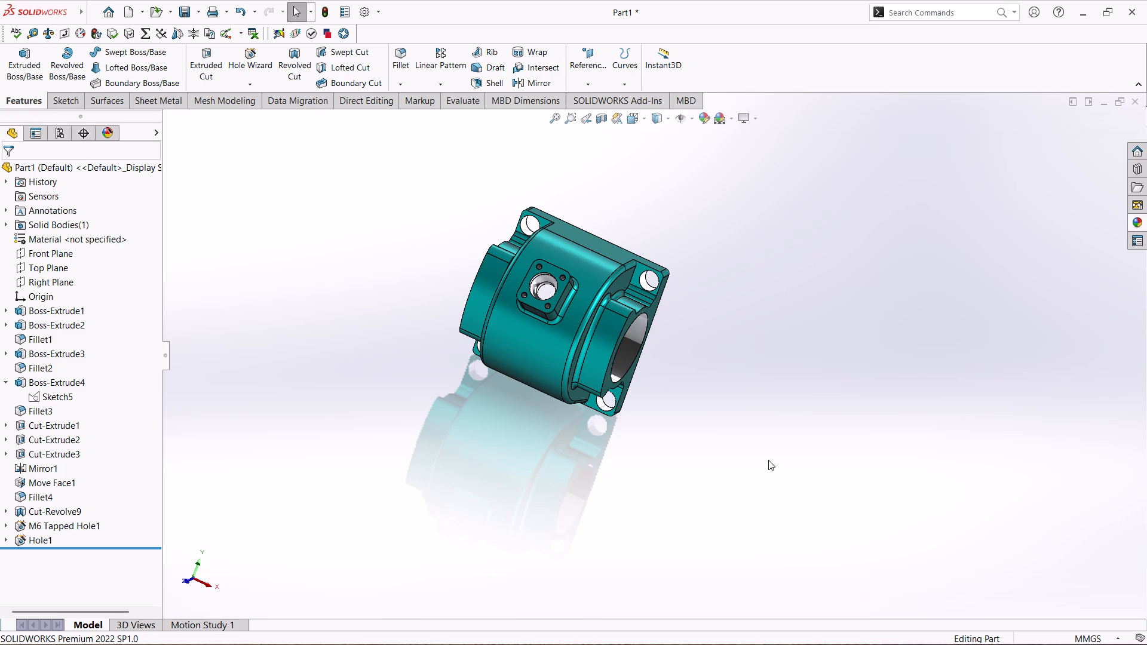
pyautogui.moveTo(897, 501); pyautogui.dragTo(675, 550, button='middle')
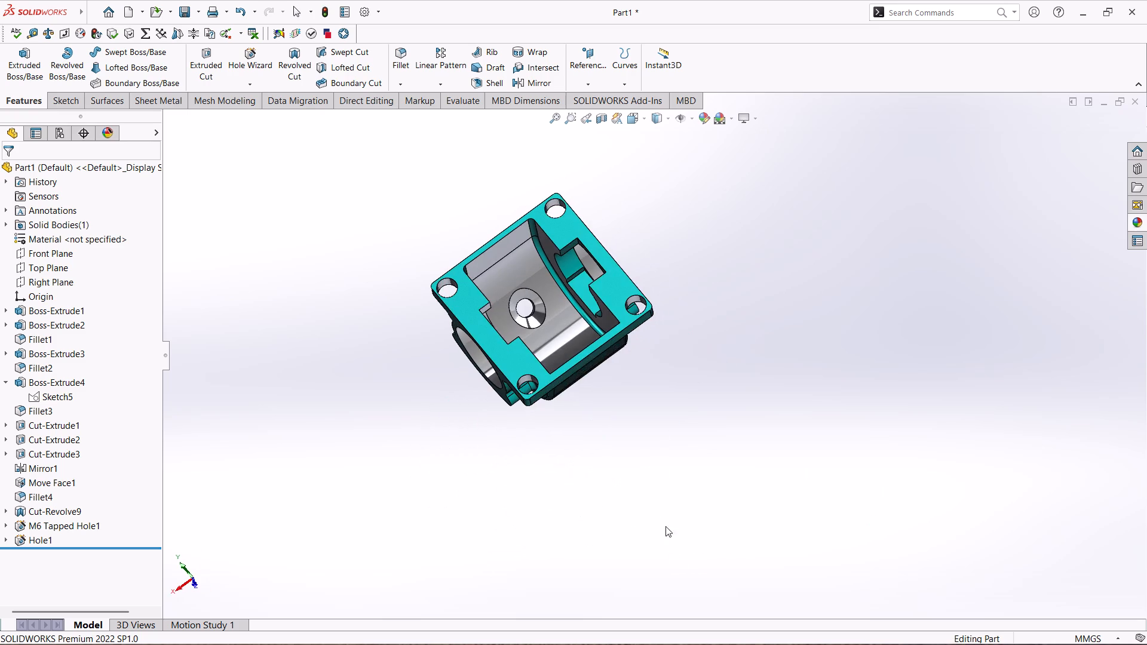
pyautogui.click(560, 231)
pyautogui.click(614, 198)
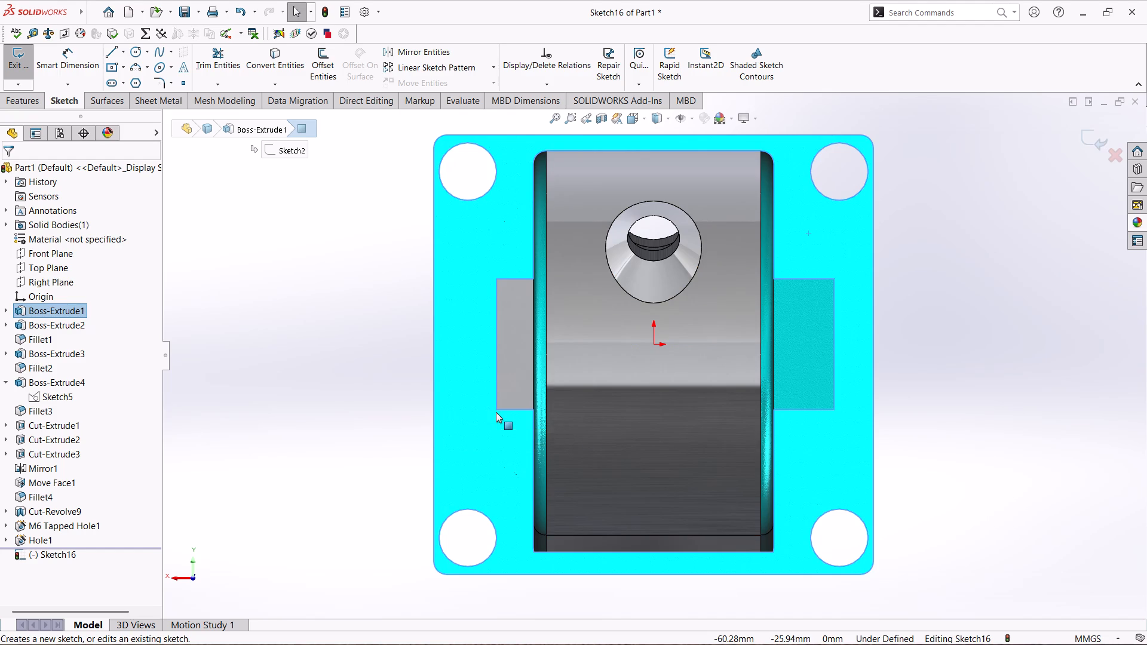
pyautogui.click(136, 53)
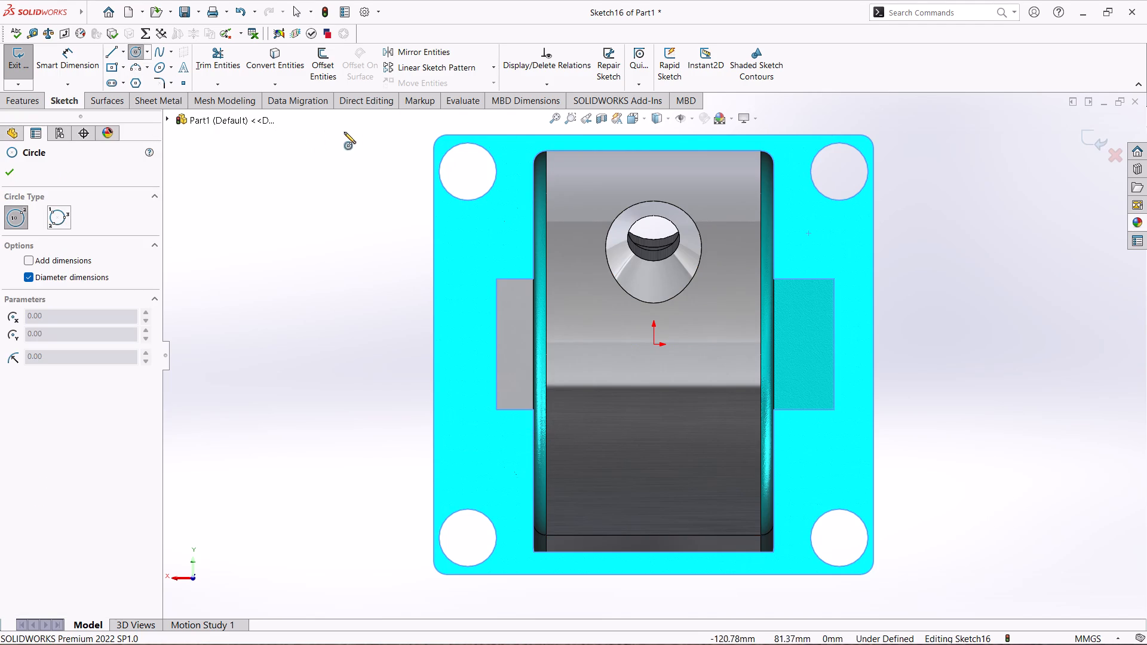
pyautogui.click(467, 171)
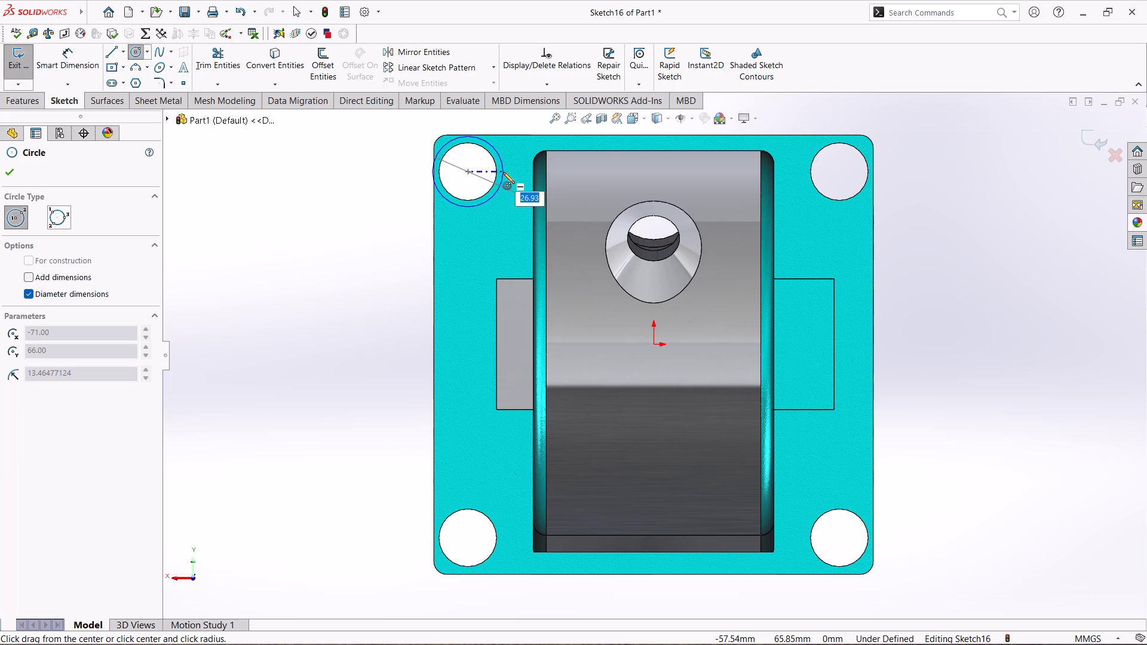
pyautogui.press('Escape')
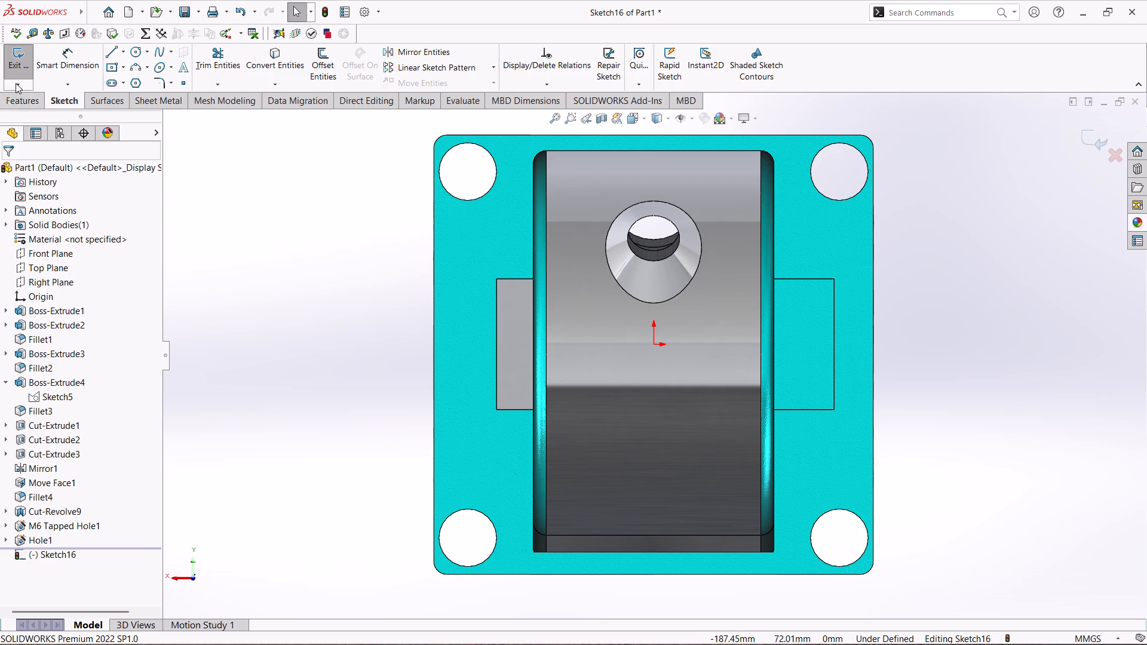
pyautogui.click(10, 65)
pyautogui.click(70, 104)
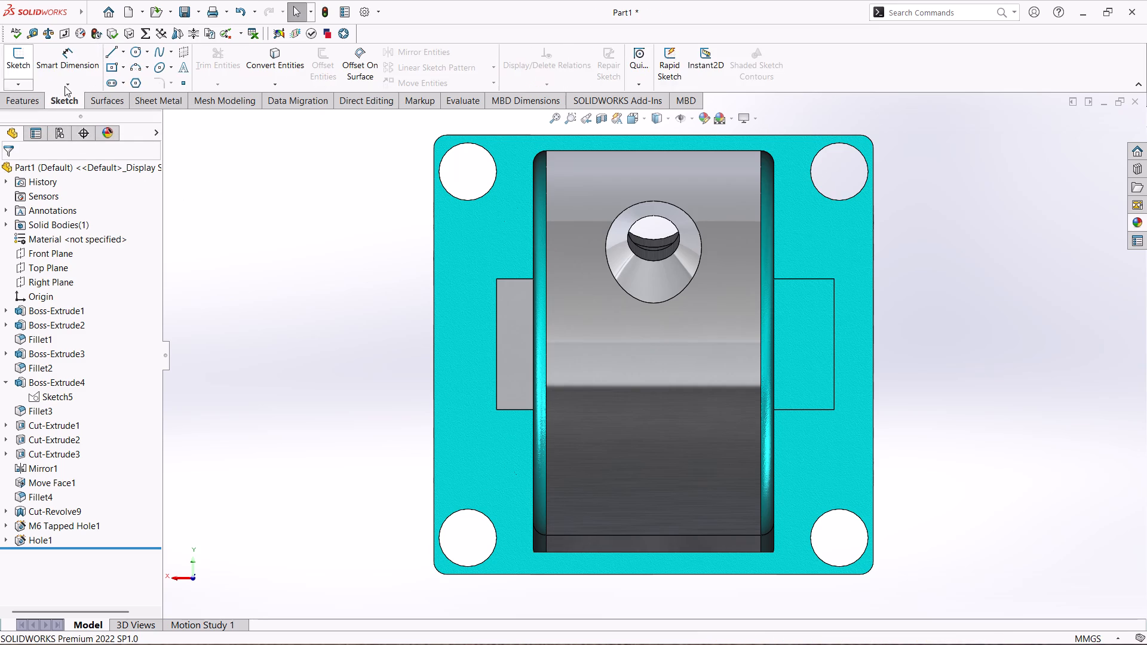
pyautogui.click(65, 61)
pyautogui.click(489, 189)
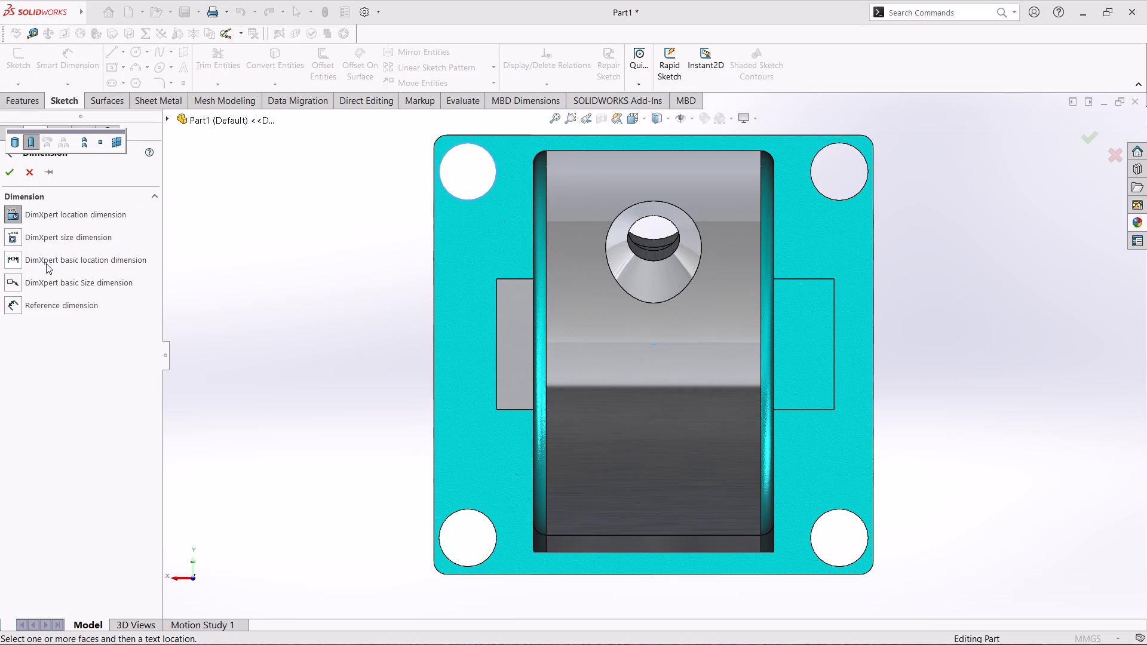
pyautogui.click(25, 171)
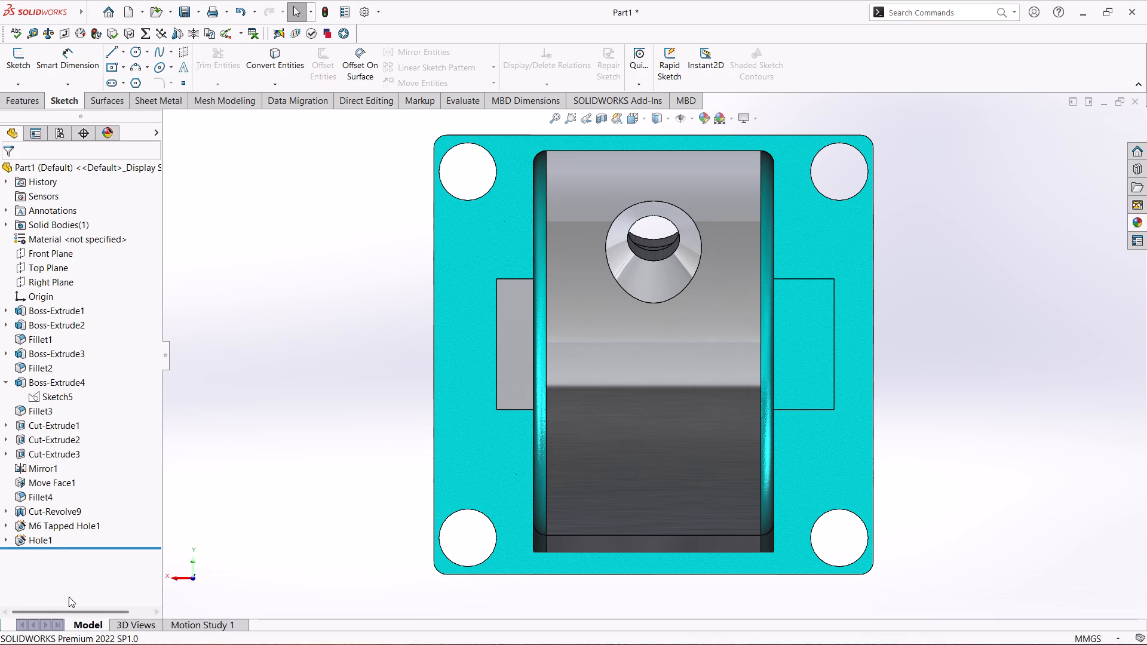
# Reopen the base plate's mounting-hole feature, set its type to Counterbored, and try to edit the hole depth.
pyautogui.click(47, 539)
pyautogui.click(65, 504)
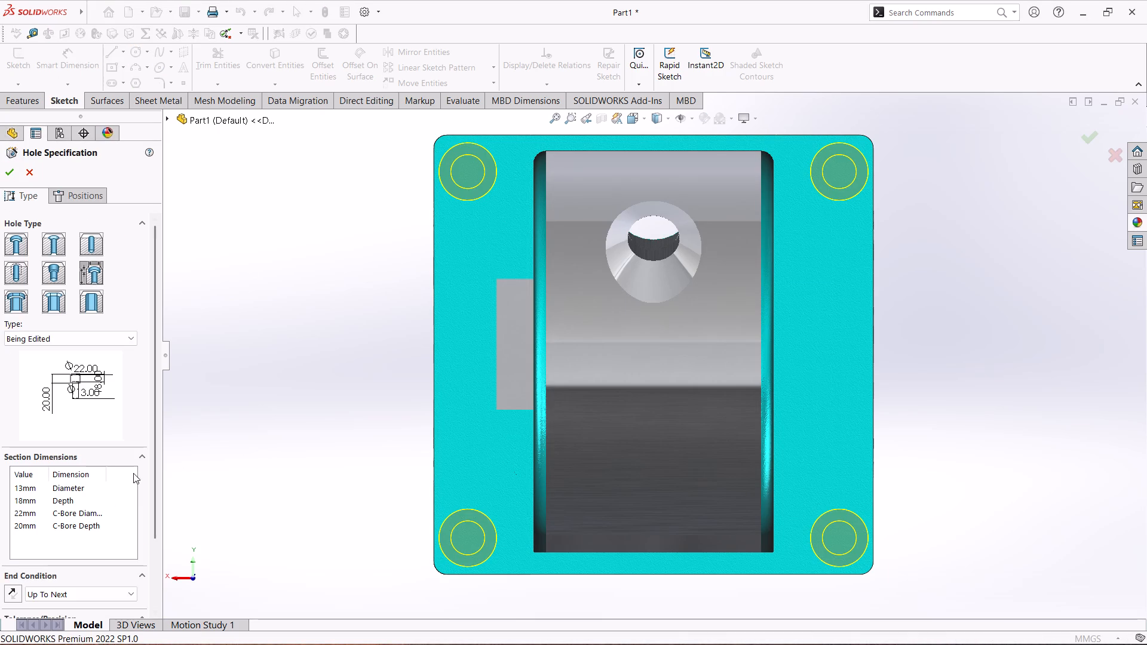
pyautogui.doubleClick(27, 502)
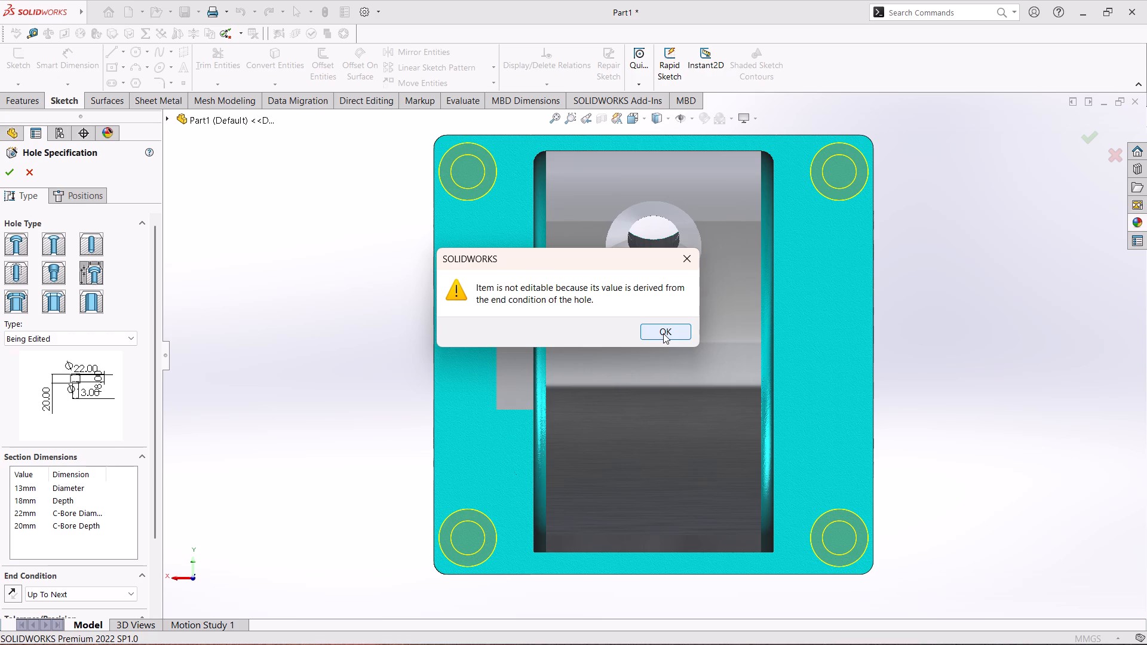
pyautogui.click(663, 333)
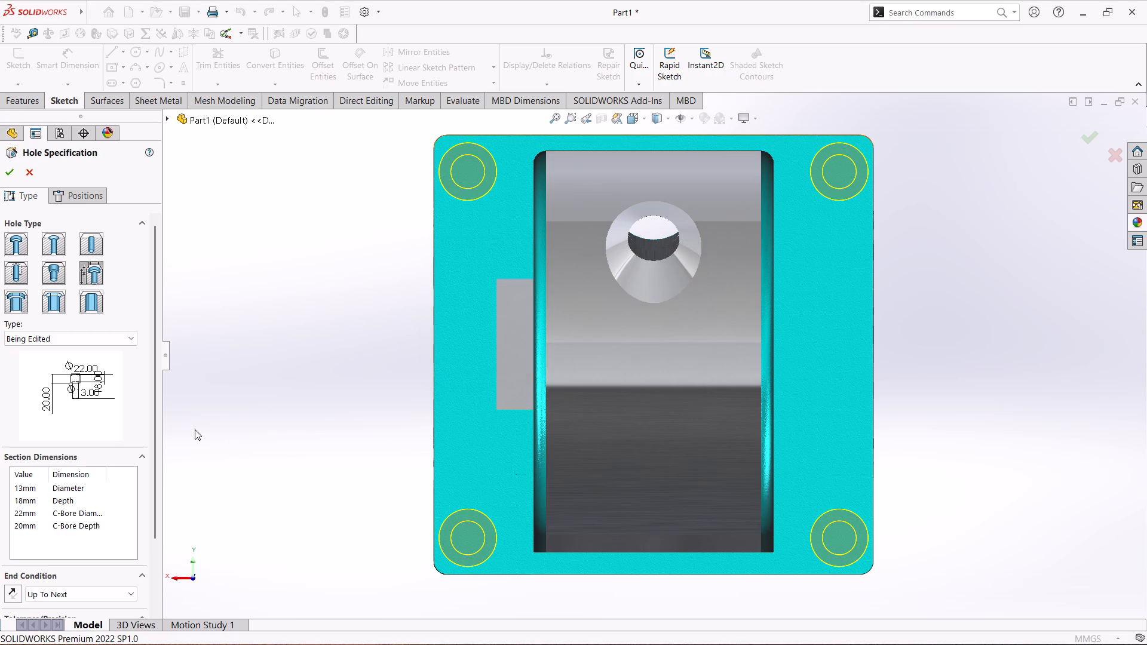
pyautogui.moveTo(157, 413); pyautogui.dragTo(155, 451)
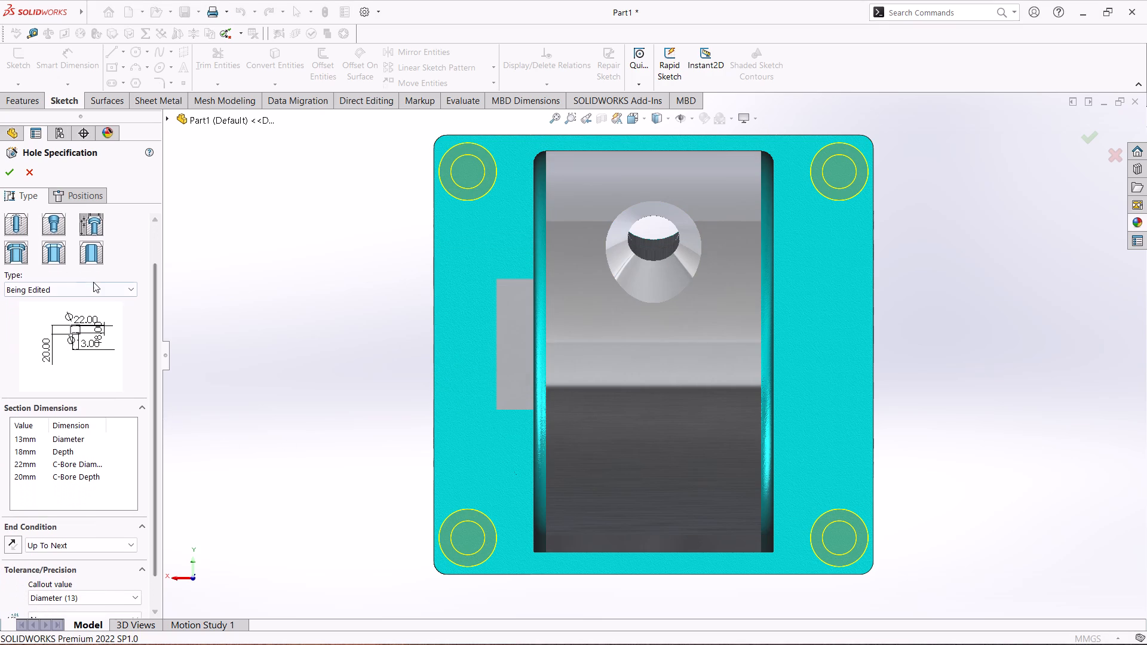
pyautogui.click(88, 291)
pyautogui.click(105, 367)
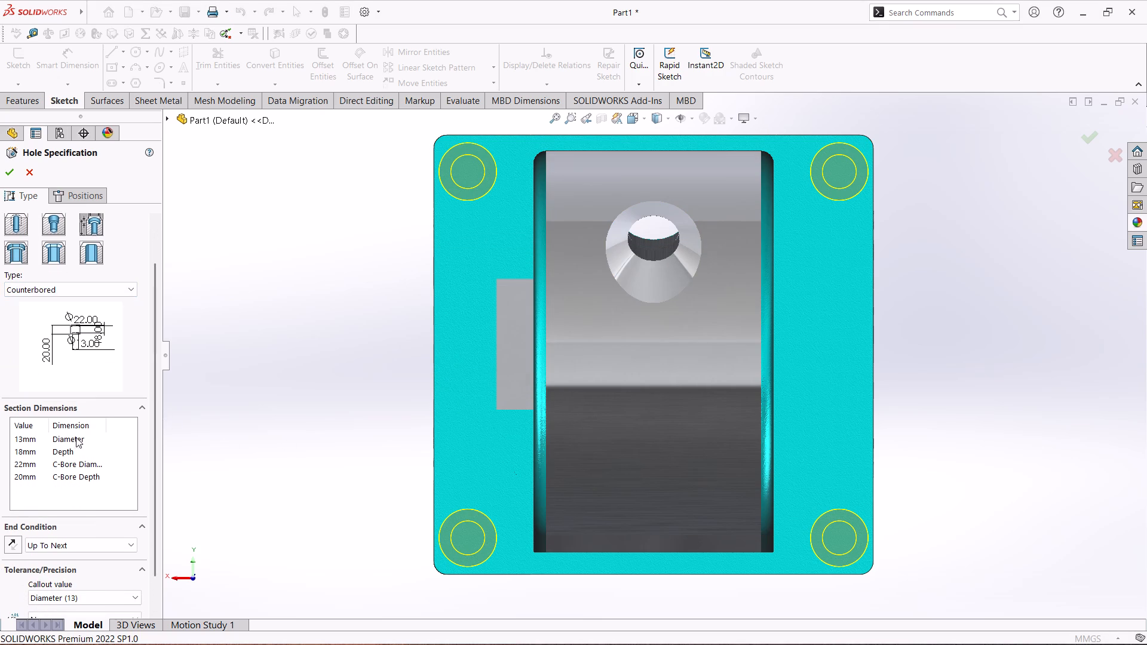
pyautogui.doubleClick(32, 454)
pyautogui.click(668, 328)
# Set the mounting holes' counterbore depth to 2 mm and finish editing the feature.
pyautogui.doubleClick(27, 435)
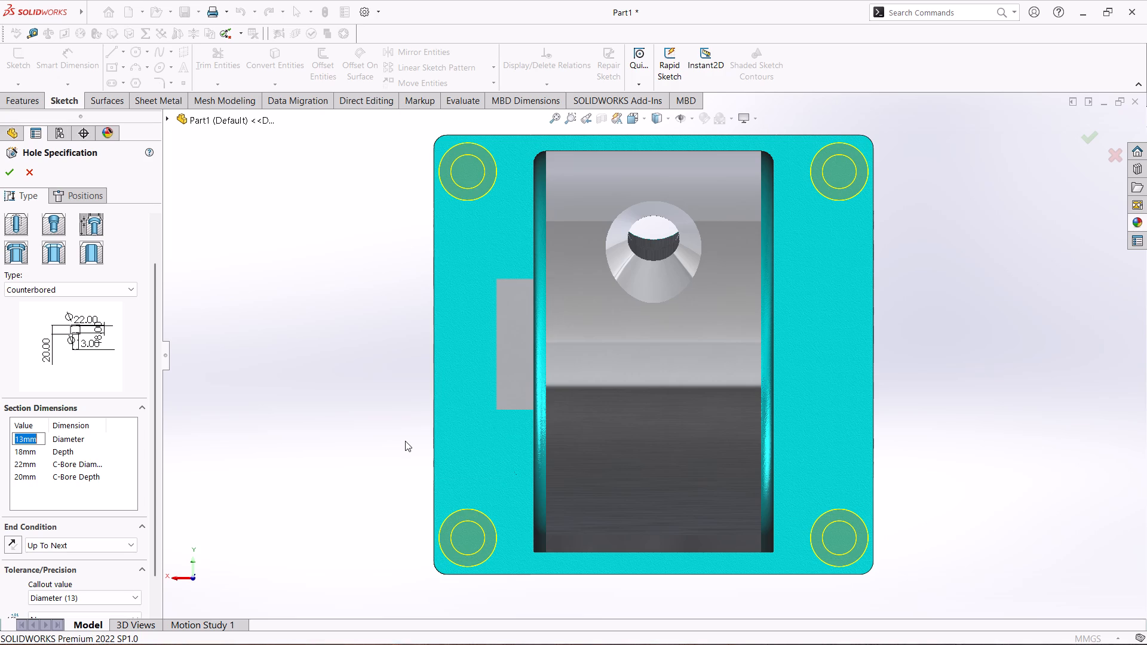
pyautogui.click(58, 524)
pyautogui.doubleClick(29, 463)
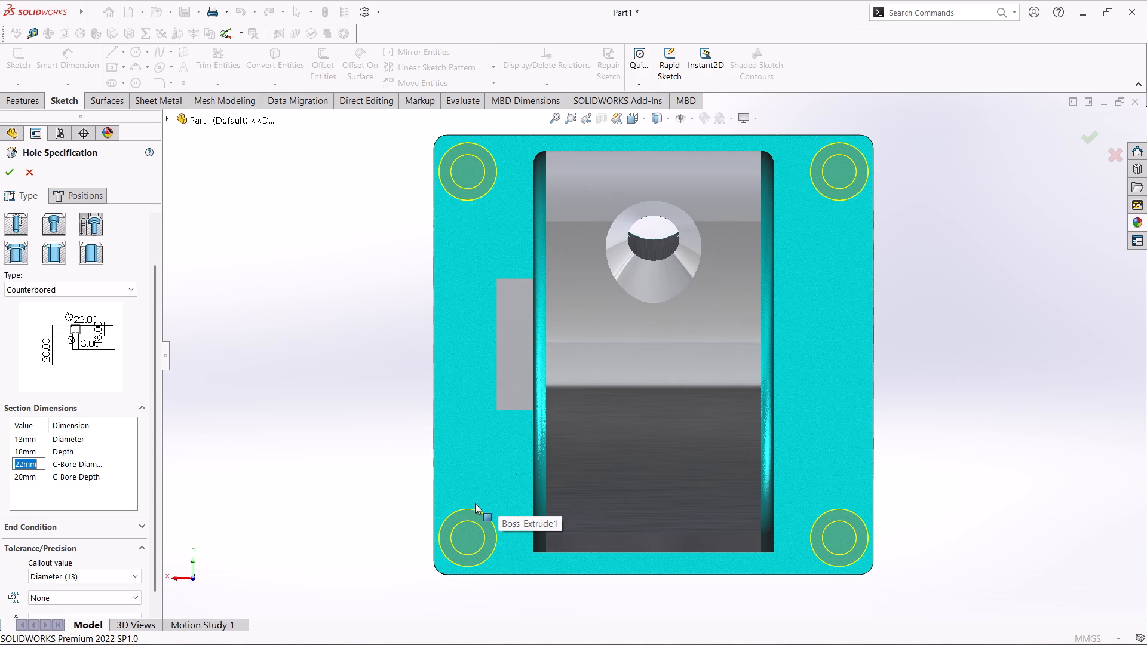
pyautogui.click(37, 493)
pyautogui.doubleClick(20, 474)
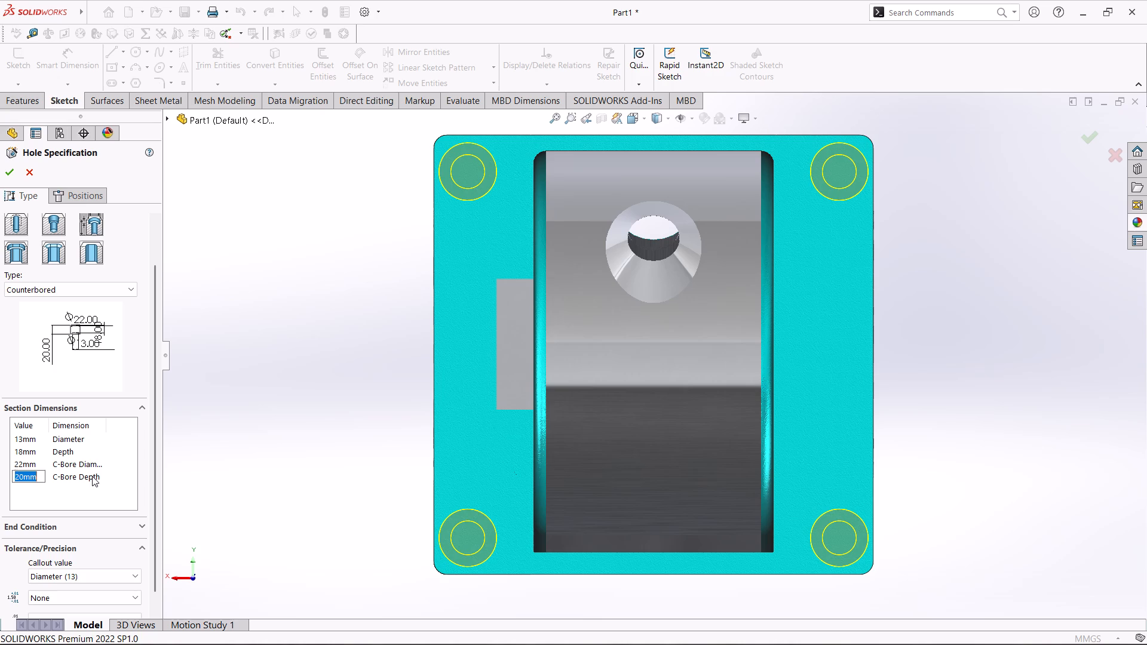
pyautogui.press('2')
pyautogui.press('Return')
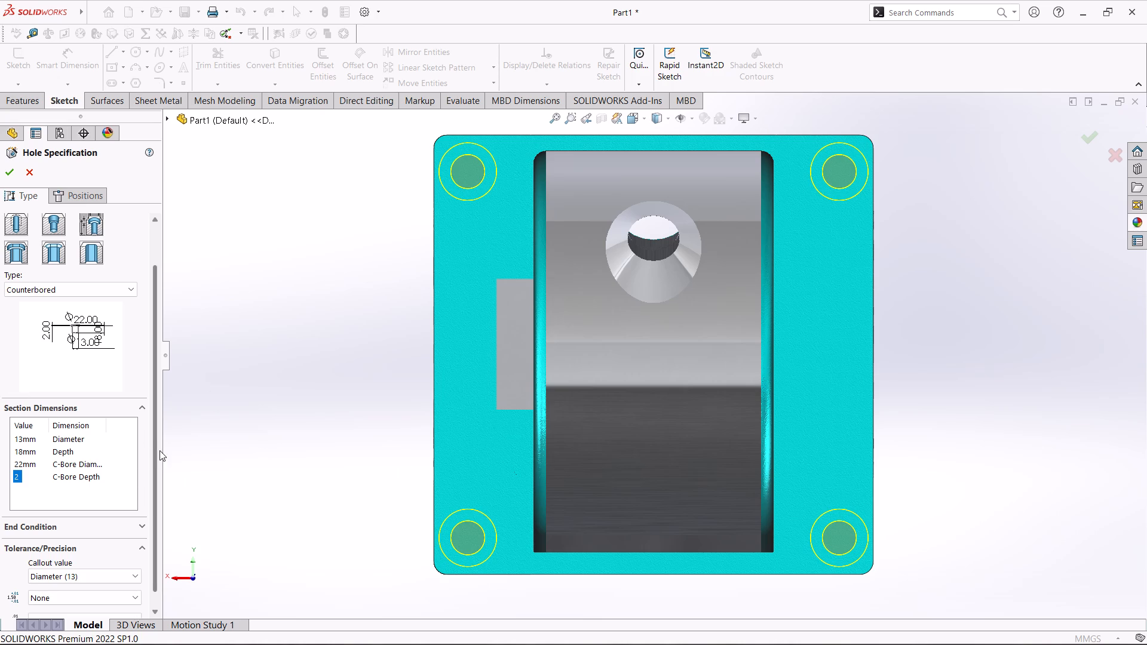
pyautogui.moveTo(155, 427); pyautogui.dragTo(160, 449)
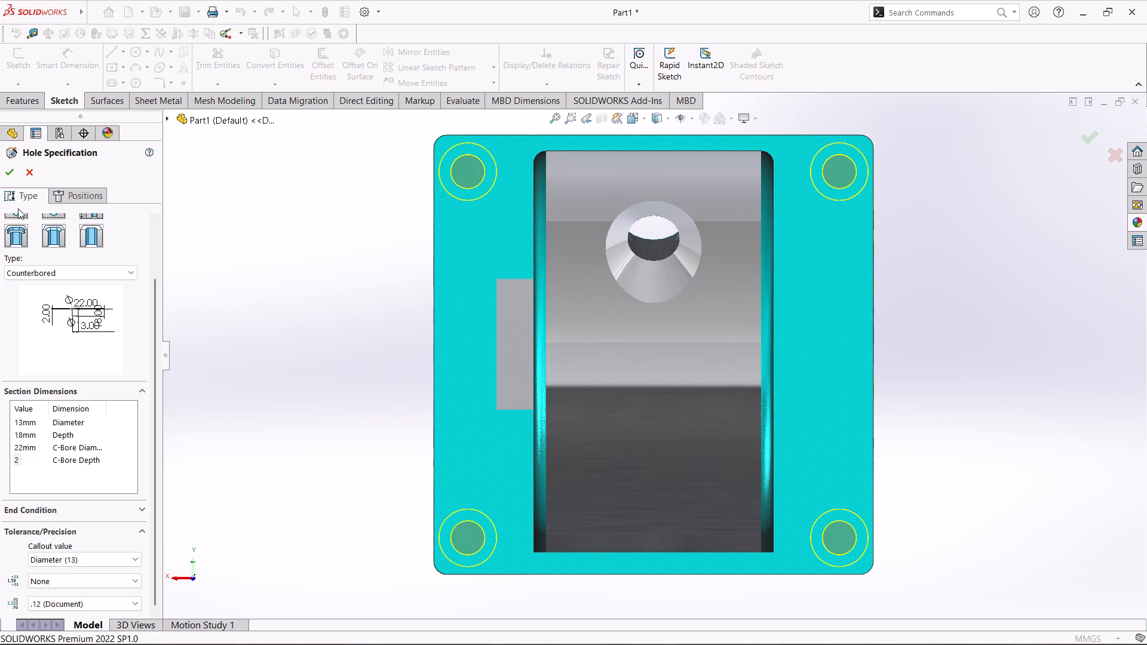
pyautogui.click(5, 175)
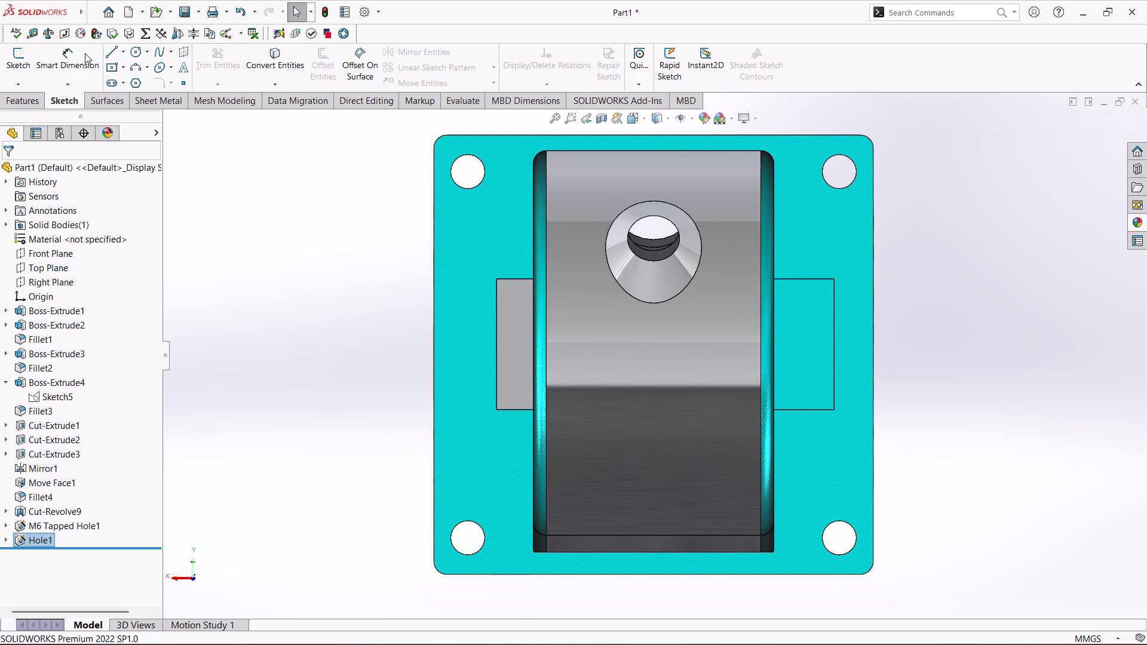
# Sketch circles centred on the four mounting holes on the base plate's underside, with radii of about 11.8, 12.8, 11.5 and 9.9 mm.
pyautogui.click(132, 54)
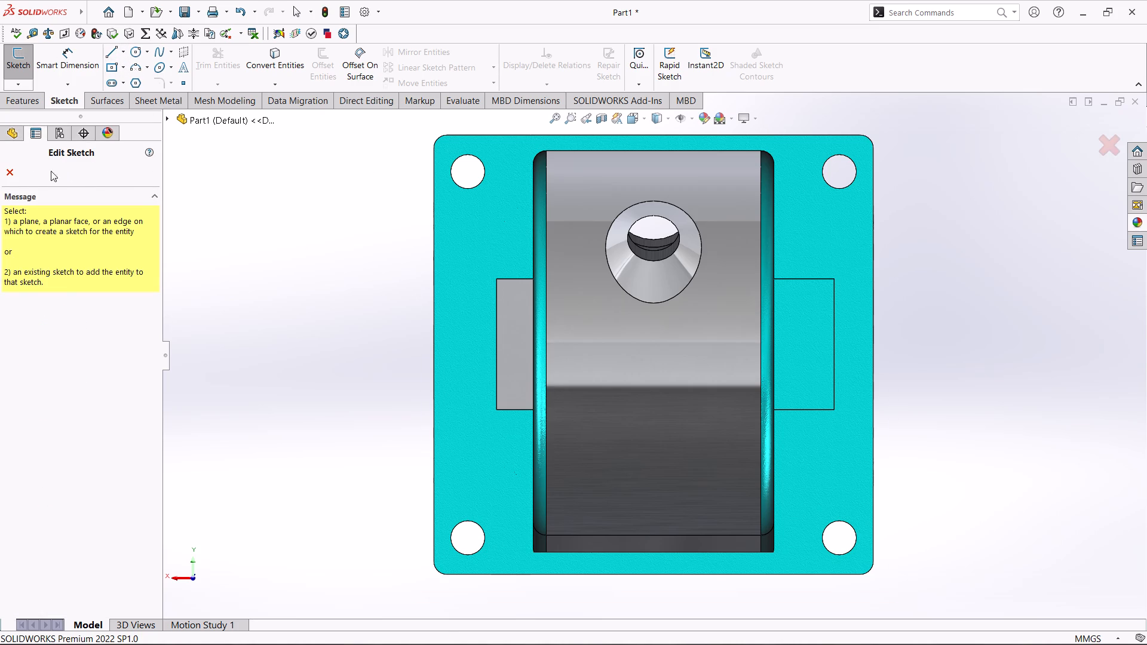
pyautogui.click(13, 175)
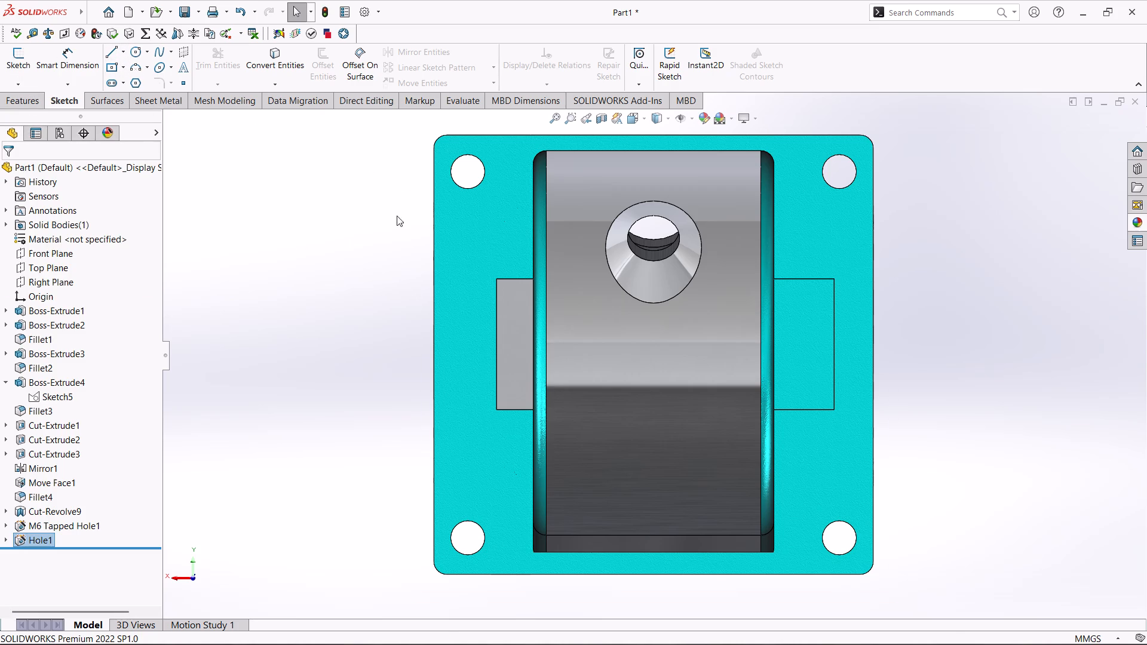
pyautogui.click(440, 213)
pyautogui.click(486, 181)
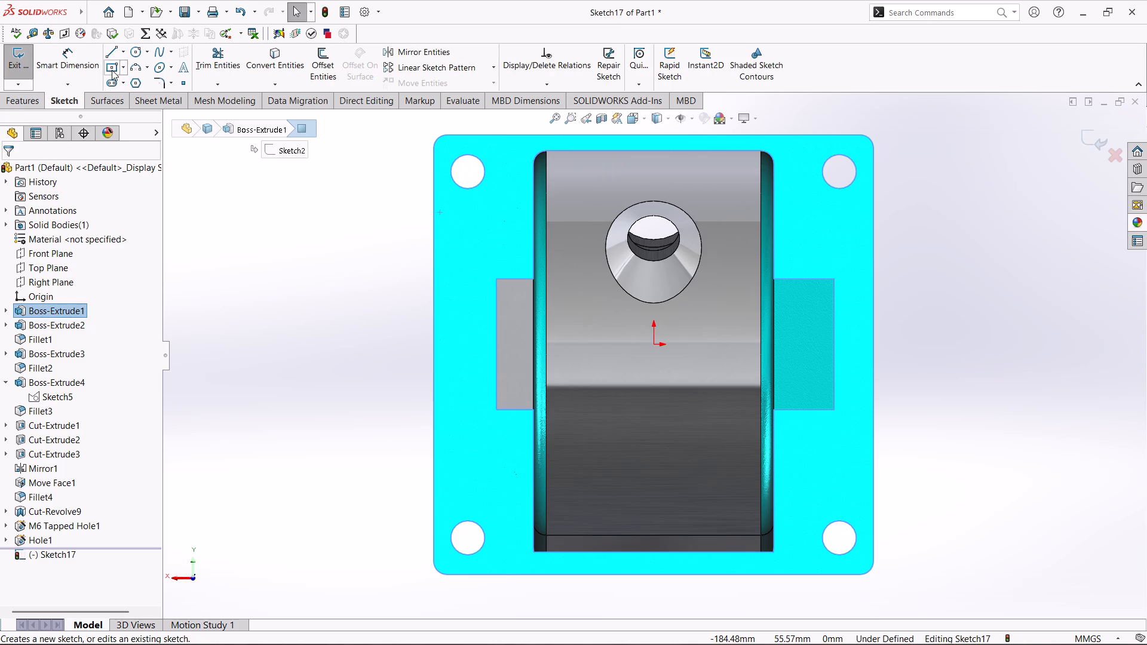
pyautogui.click(138, 54)
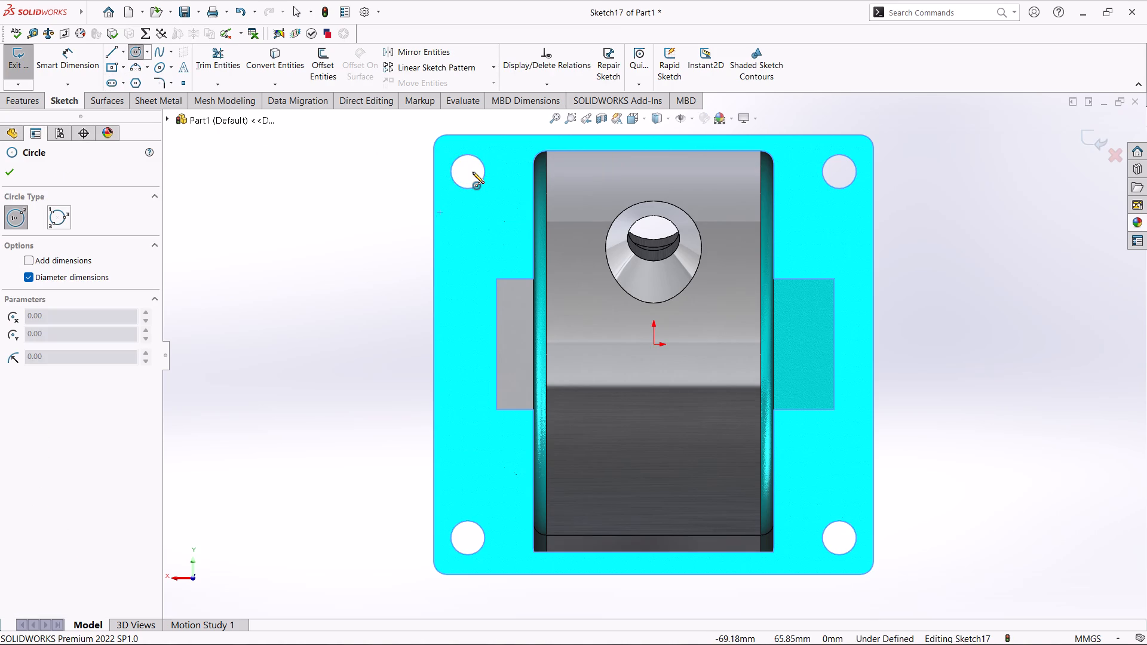
pyautogui.click(468, 172)
pyautogui.click(498, 167)
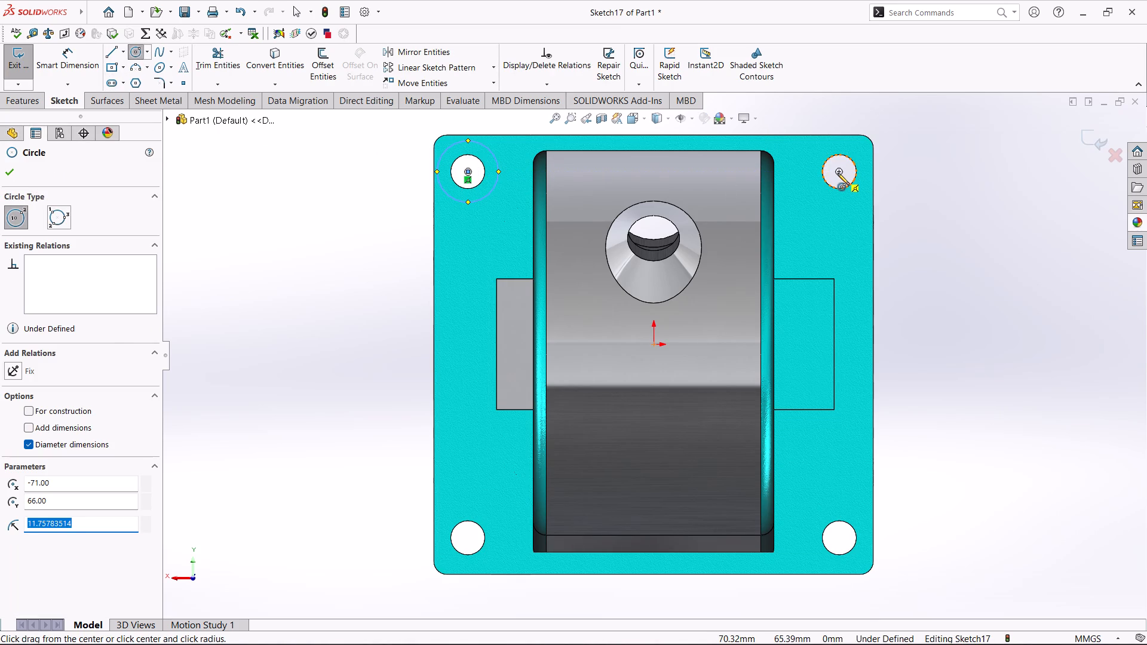
pyautogui.click(838, 173)
pyautogui.click(867, 190)
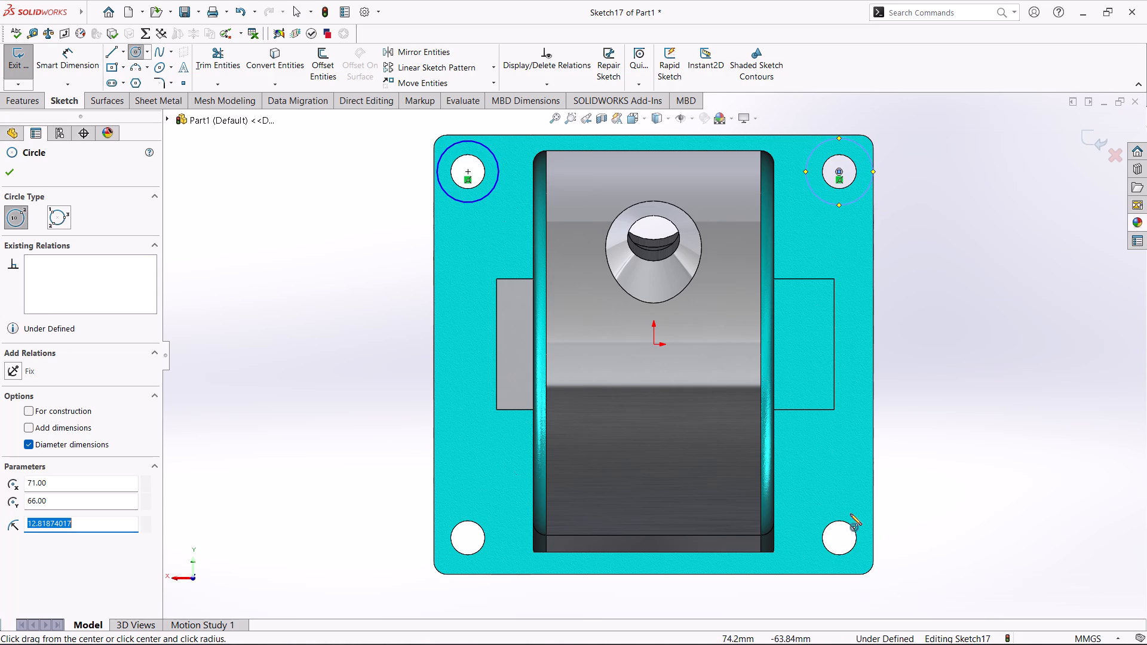
pyautogui.click(839, 539)
pyautogui.click(865, 554)
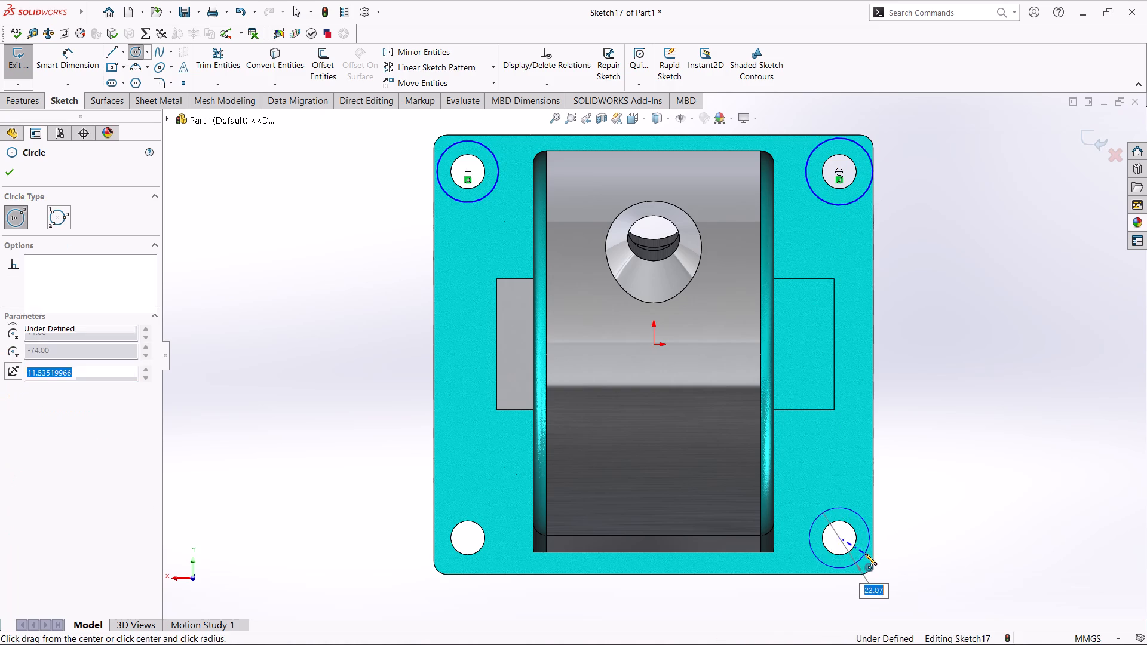
pyautogui.click(469, 537)
pyautogui.click(492, 528)
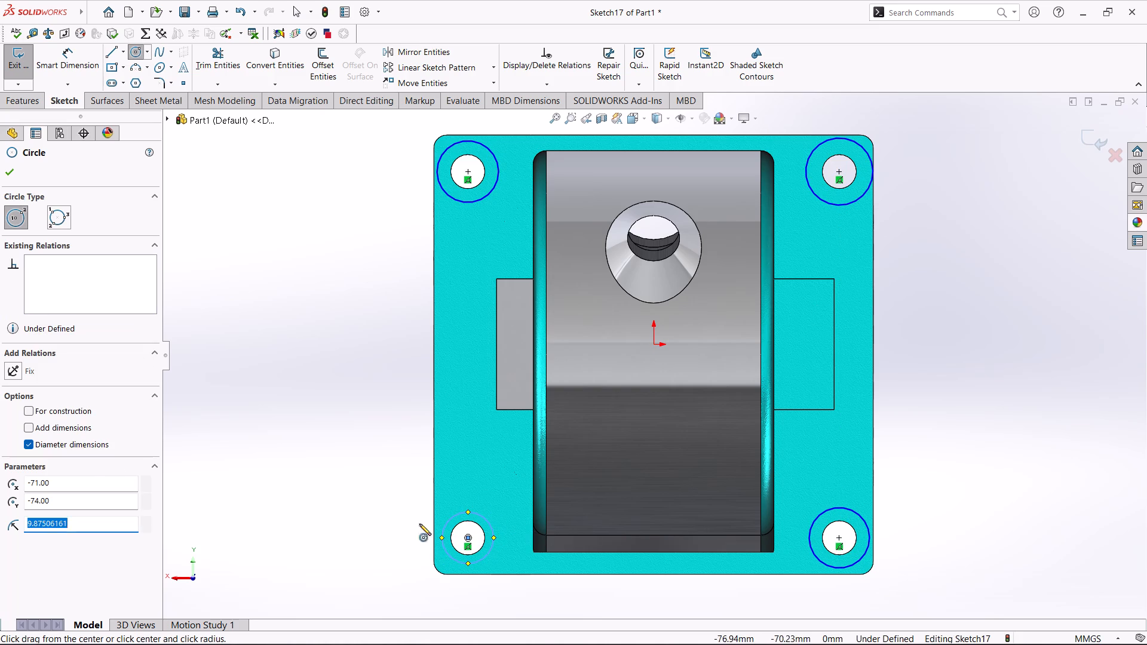
pyautogui.click(10, 173)
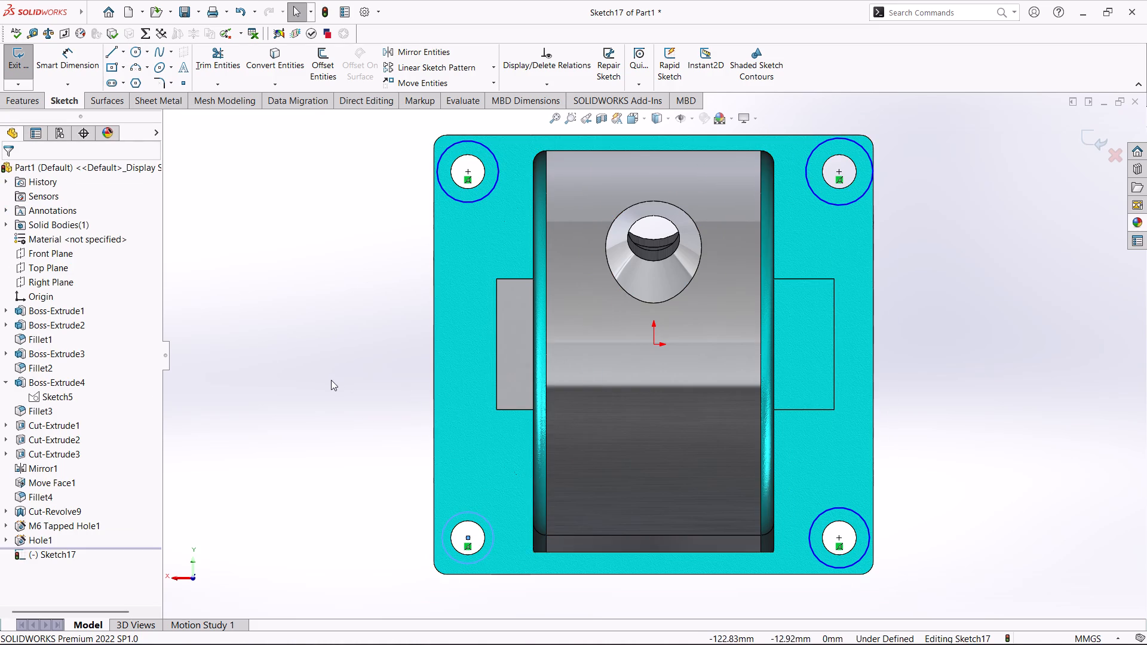
# Make the four circles around the mounting holes equal in size.
pyautogui.moveTo(952, 133); pyautogui.dragTo(146, 512)
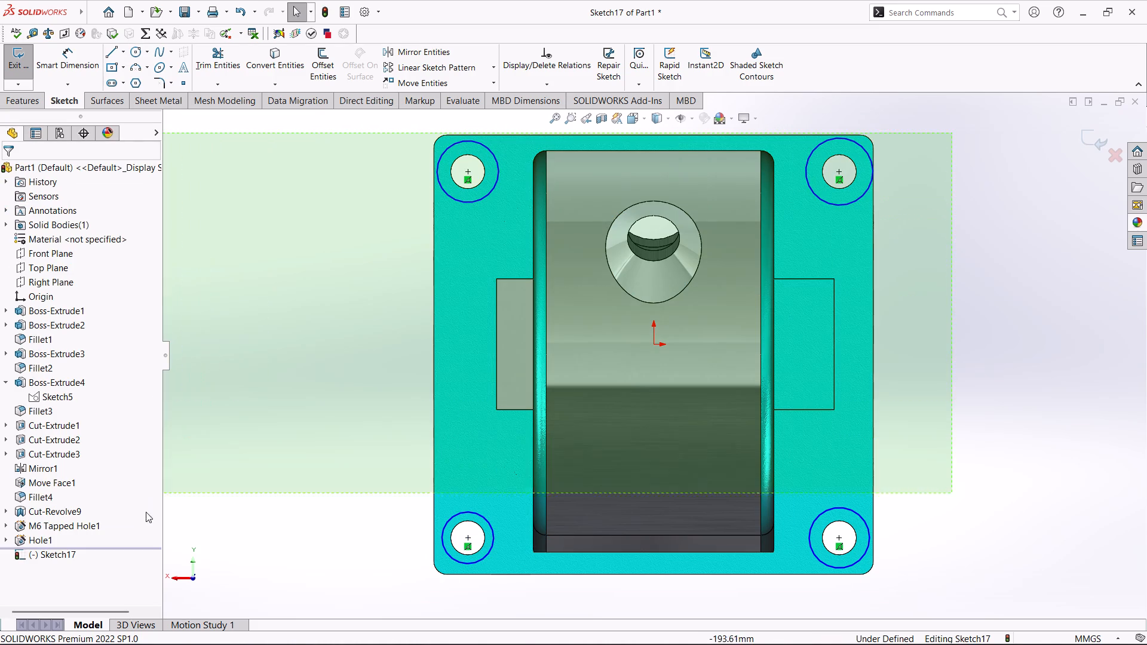
pyautogui.moveTo(146, 512); pyautogui.dragTo(142, 604)
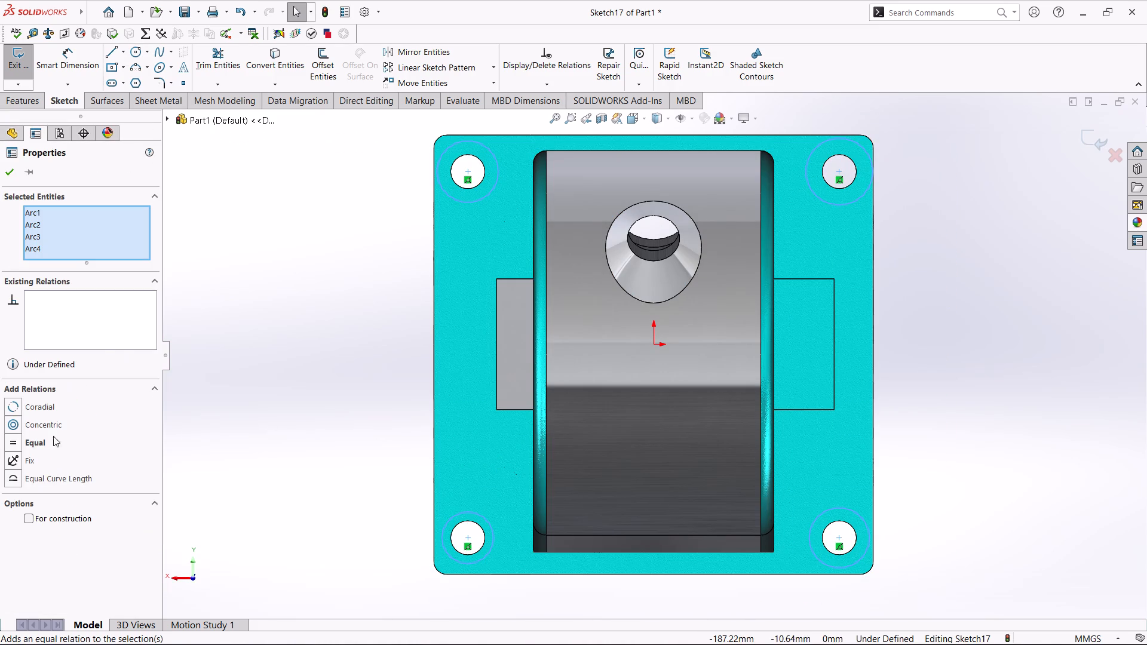
pyautogui.click(14, 447)
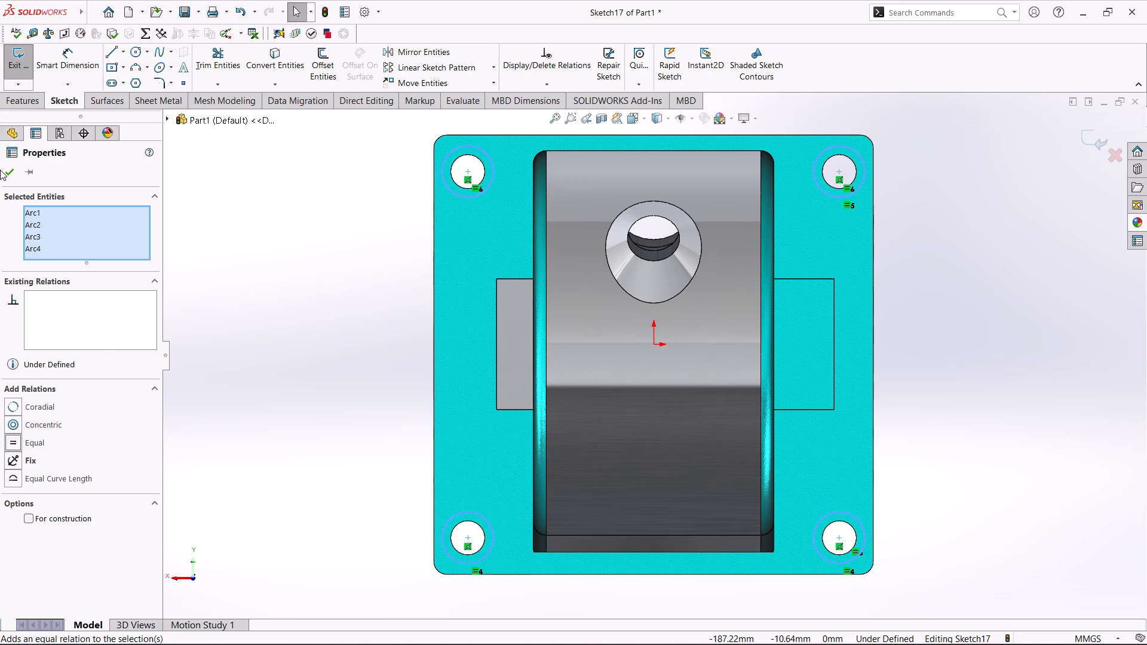
# Set the diameter of the equal circles around the mounting holes to 28 mm.
pyautogui.click(9, 175)
pyautogui.click(49, 60)
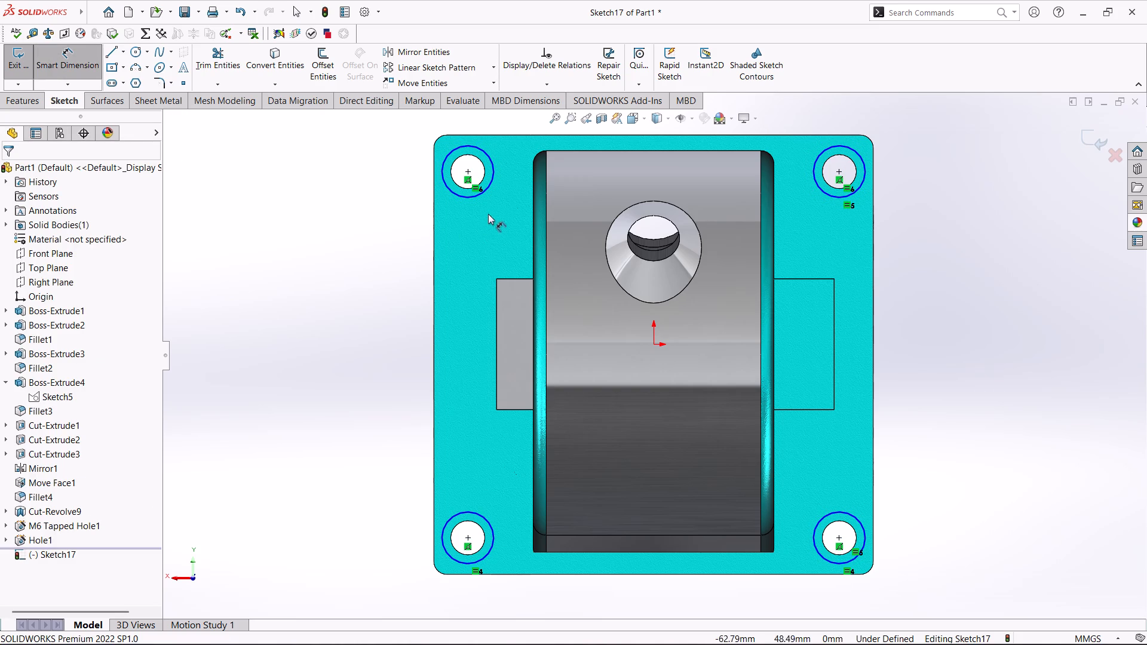
pyautogui.click(463, 198)
pyautogui.click(357, 198)
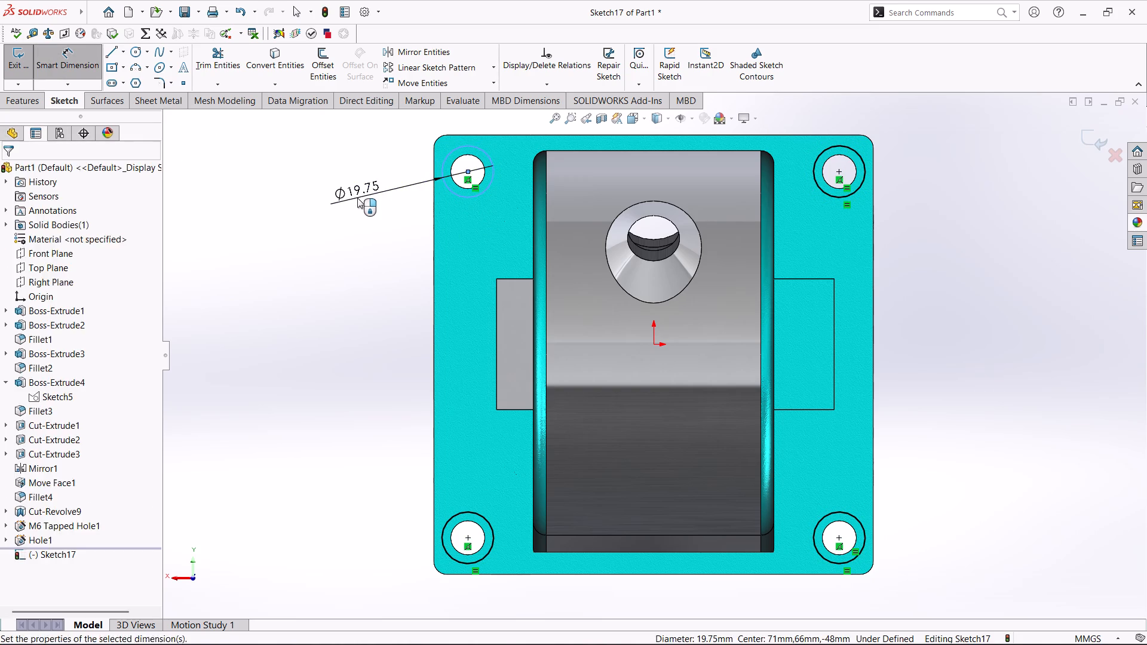
pyautogui.write('28')
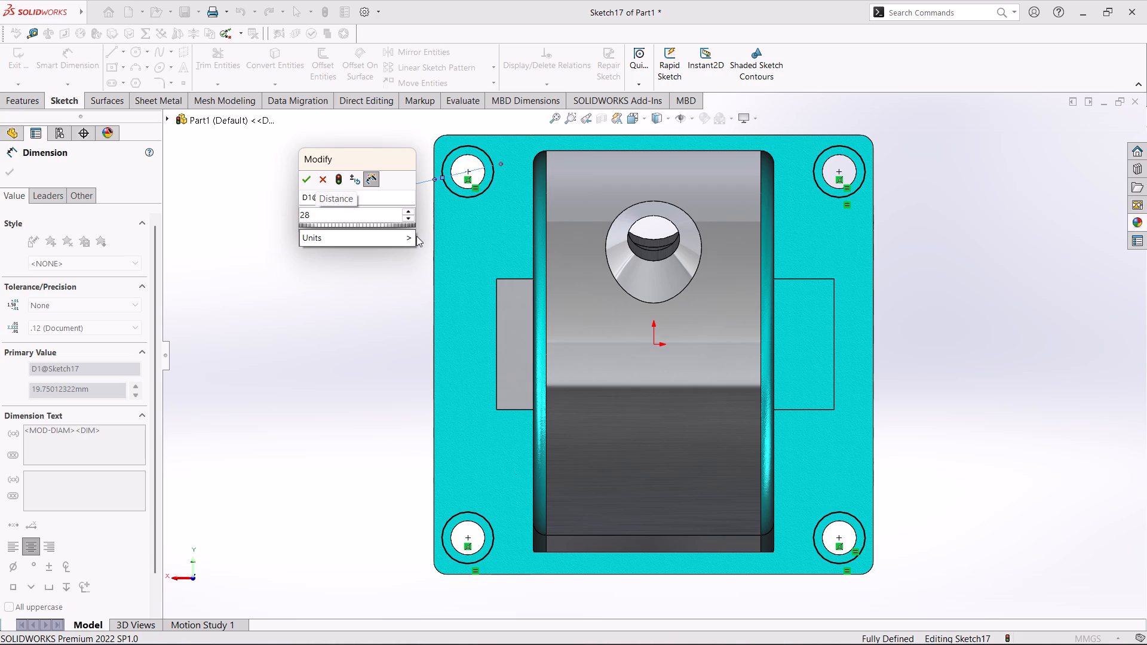
pyautogui.press('Return')
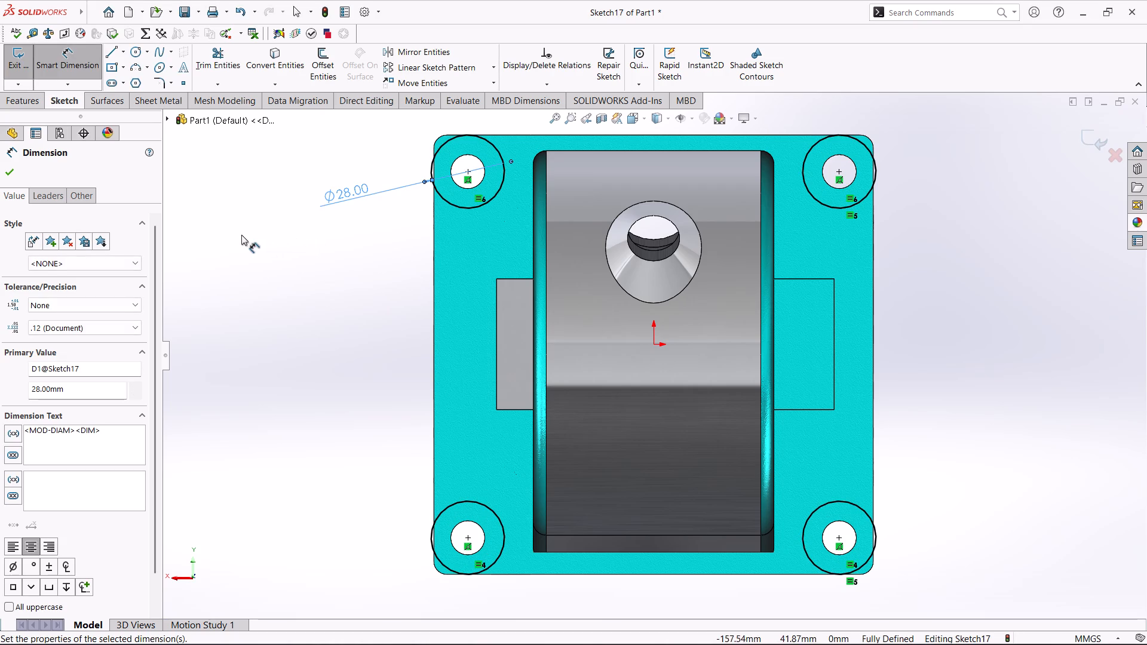
# Sketch a horizontal straight slot from the upper-right mounting hole's centre inward, about 39.5 mm between centres and 17.5 mm wide.
pyautogui.click(148, 70)
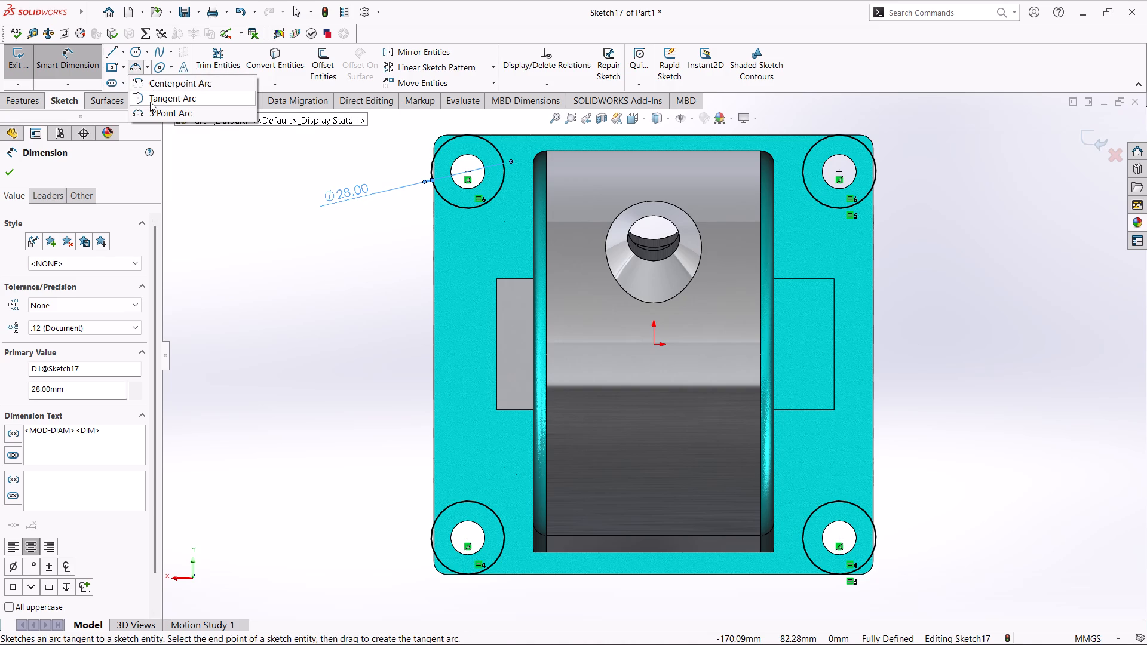
pyautogui.click(253, 272)
pyautogui.click(127, 88)
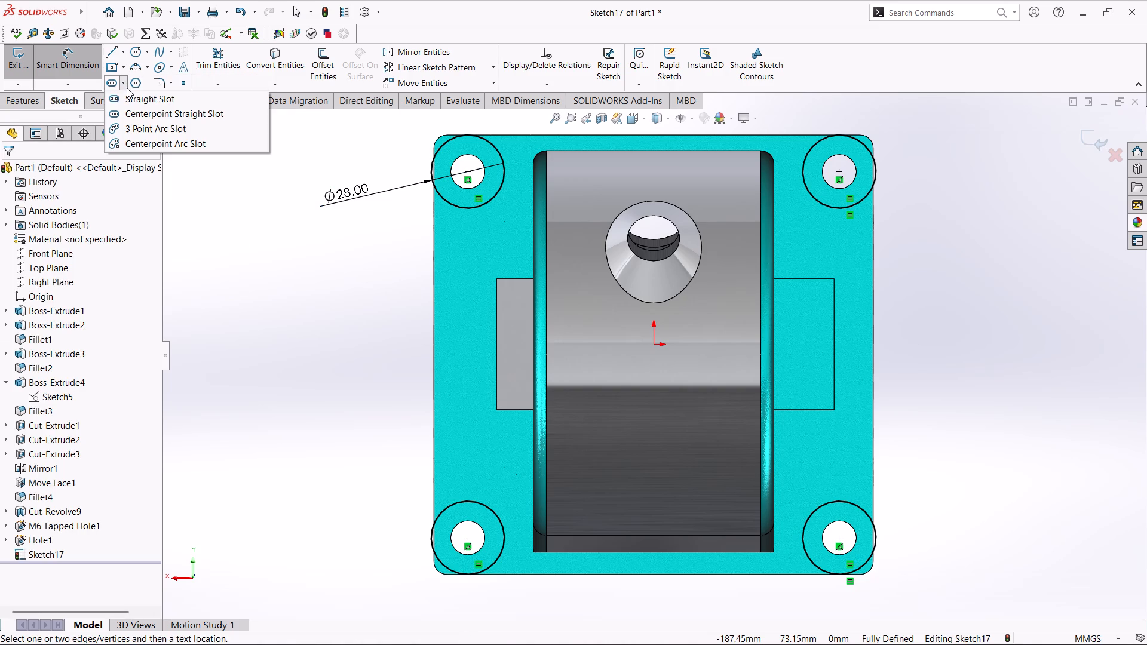
pyautogui.click(134, 98)
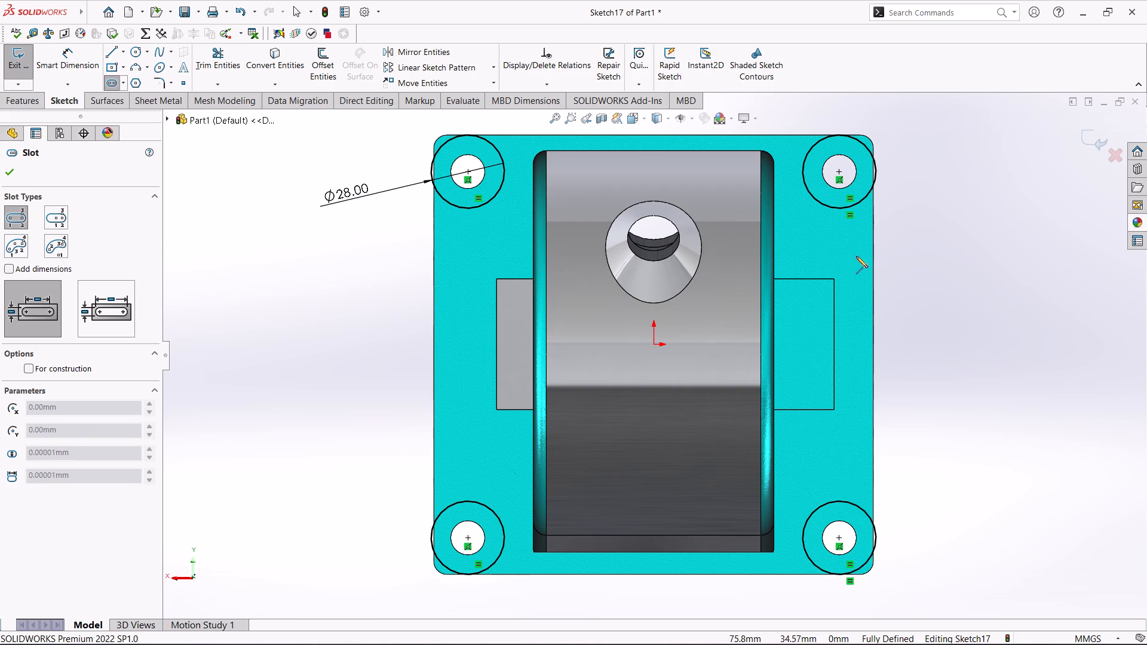
pyautogui.click(836, 173)
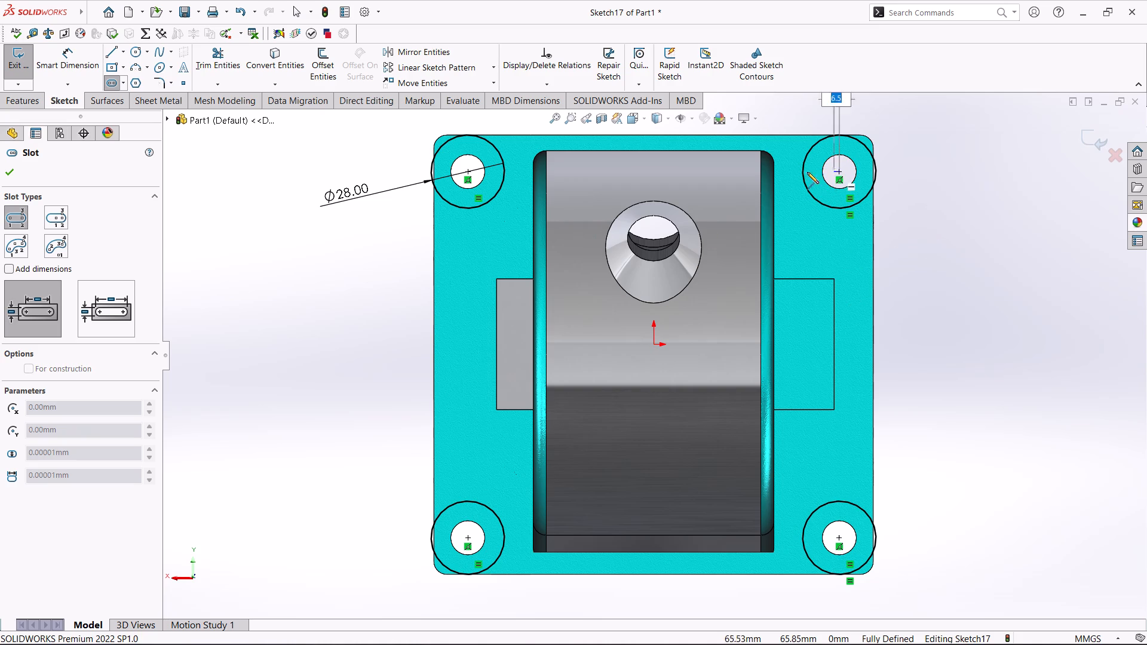
pyautogui.click(736, 173)
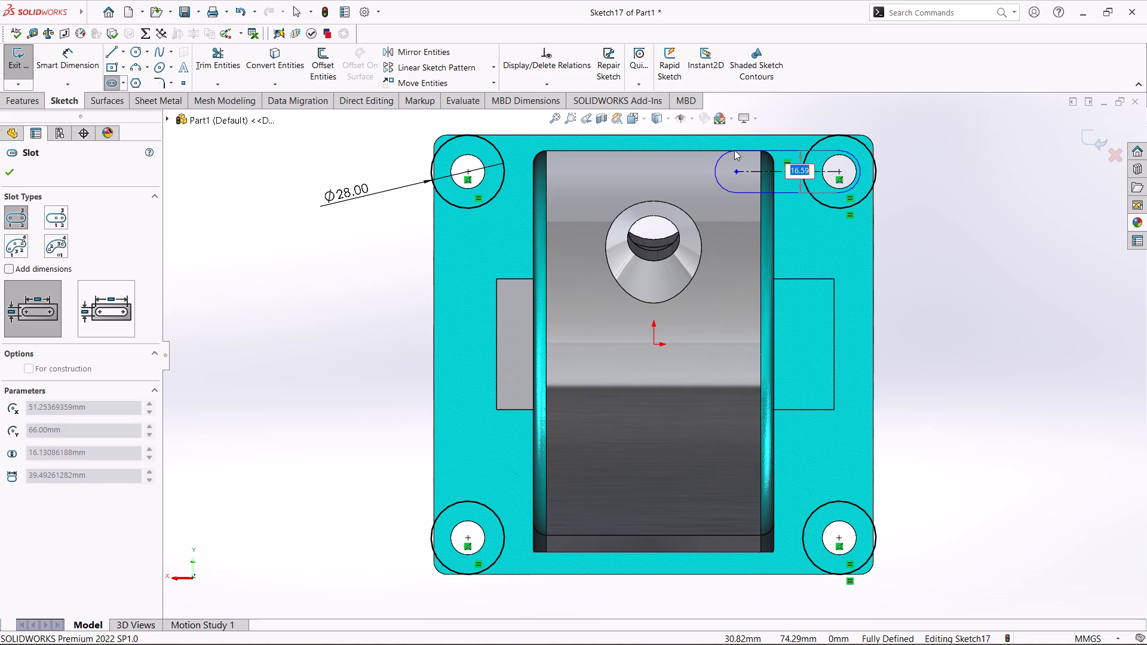
pyautogui.click(734, 149)
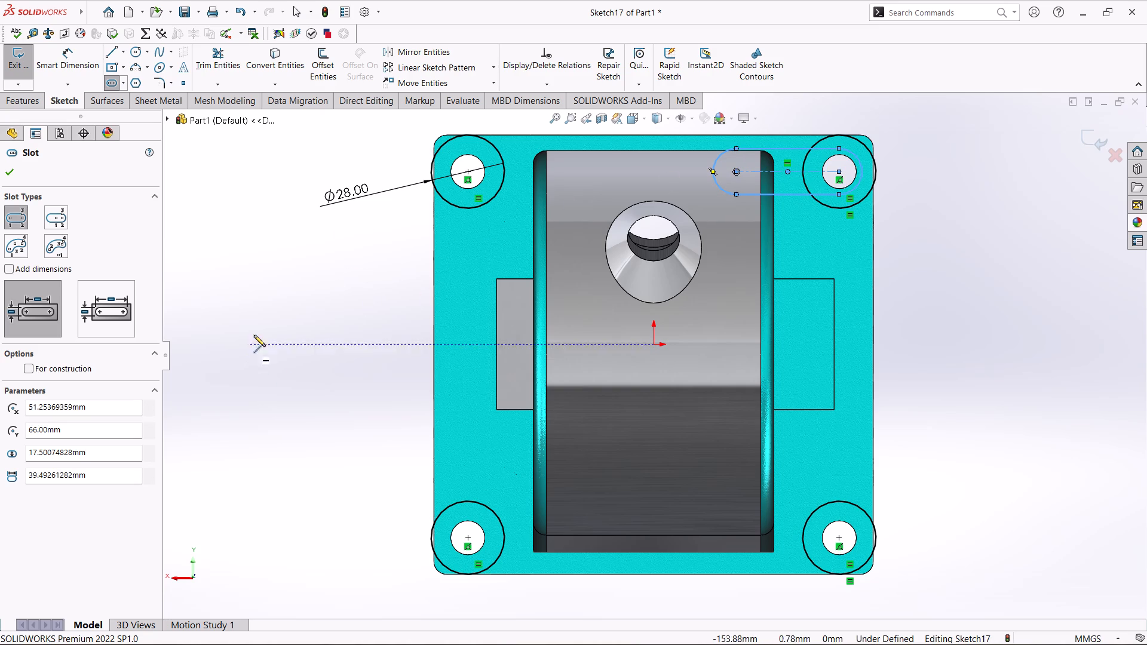
pyautogui.rightClick(288, 287)
pyautogui.click(302, 300)
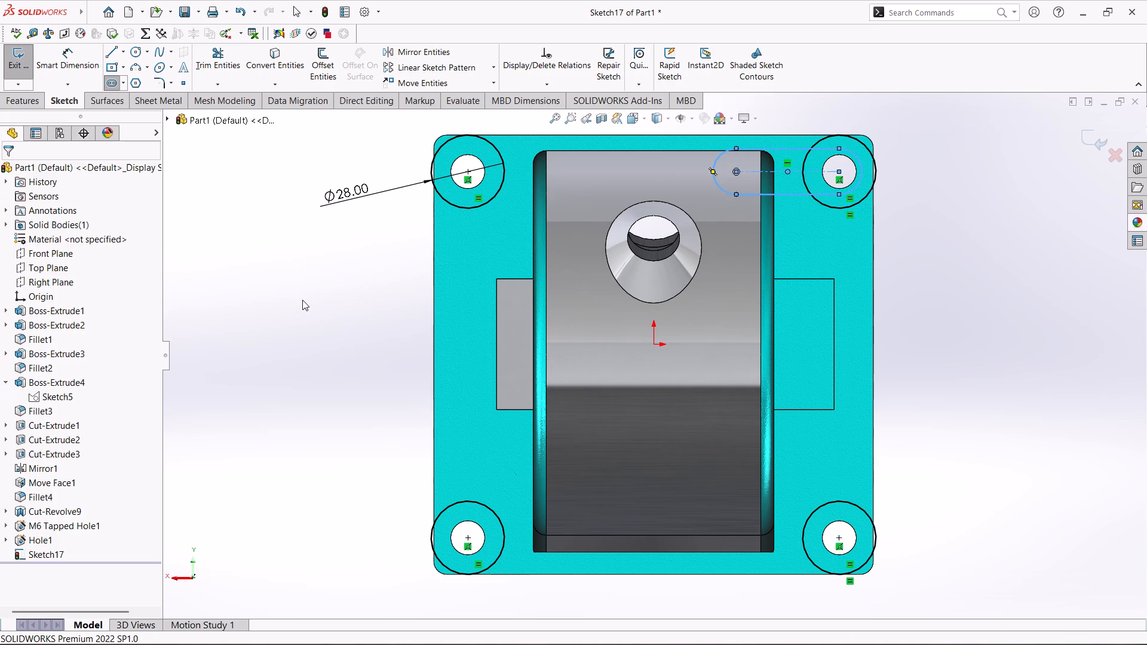
# Sketch a stepped line from the upper-left circle to the slot: about 30 mm horizontal, 6 mm down, and 56 mm slightly sloped.
pyautogui.moveTo(311, 300); pyautogui.dragTo(185, 300, button='right')
pyautogui.click(499, 188)
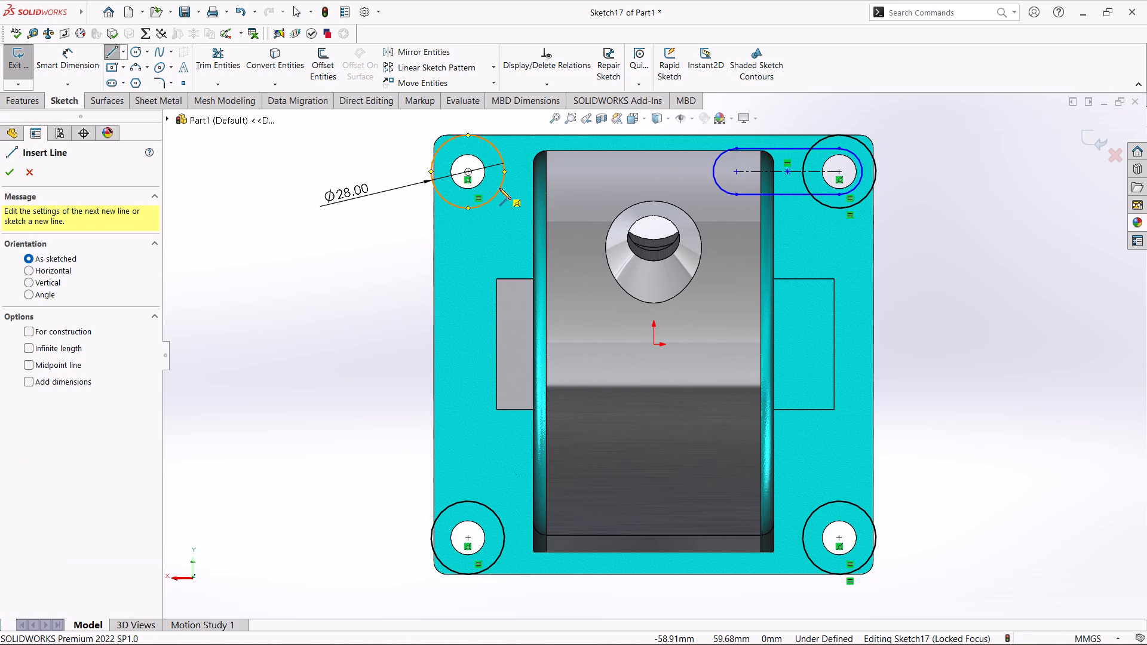
pyautogui.click(578, 189)
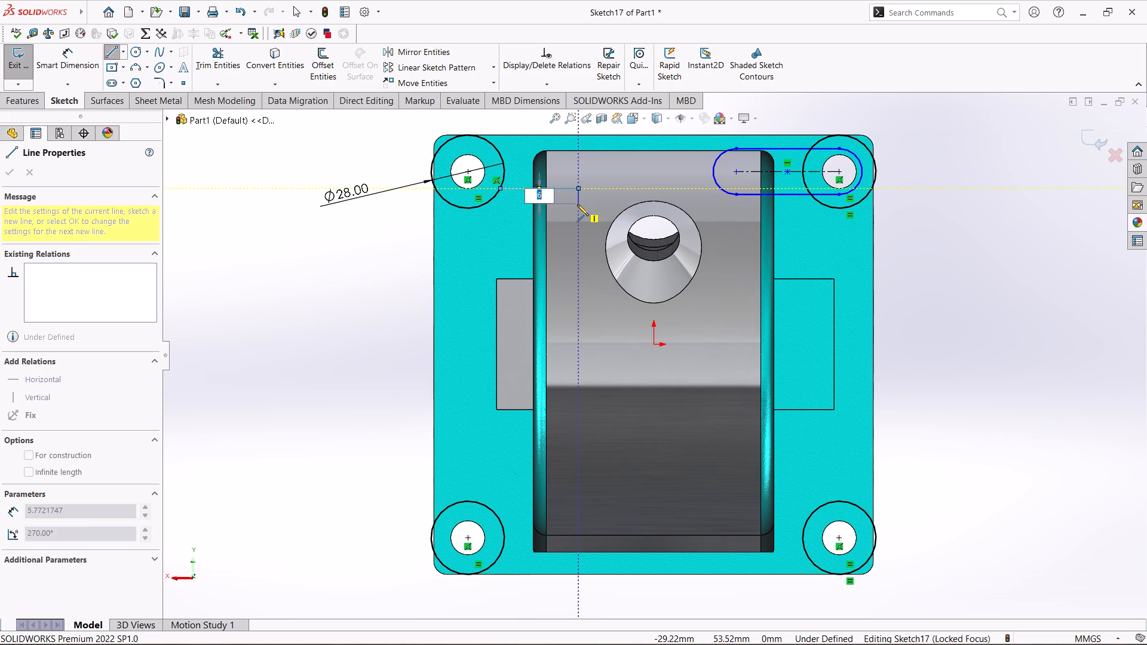
pyautogui.click(577, 204)
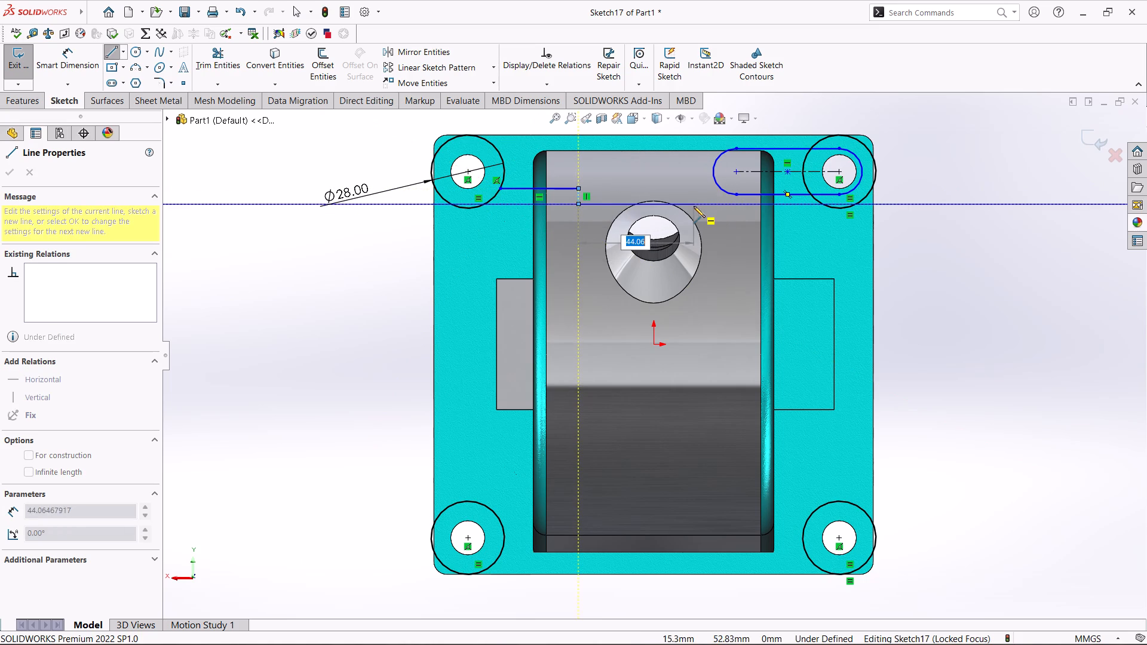
pyautogui.click(724, 191)
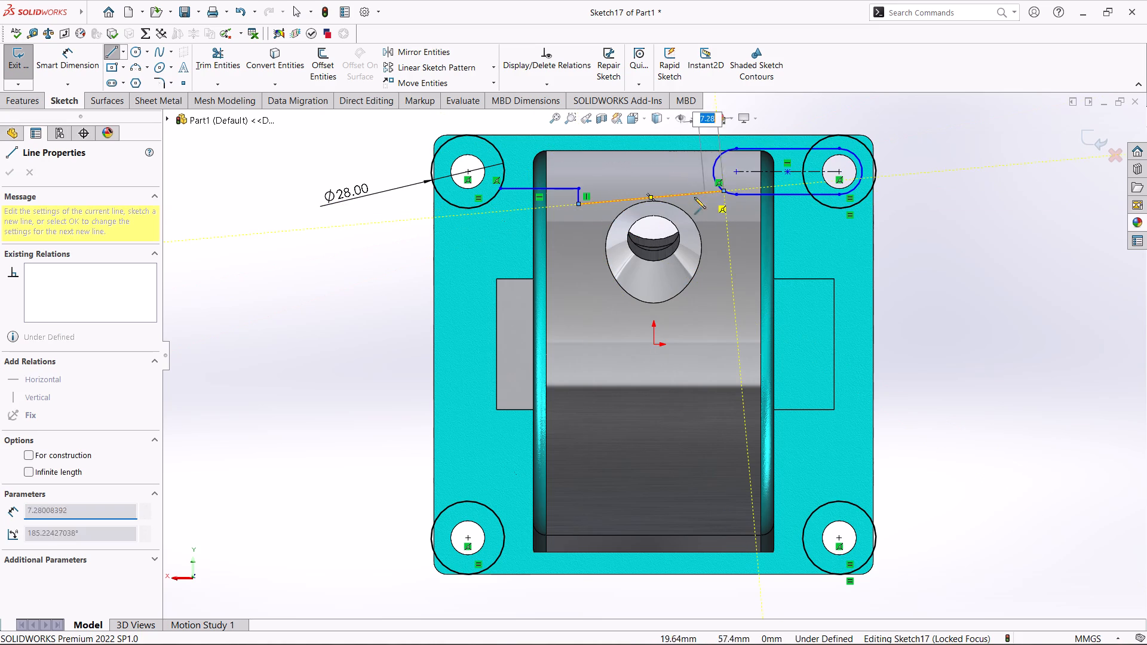
pyautogui.press('Escape')
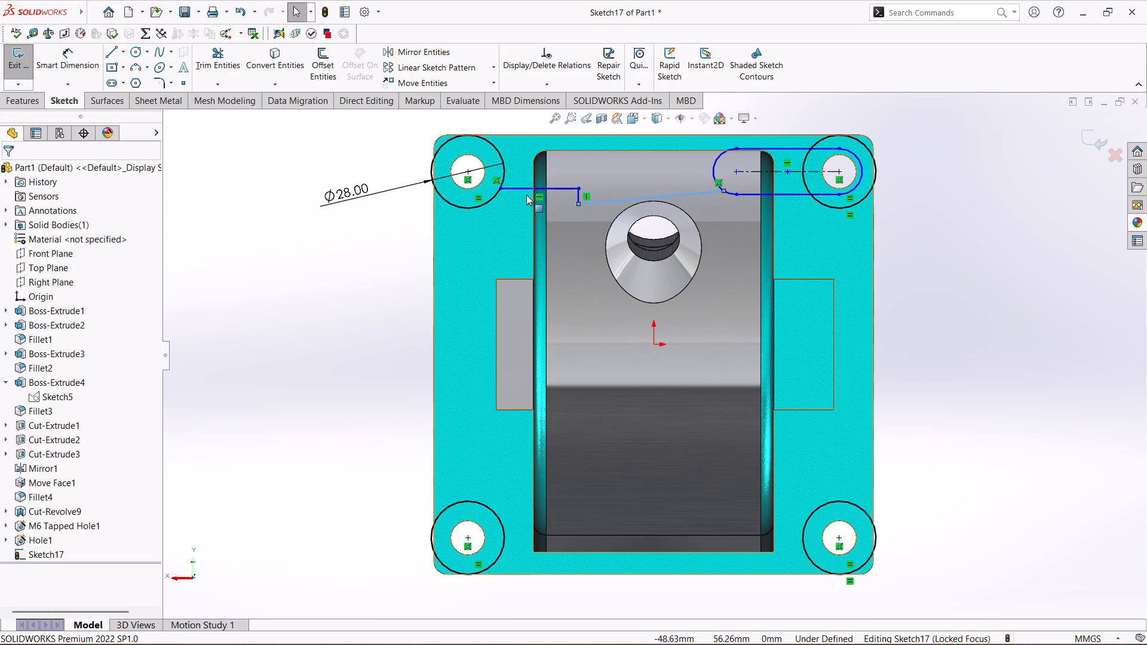
# Move the stepped line's first segment up towards the plate's top edge and make its sloped segment horizontal.
pyautogui.moveTo(564, 186); pyautogui.dragTo(566, 170)
pyautogui.click(622, 199)
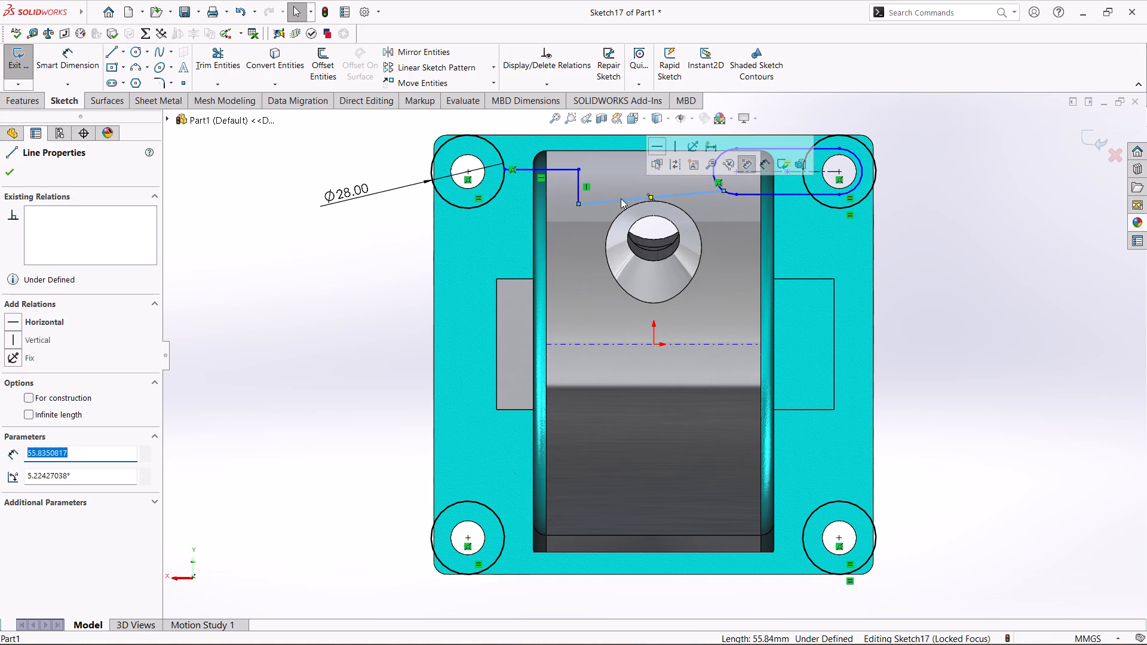
pyautogui.click(654, 144)
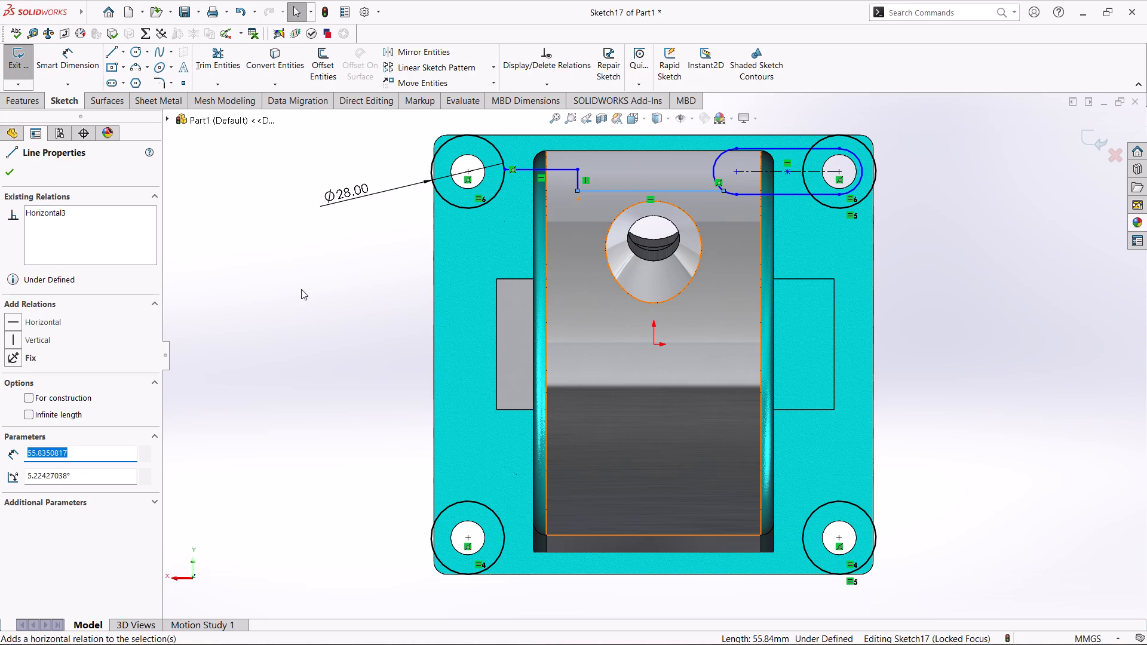
# Dimension the slot with a centre-to-centre length of 40 mm and an end radius of 12 mm.
pyautogui.click(92, 50)
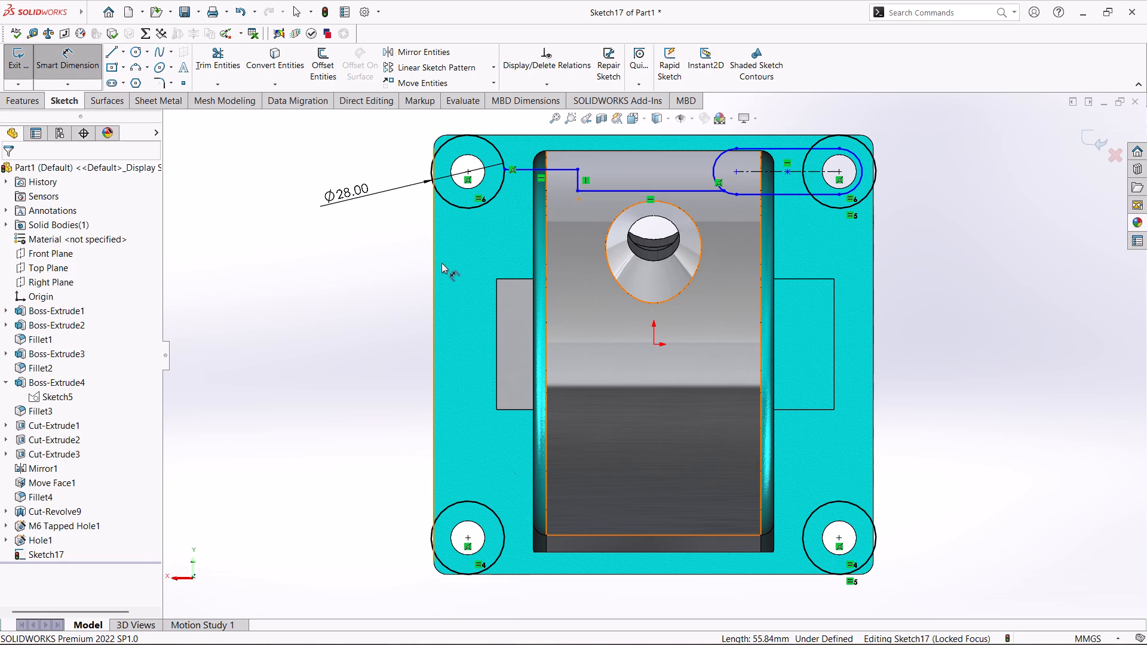
pyautogui.click(774, 172)
pyautogui.click(784, 214)
pyautogui.write('40')
pyautogui.press('Return')
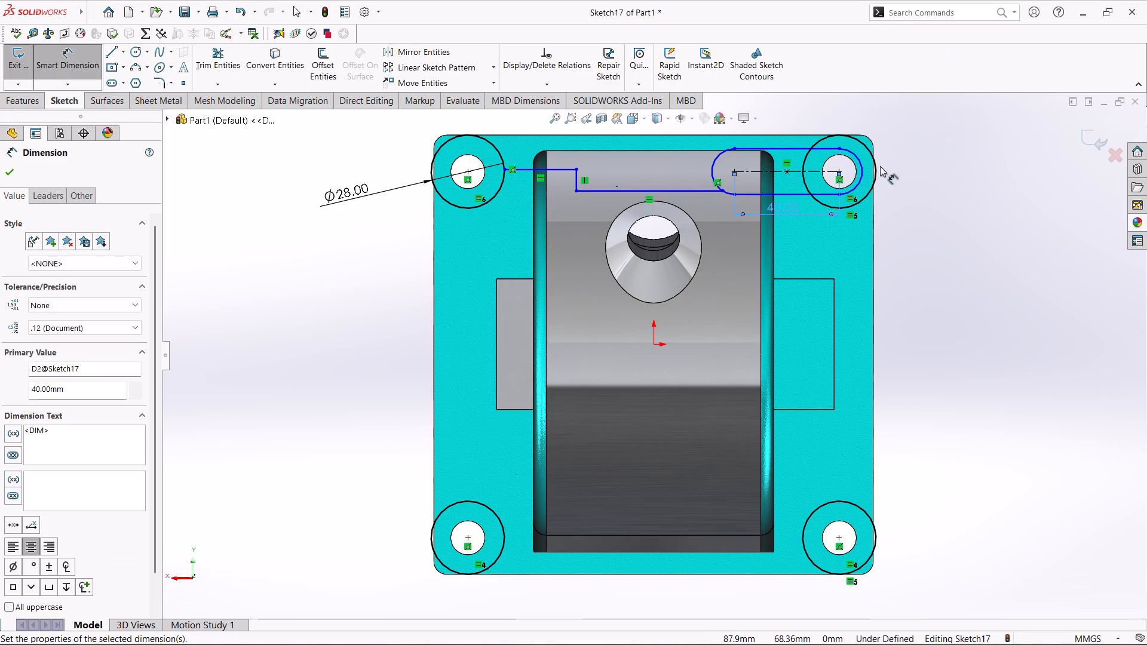
pyautogui.click(863, 174)
pyautogui.click(932, 156)
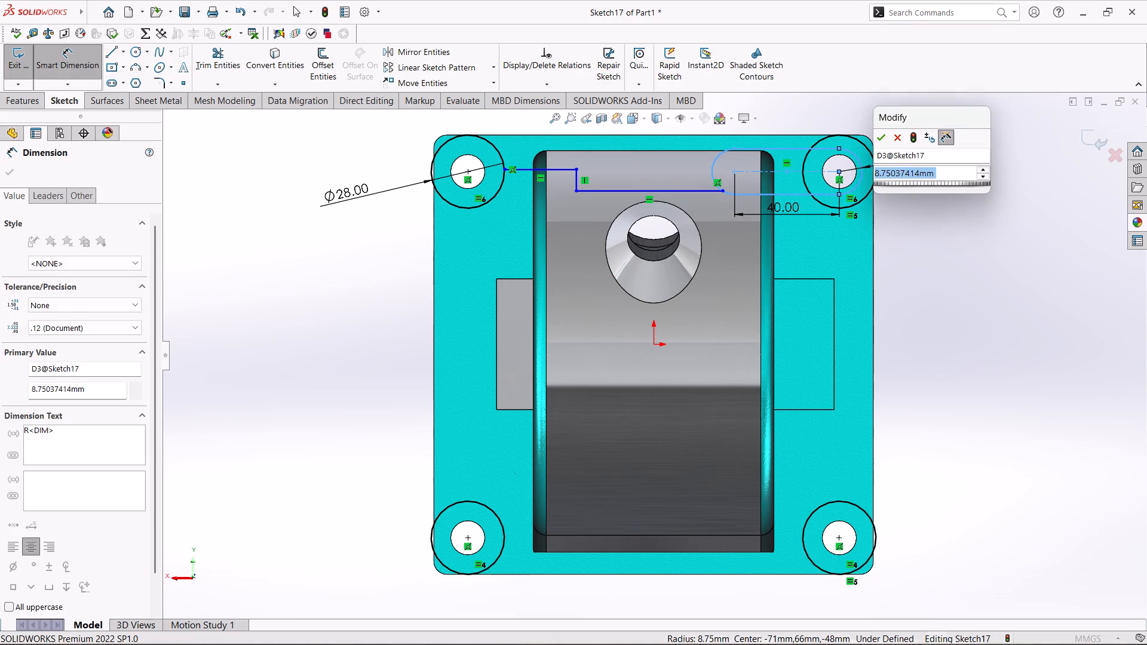
pyautogui.write('12')
pyautogui.press('Return')
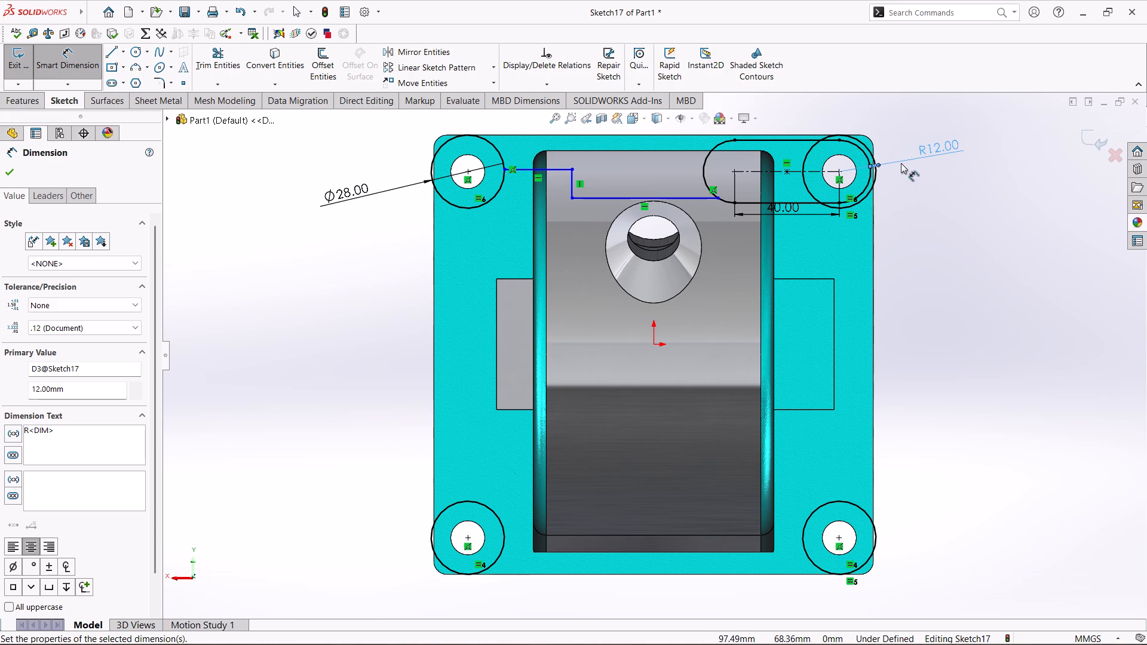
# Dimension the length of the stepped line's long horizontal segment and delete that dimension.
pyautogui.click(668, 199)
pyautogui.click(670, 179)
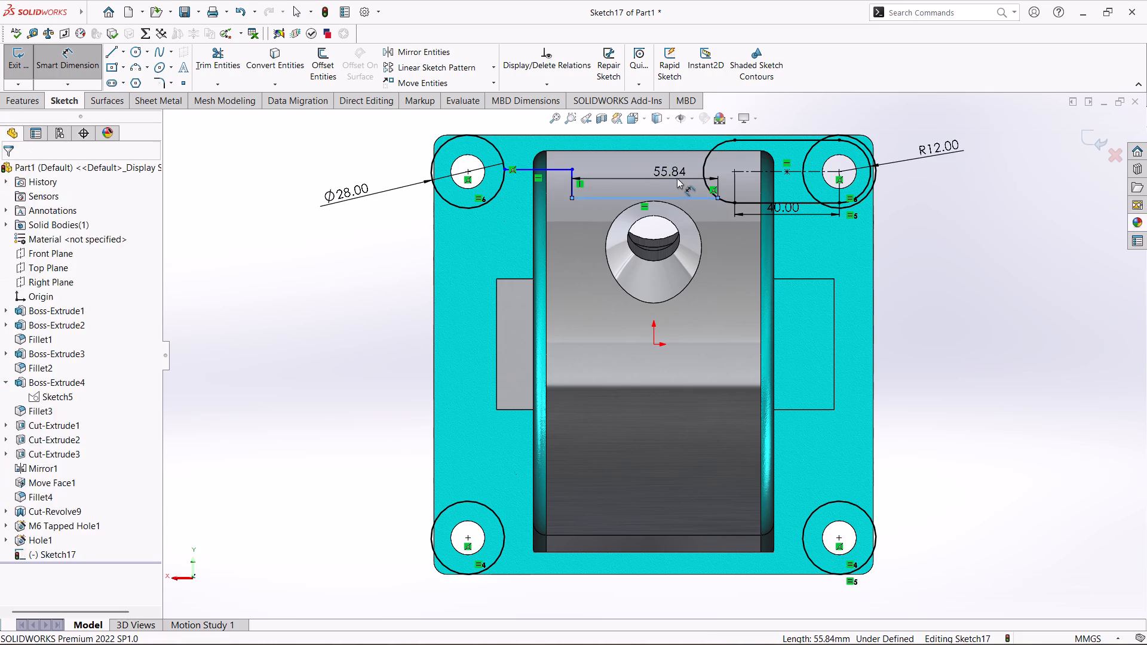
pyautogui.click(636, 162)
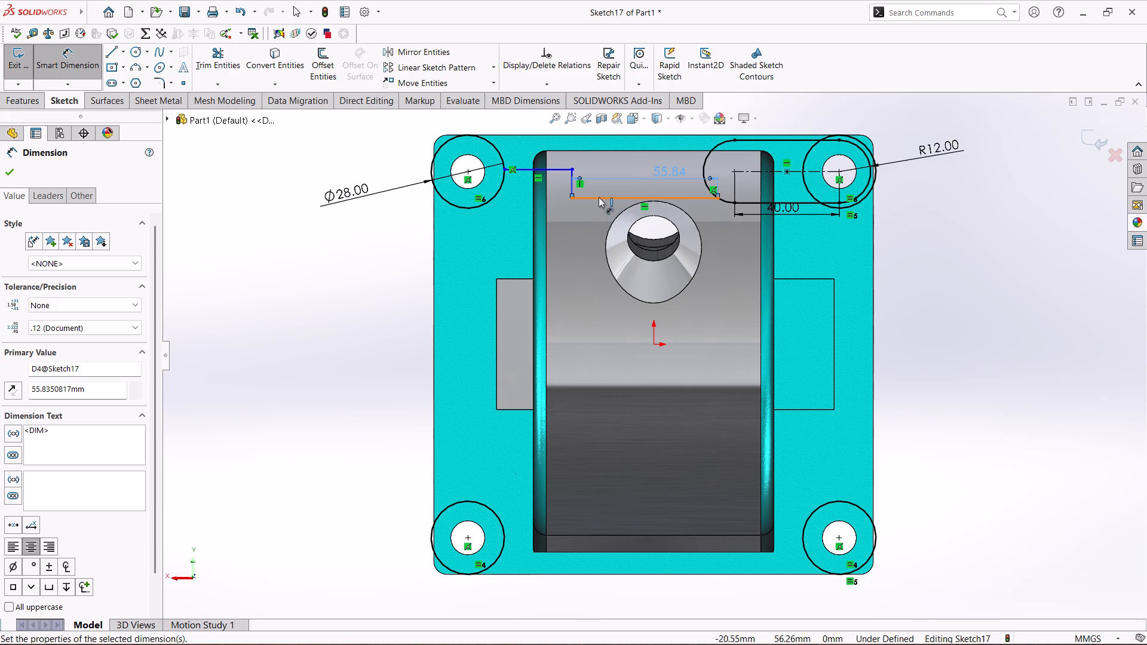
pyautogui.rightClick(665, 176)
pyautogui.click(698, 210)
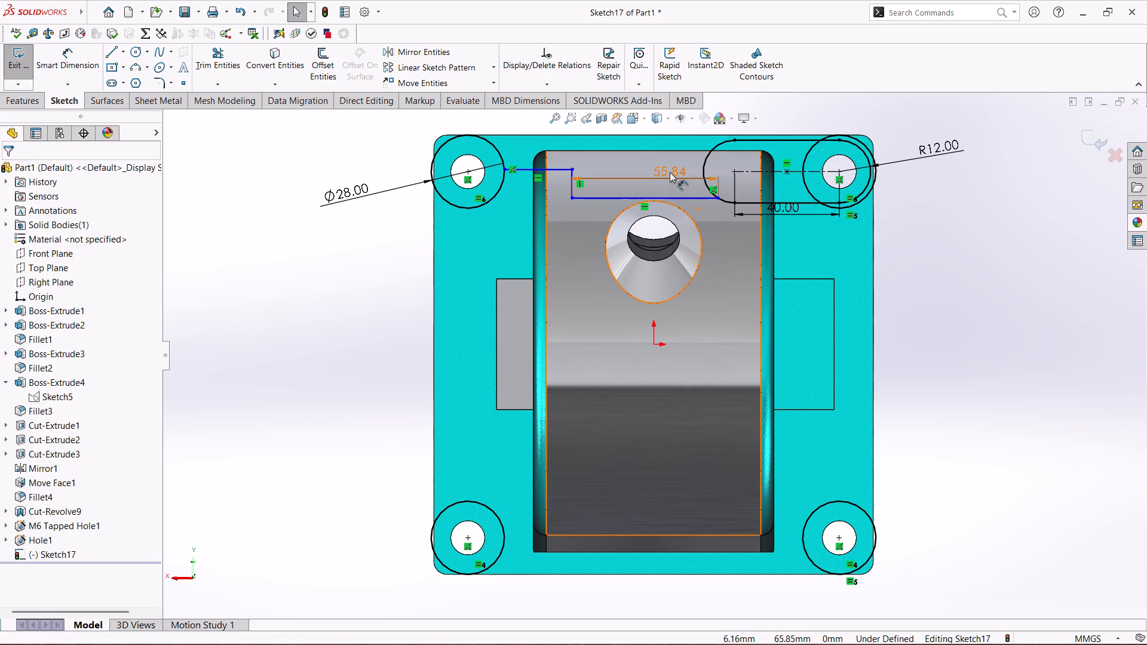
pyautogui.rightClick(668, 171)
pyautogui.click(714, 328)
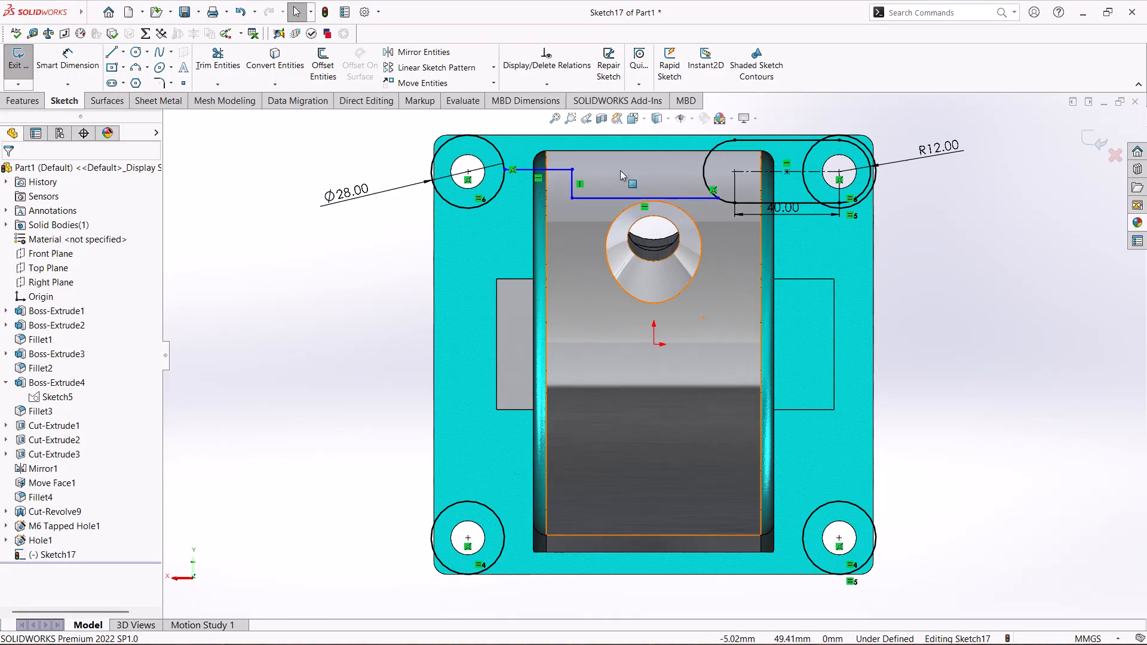
# Set the distance from the plate's top edge to the stepped line's long horizontal segment to 17 mm.
pyautogui.moveTo(341, 334); pyautogui.dragTo(358, 213, button='right')
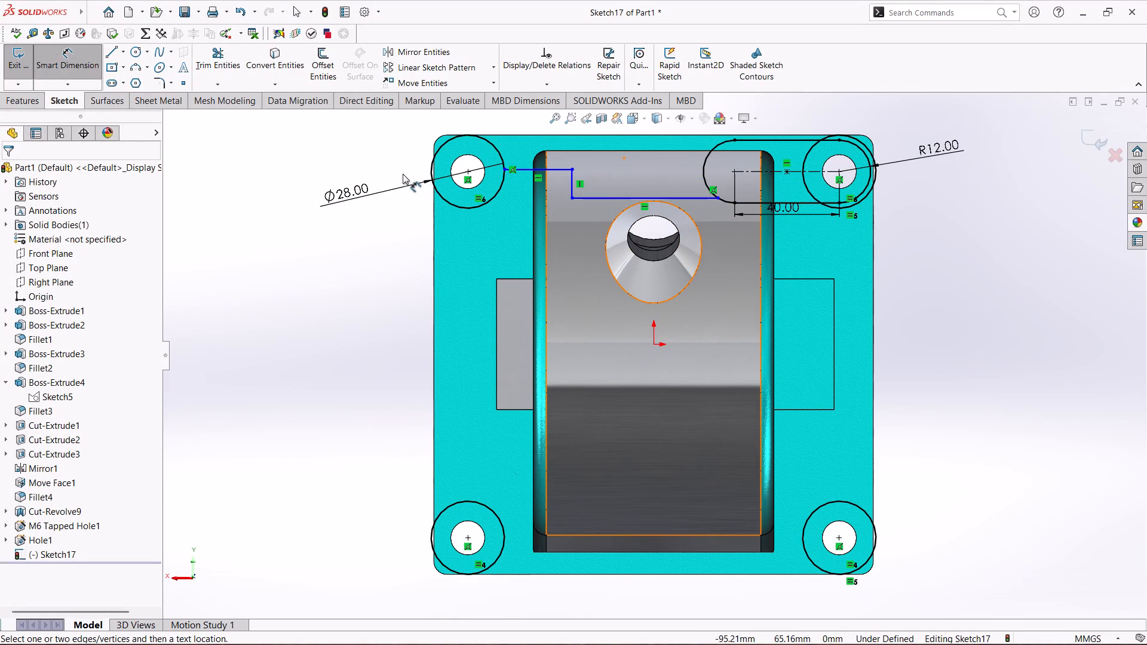
pyautogui.click(614, 196)
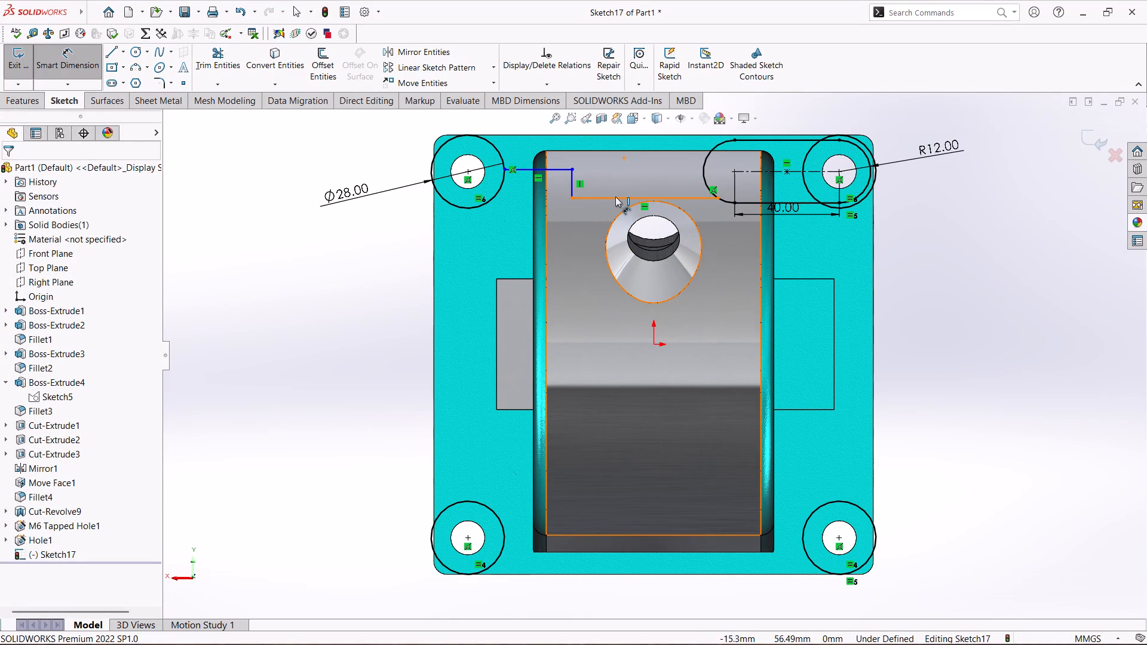
pyautogui.click(625, 136)
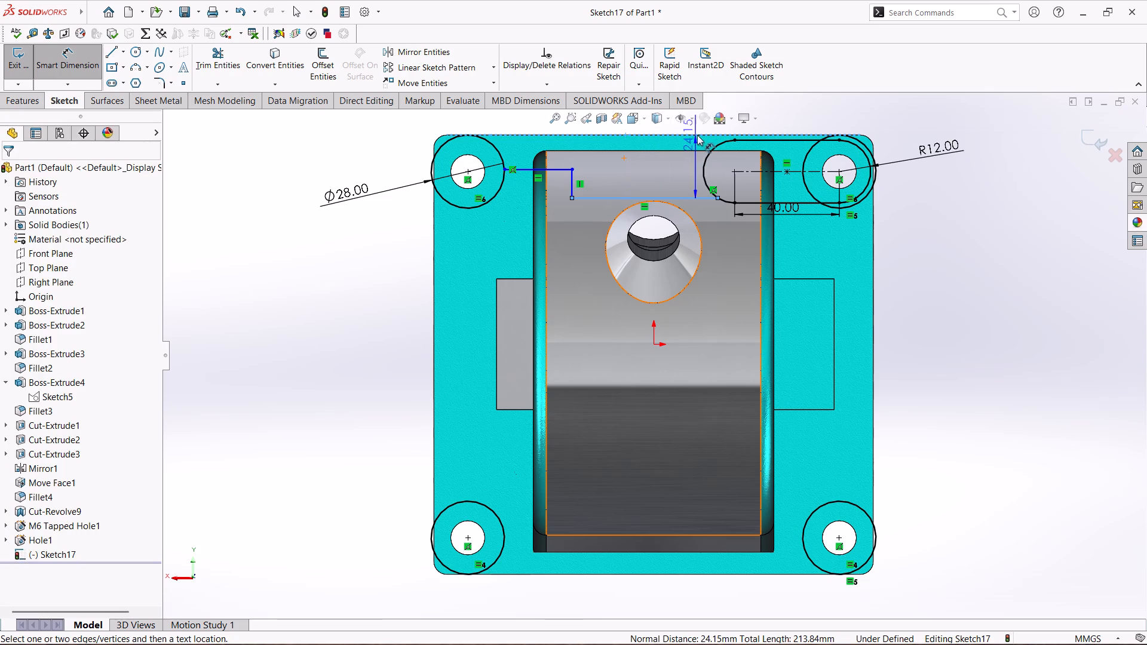
pyautogui.click(752, 152)
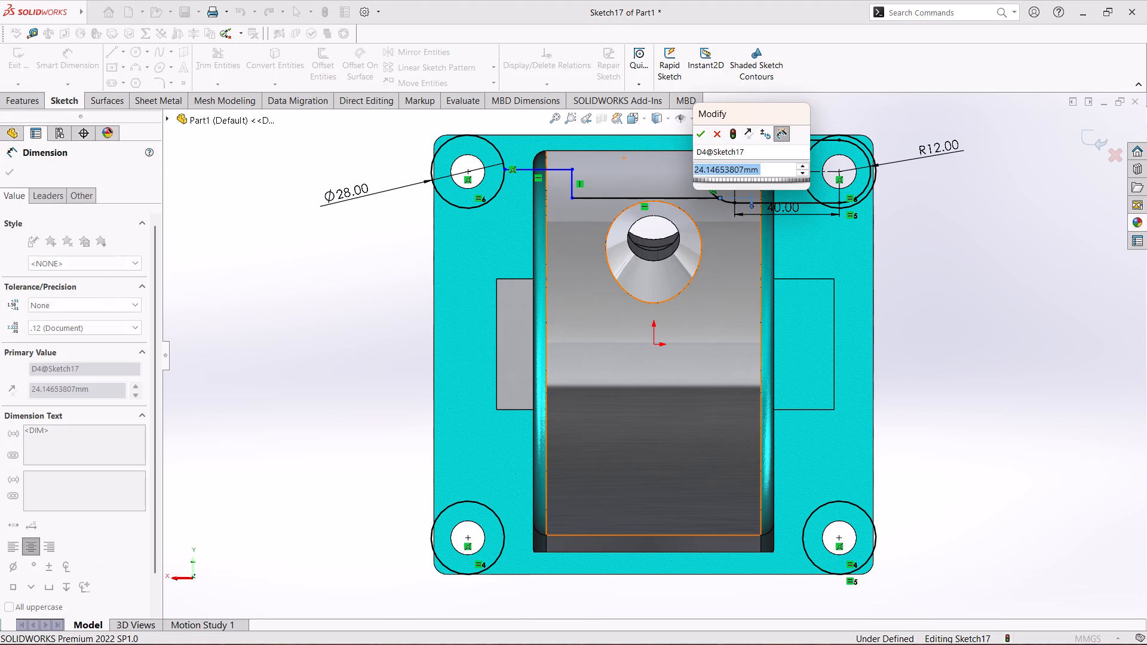
pyautogui.write('17')
pyautogui.press('Return')
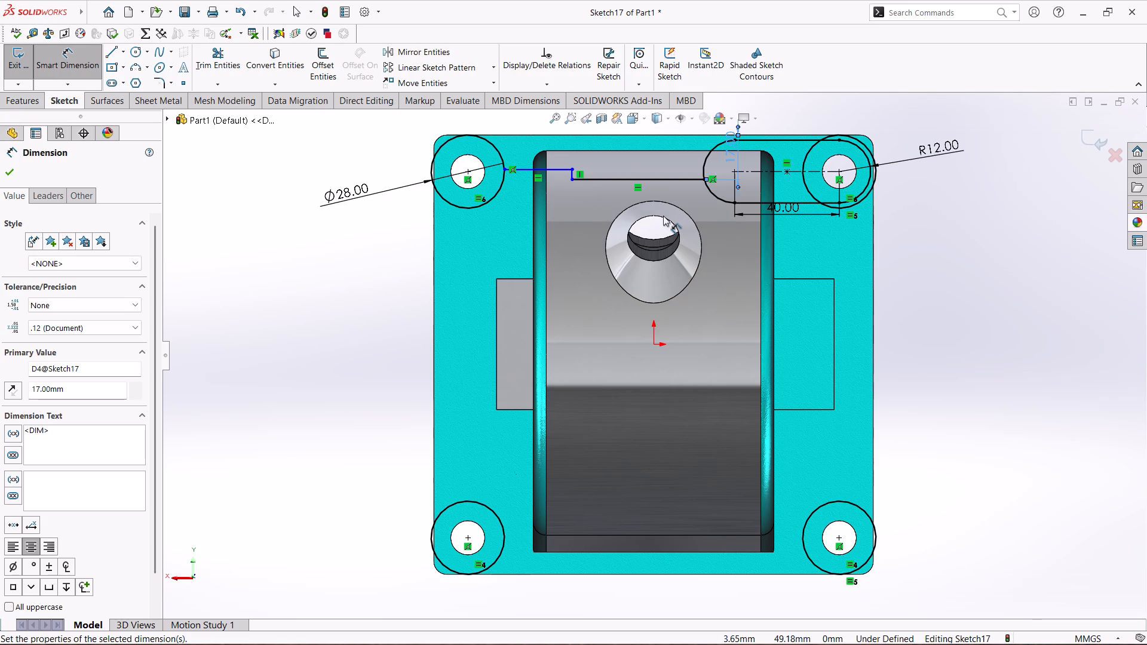
# Set the distance from the plate's top edge to the stepped line's short horizontal segment to 12 mm.
pyautogui.click(525, 168)
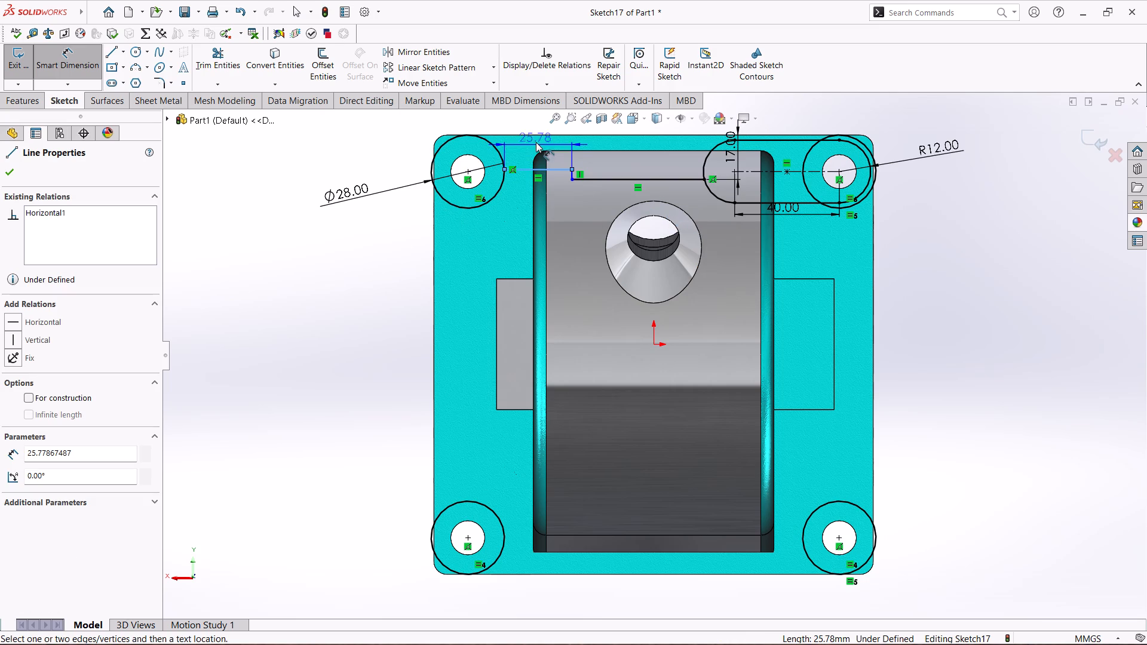
pyautogui.click(536, 136)
pyautogui.click(526, 133)
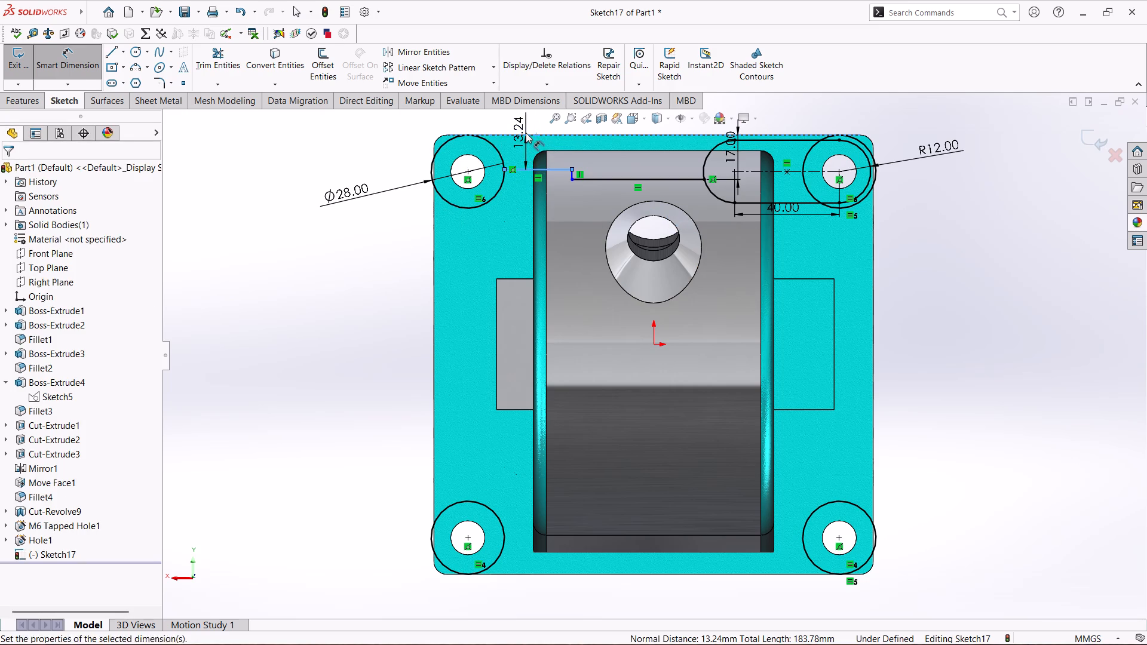
pyautogui.write('12')
pyautogui.press('Return')
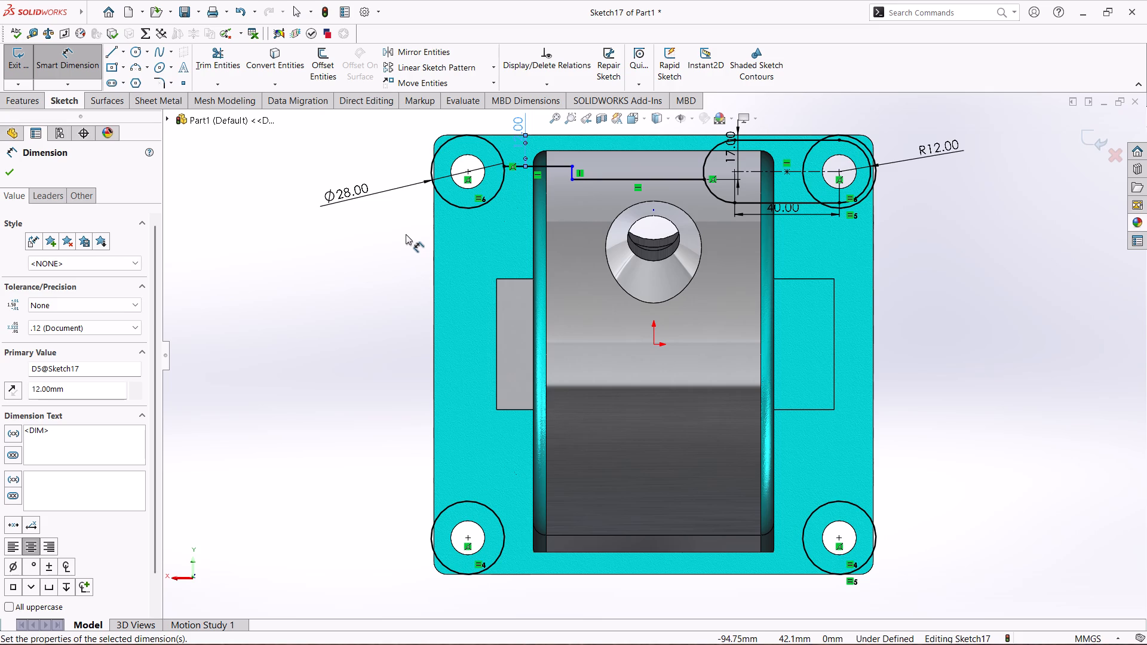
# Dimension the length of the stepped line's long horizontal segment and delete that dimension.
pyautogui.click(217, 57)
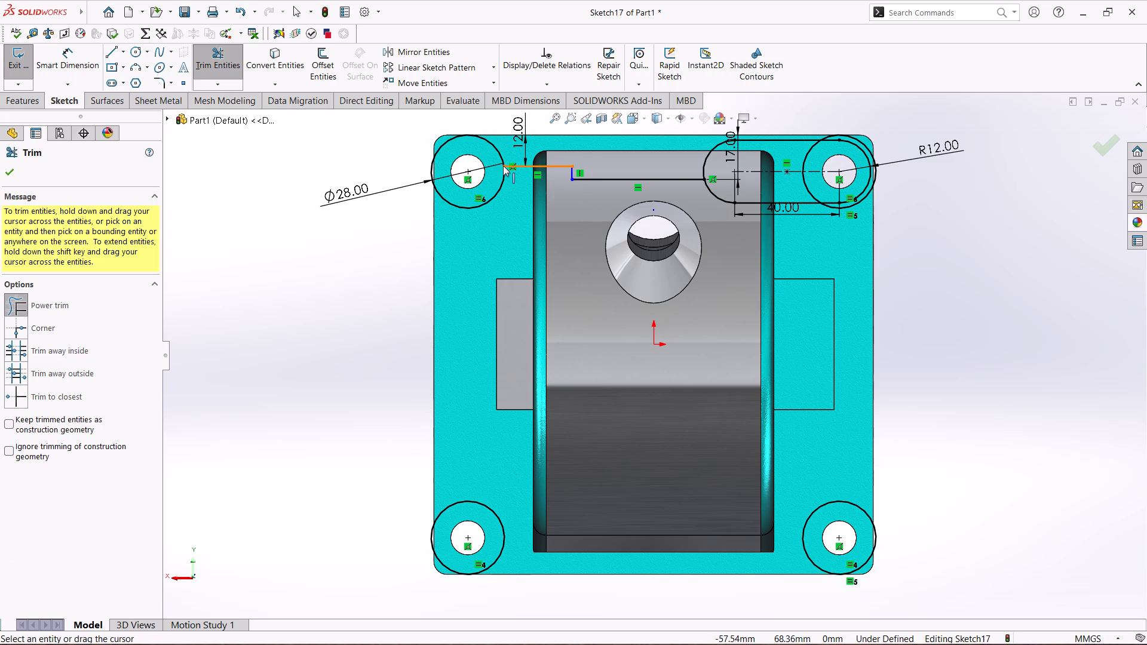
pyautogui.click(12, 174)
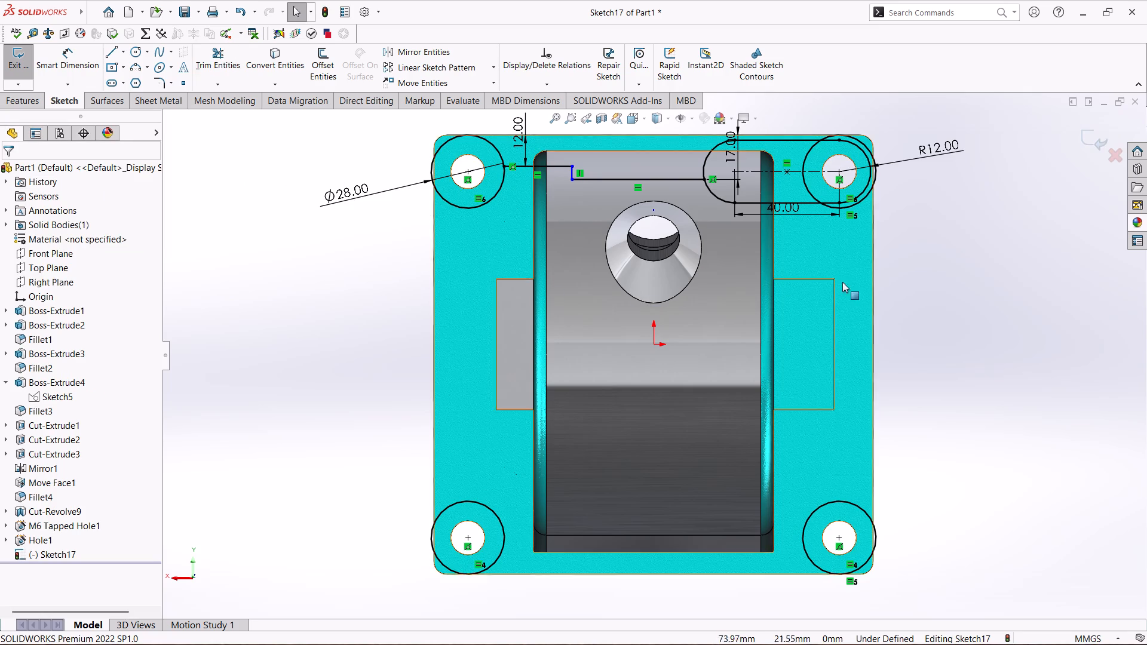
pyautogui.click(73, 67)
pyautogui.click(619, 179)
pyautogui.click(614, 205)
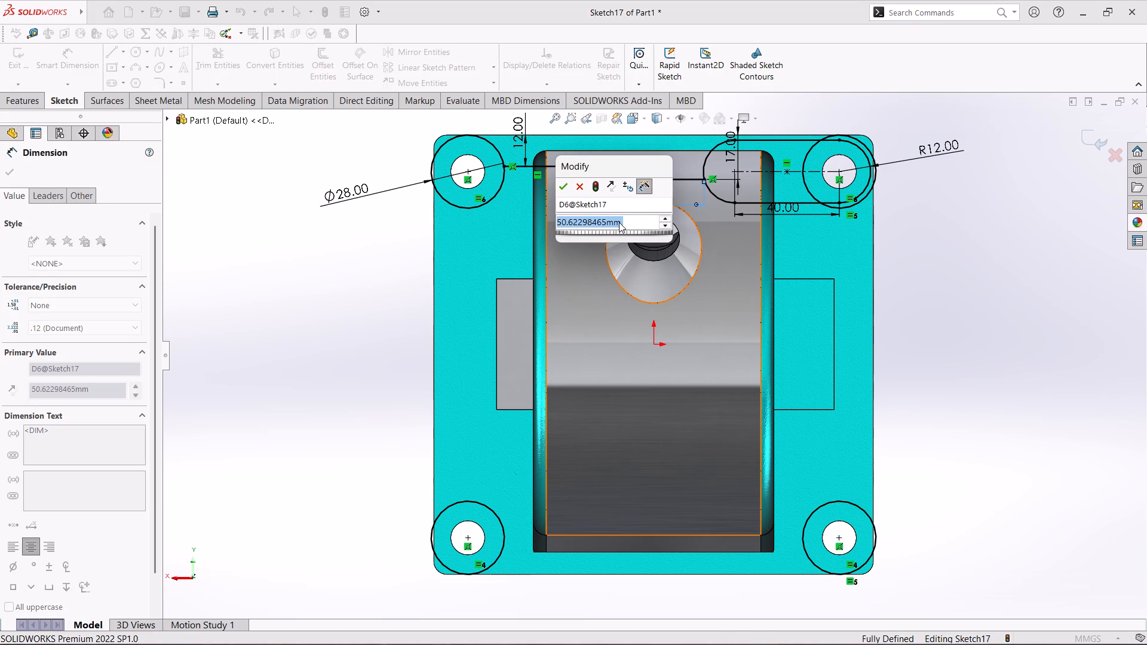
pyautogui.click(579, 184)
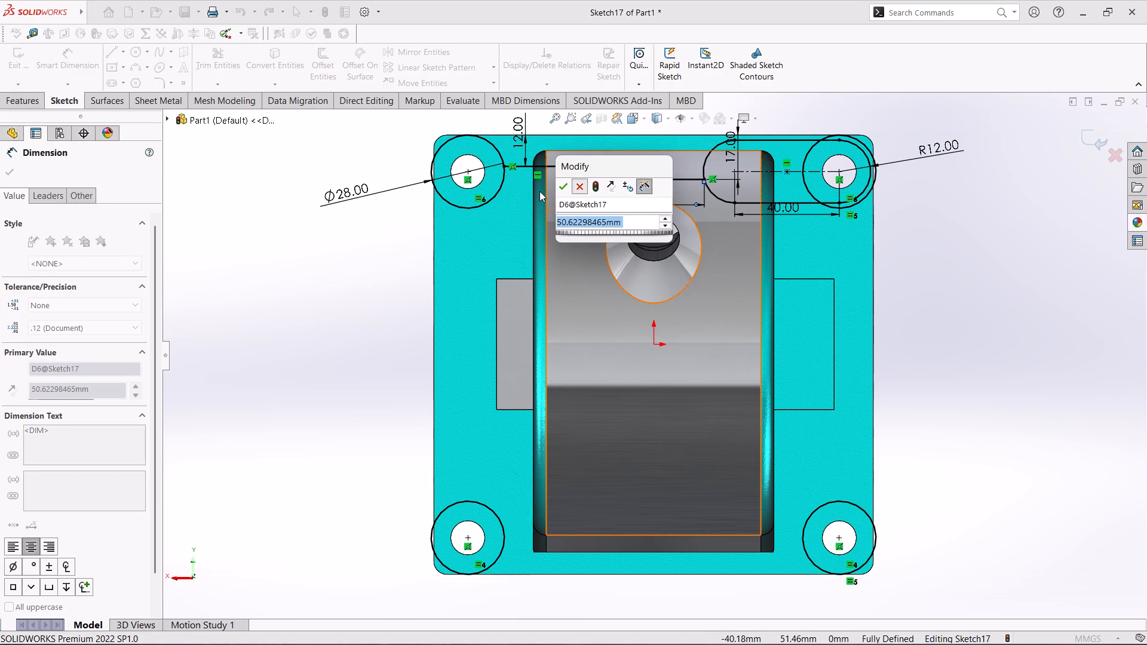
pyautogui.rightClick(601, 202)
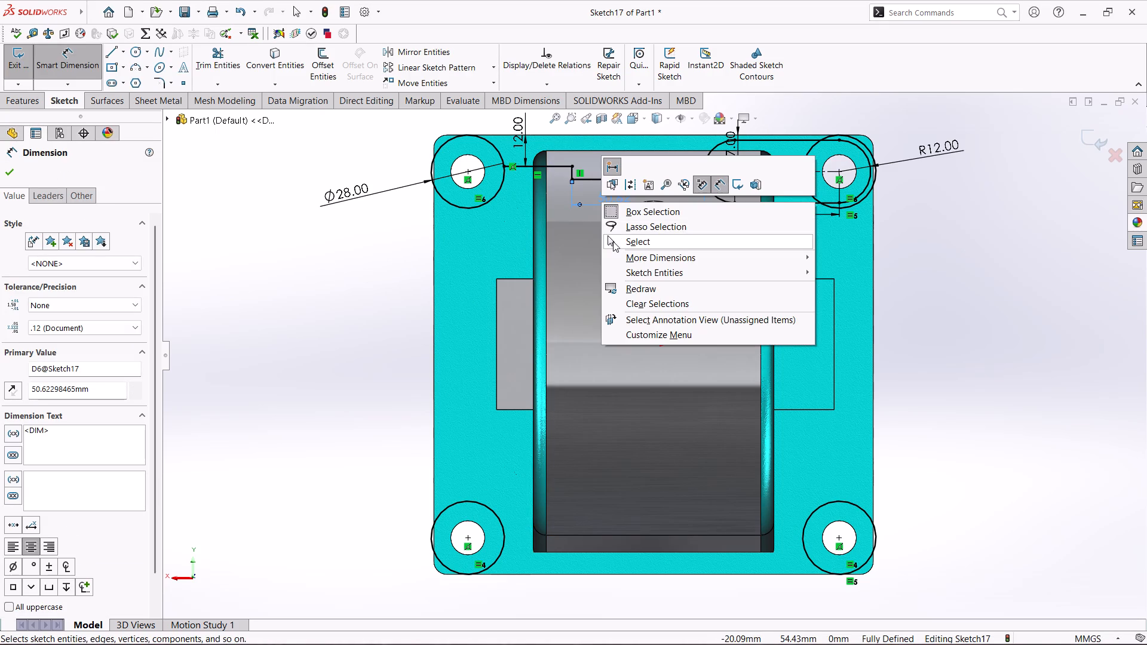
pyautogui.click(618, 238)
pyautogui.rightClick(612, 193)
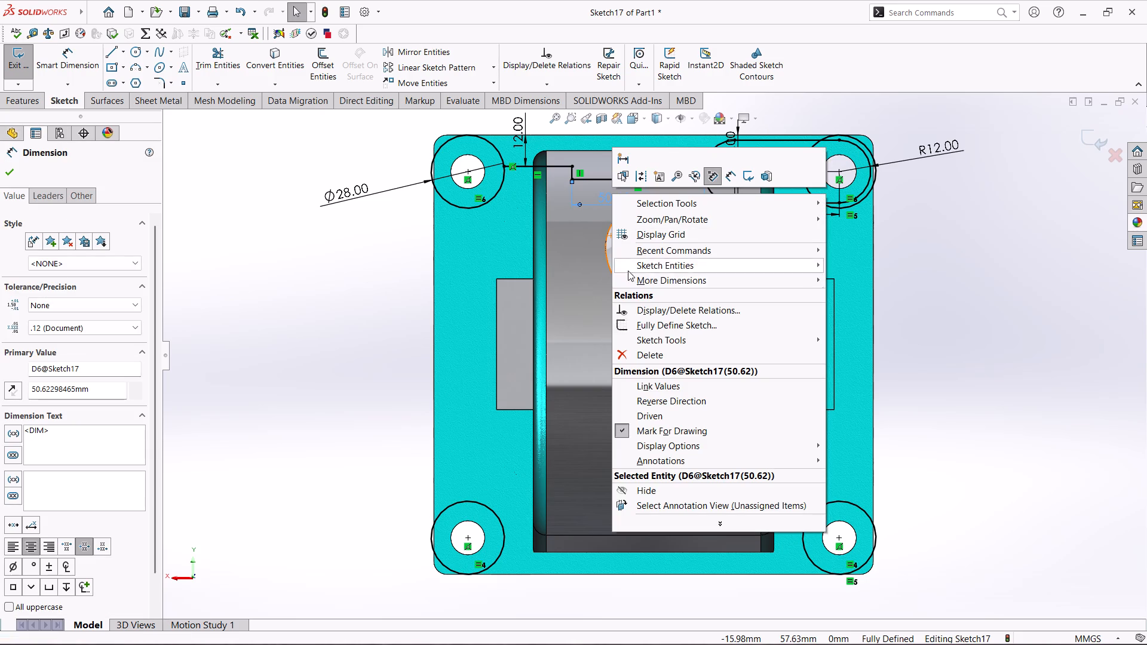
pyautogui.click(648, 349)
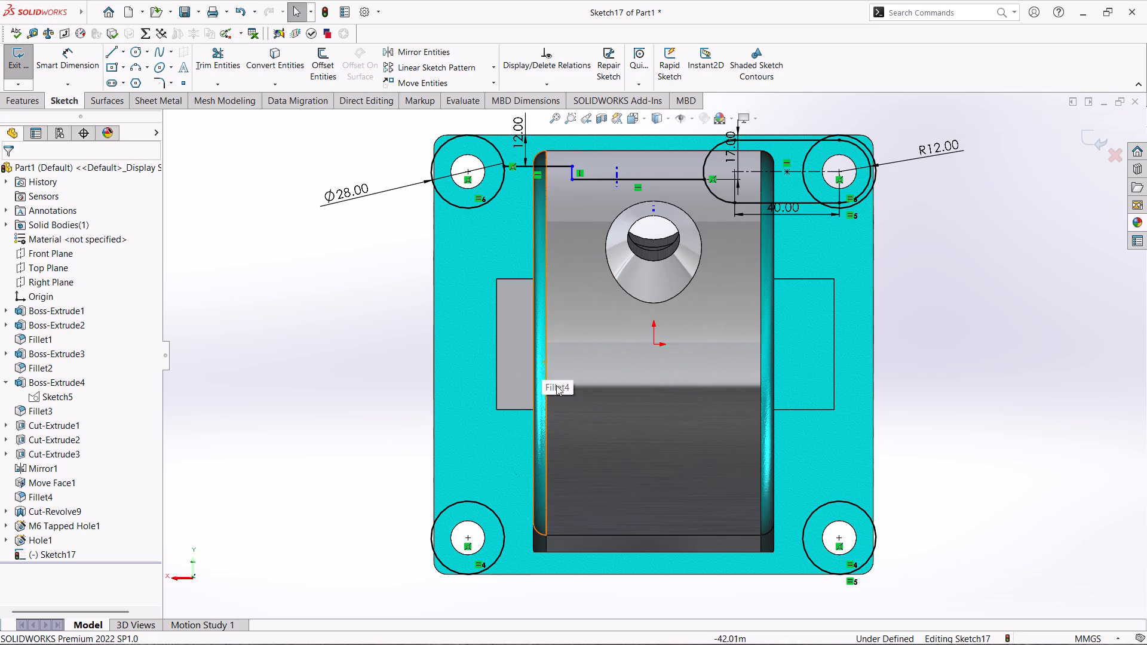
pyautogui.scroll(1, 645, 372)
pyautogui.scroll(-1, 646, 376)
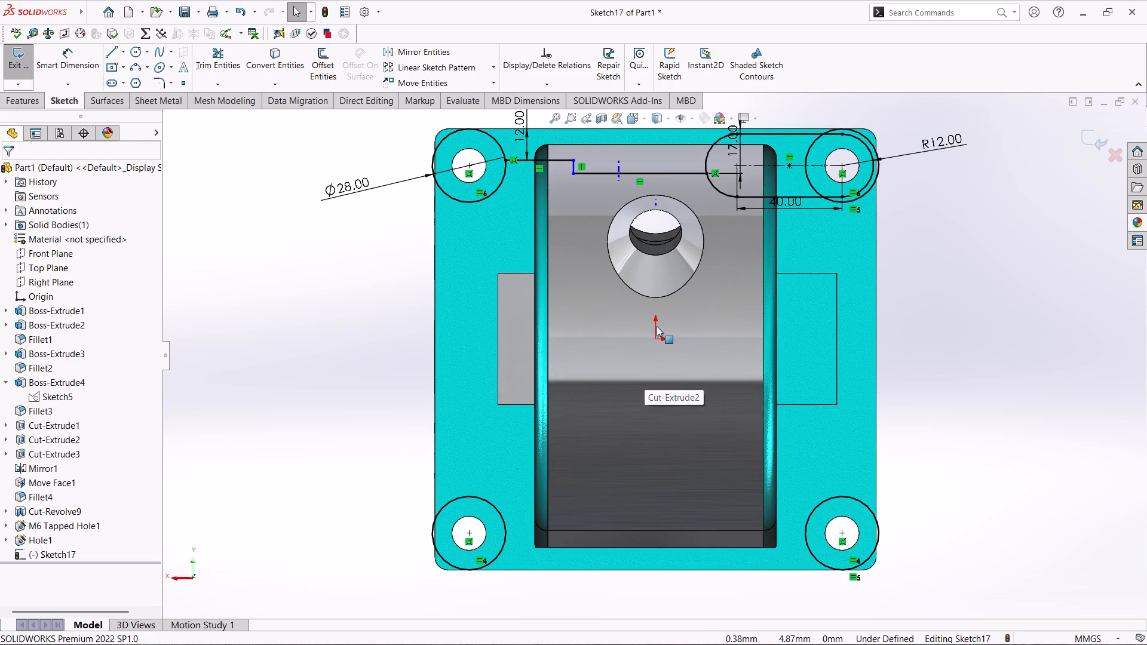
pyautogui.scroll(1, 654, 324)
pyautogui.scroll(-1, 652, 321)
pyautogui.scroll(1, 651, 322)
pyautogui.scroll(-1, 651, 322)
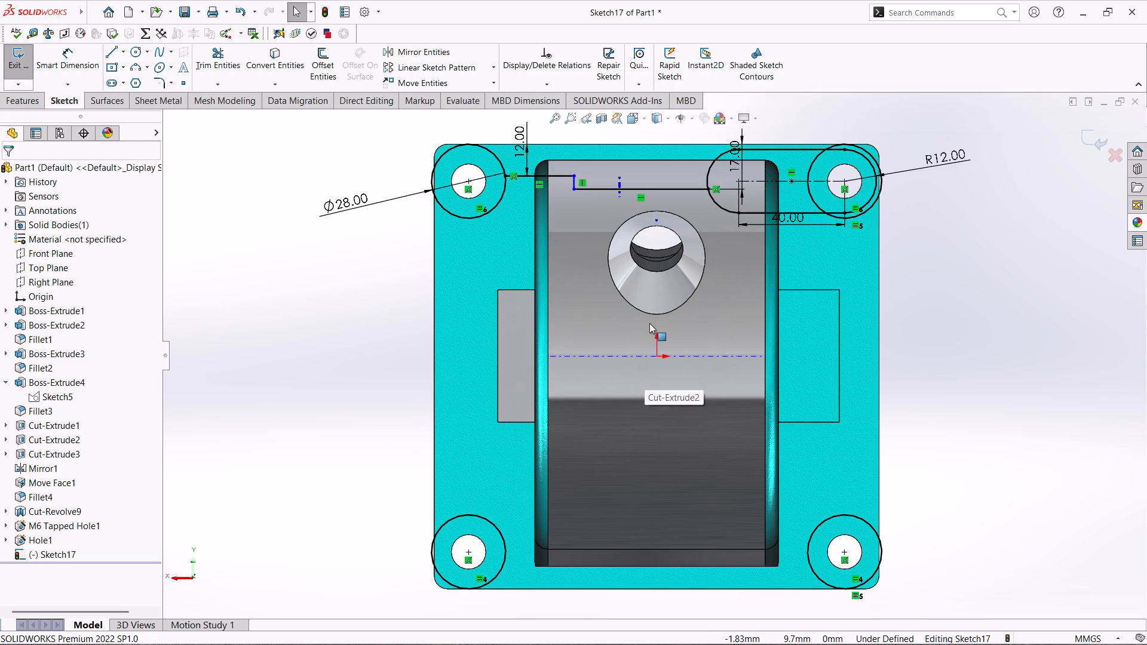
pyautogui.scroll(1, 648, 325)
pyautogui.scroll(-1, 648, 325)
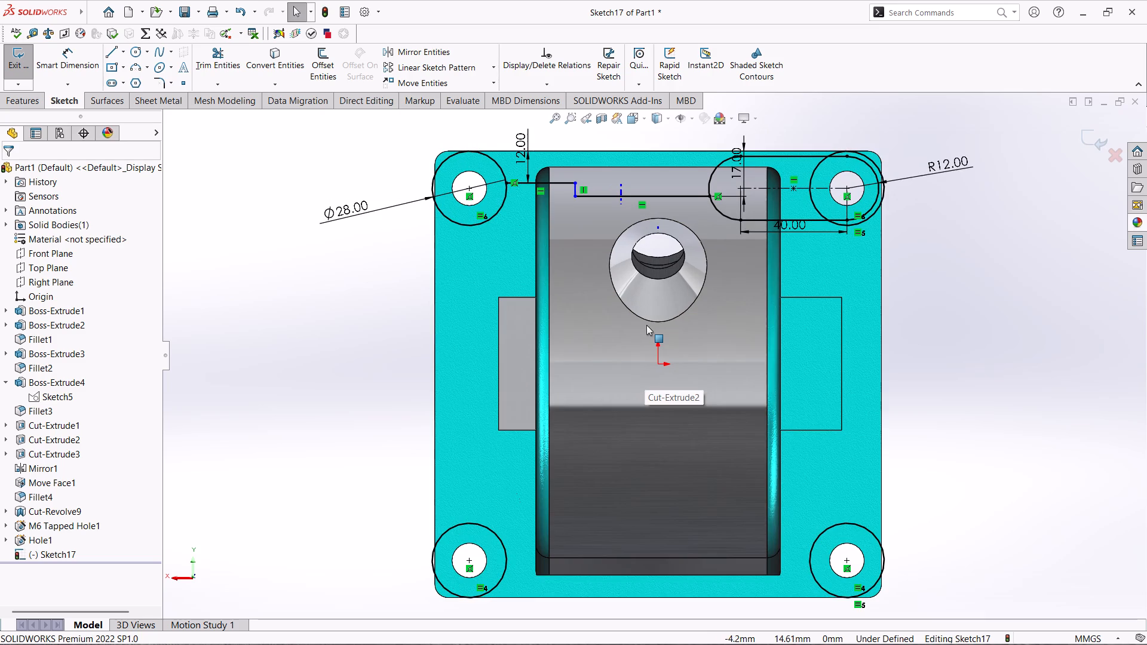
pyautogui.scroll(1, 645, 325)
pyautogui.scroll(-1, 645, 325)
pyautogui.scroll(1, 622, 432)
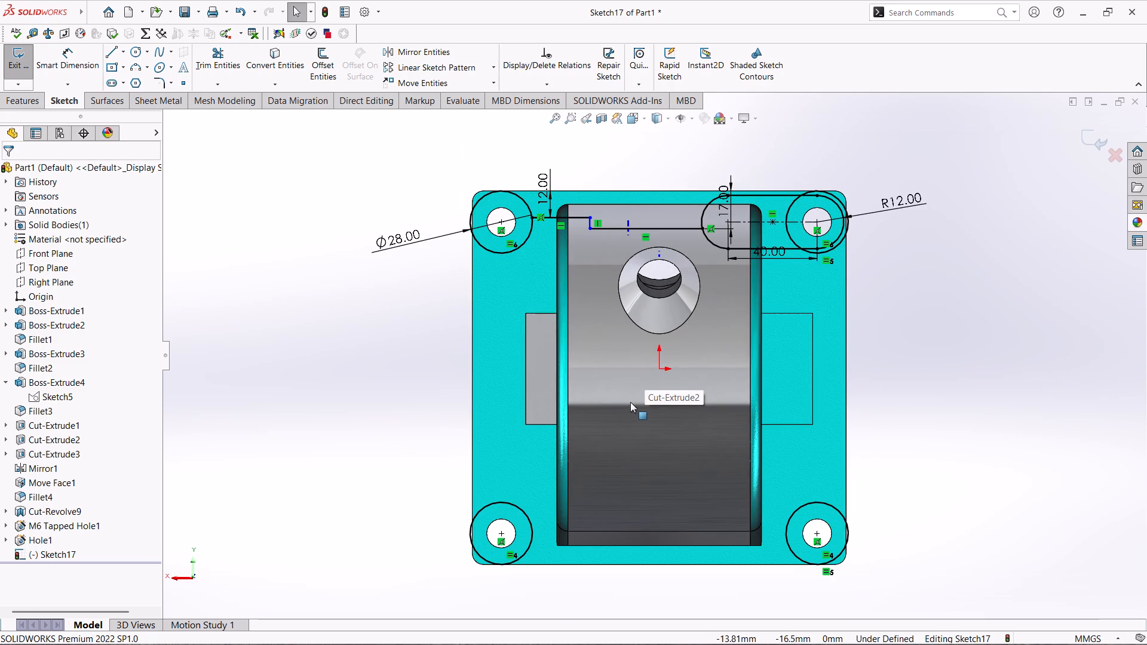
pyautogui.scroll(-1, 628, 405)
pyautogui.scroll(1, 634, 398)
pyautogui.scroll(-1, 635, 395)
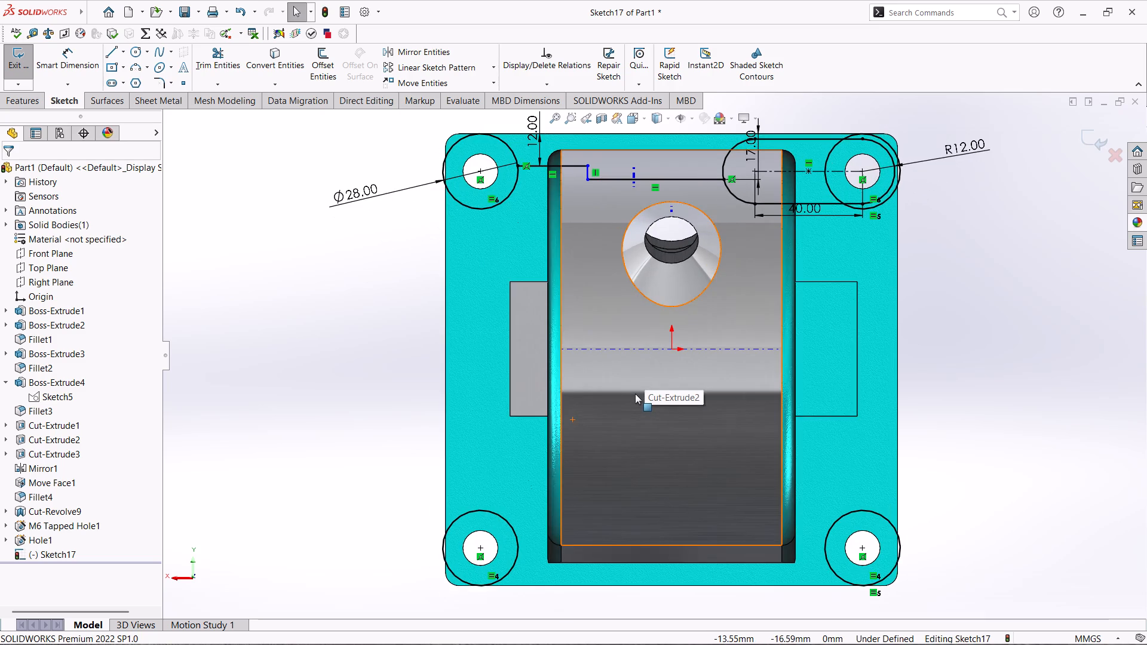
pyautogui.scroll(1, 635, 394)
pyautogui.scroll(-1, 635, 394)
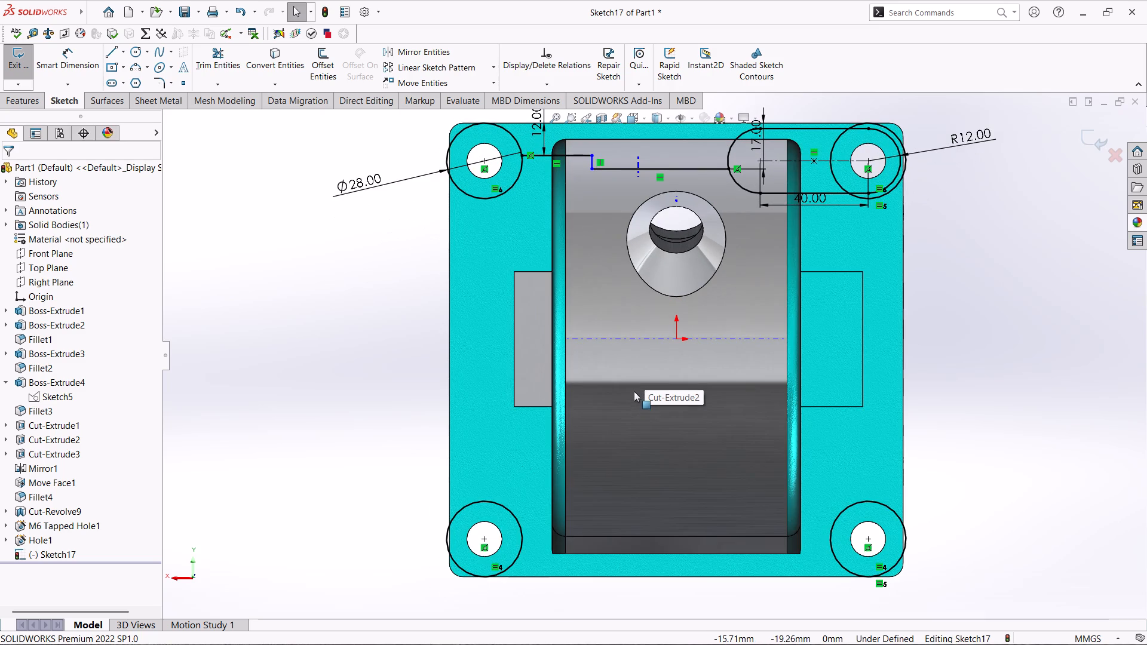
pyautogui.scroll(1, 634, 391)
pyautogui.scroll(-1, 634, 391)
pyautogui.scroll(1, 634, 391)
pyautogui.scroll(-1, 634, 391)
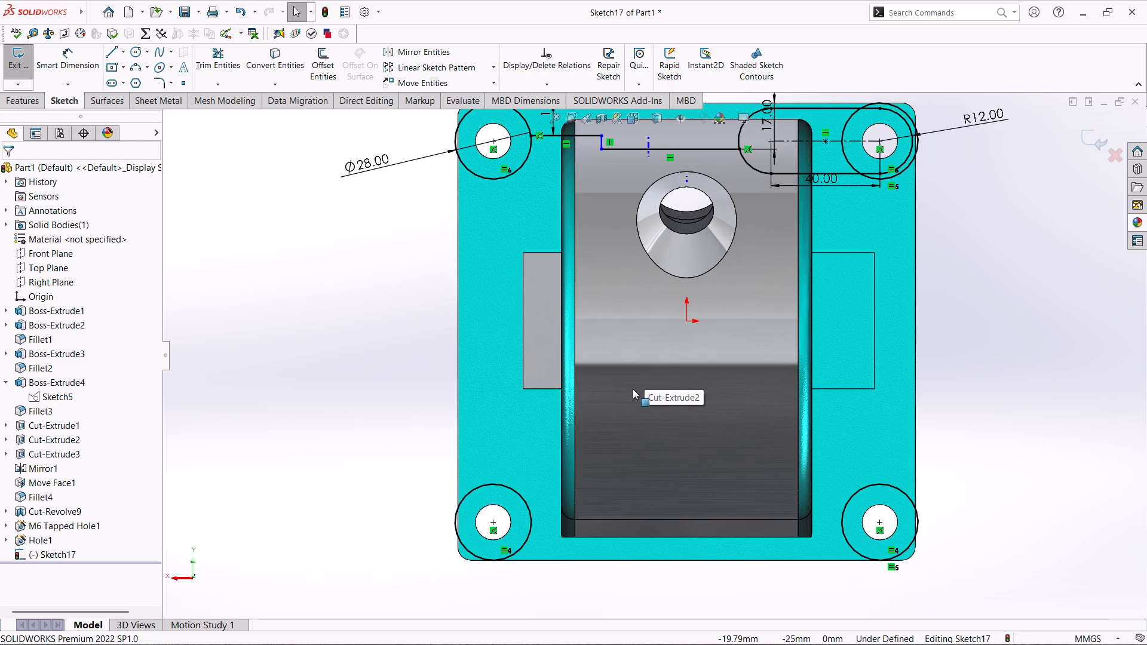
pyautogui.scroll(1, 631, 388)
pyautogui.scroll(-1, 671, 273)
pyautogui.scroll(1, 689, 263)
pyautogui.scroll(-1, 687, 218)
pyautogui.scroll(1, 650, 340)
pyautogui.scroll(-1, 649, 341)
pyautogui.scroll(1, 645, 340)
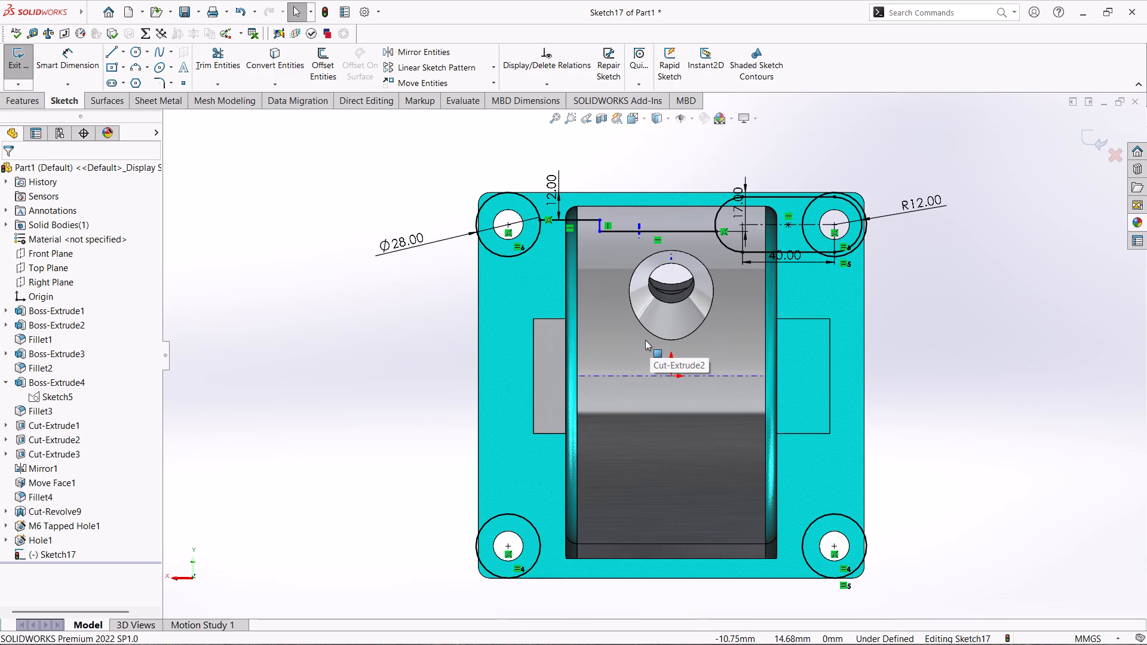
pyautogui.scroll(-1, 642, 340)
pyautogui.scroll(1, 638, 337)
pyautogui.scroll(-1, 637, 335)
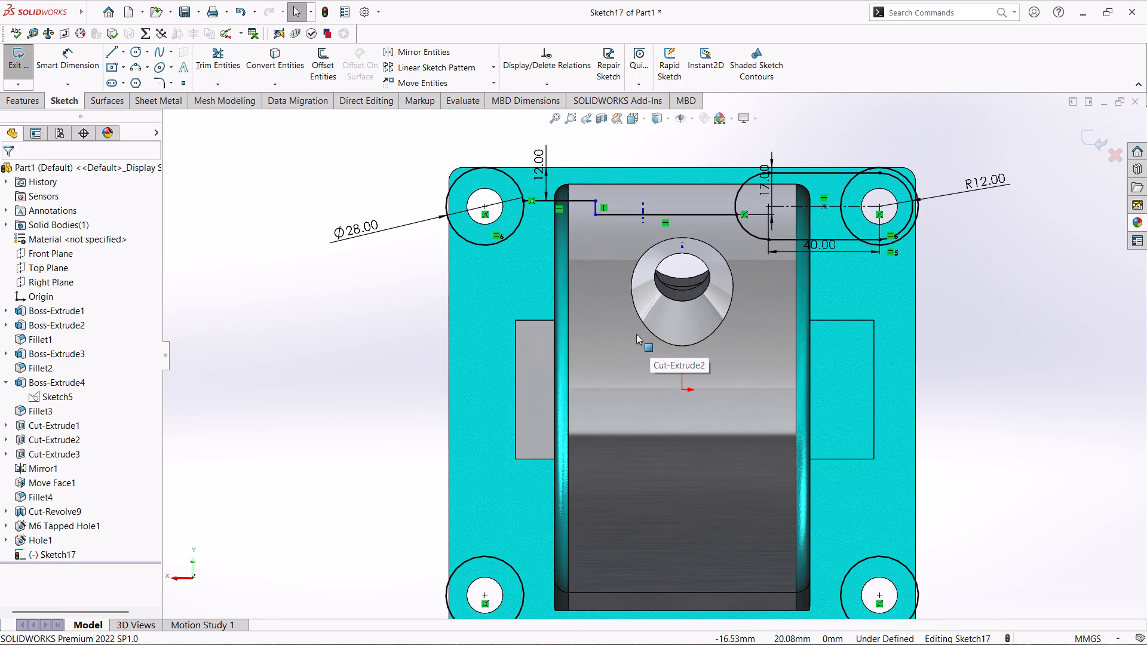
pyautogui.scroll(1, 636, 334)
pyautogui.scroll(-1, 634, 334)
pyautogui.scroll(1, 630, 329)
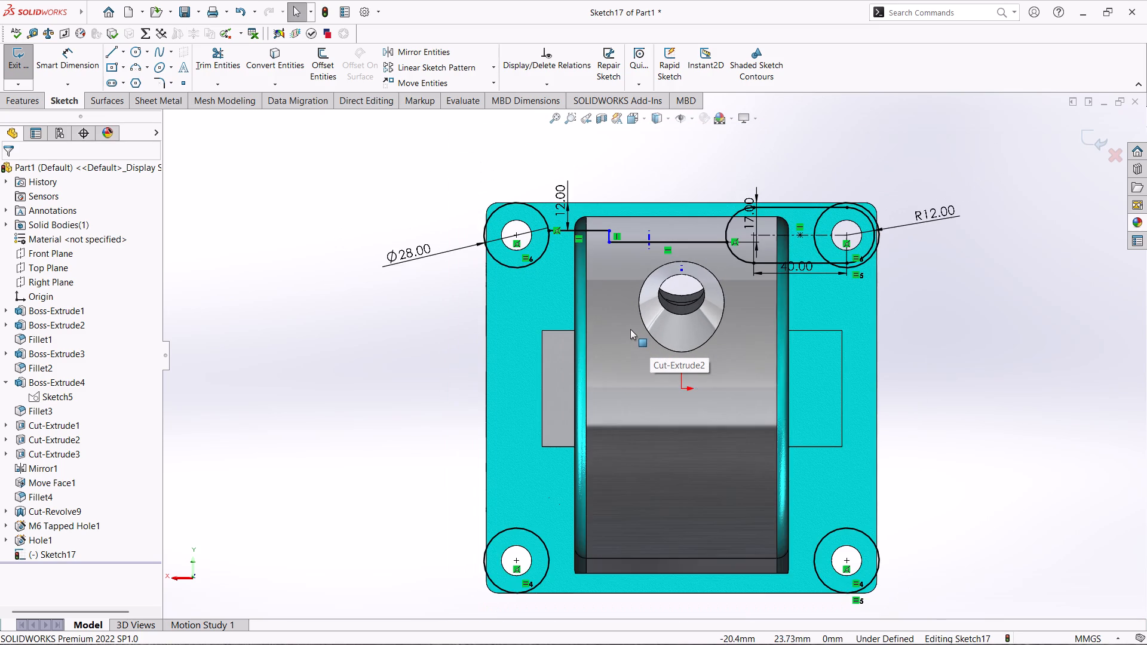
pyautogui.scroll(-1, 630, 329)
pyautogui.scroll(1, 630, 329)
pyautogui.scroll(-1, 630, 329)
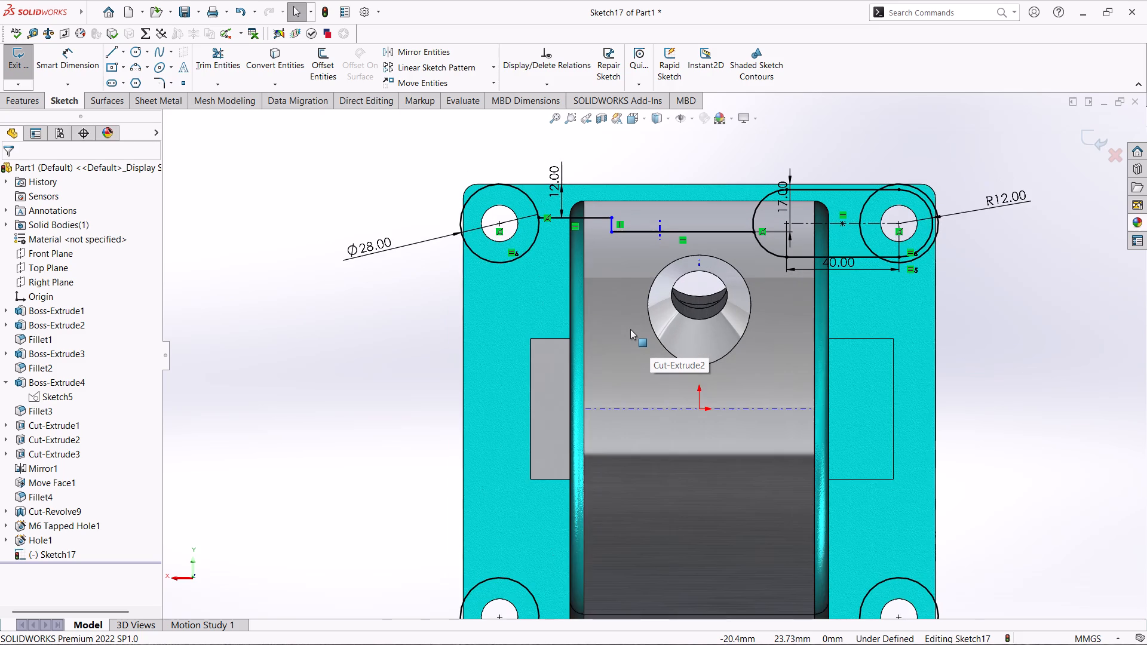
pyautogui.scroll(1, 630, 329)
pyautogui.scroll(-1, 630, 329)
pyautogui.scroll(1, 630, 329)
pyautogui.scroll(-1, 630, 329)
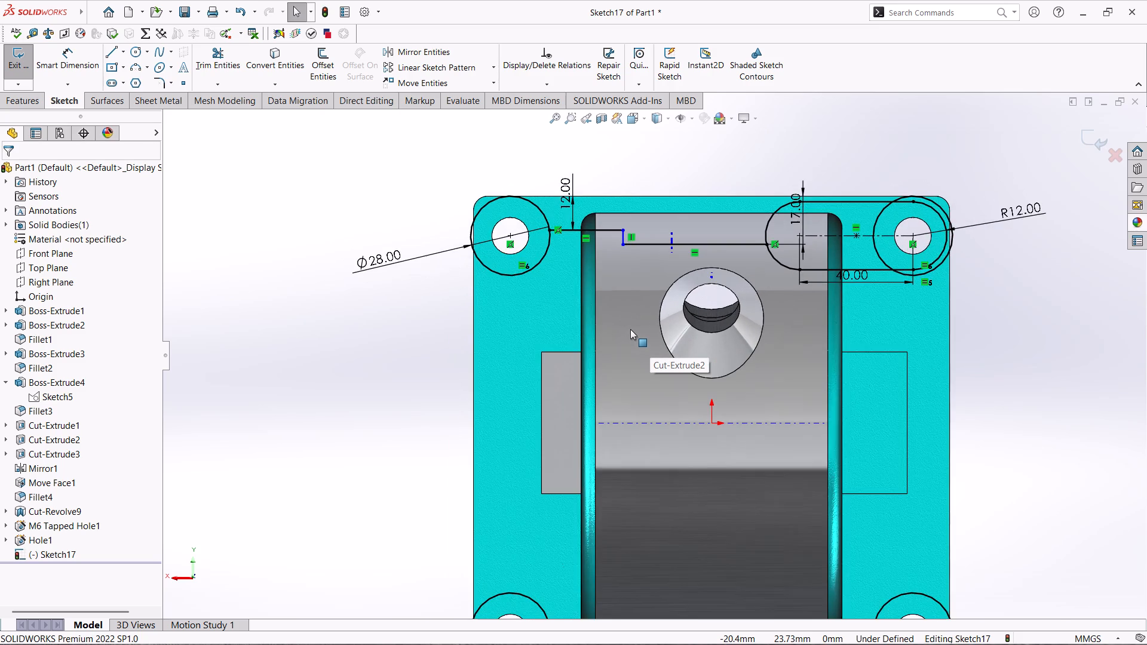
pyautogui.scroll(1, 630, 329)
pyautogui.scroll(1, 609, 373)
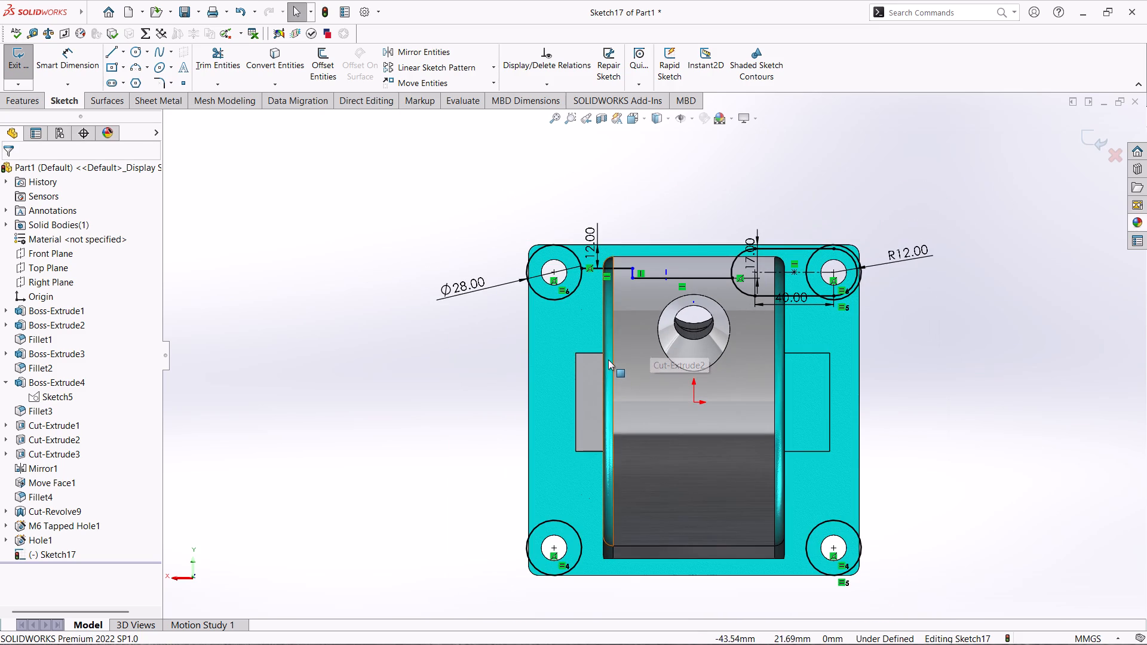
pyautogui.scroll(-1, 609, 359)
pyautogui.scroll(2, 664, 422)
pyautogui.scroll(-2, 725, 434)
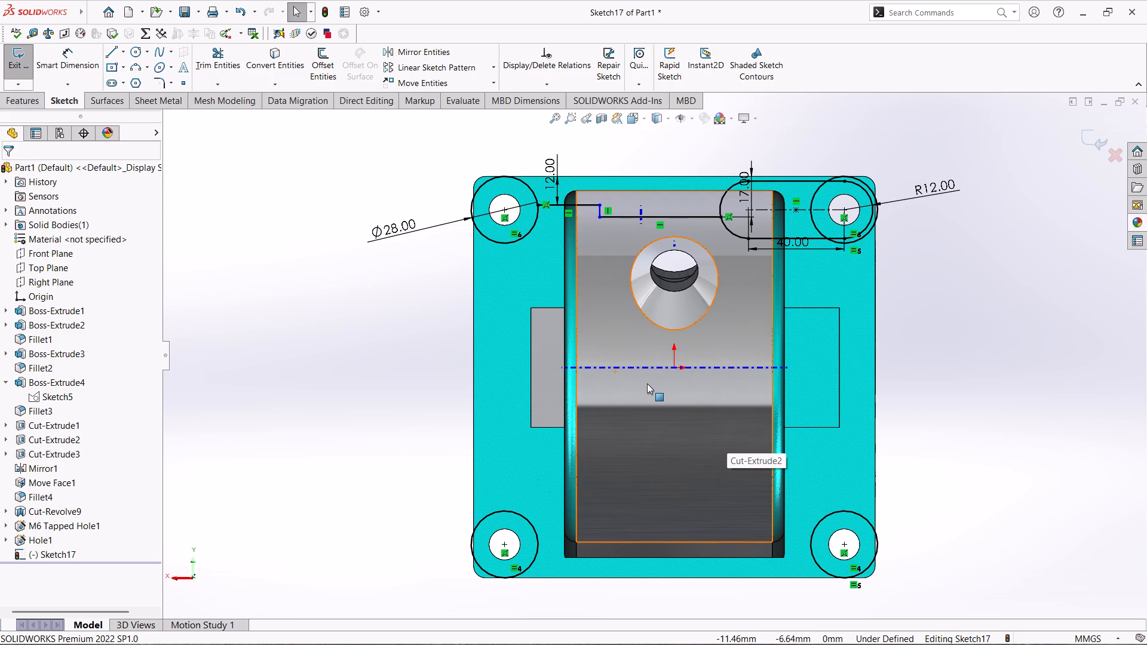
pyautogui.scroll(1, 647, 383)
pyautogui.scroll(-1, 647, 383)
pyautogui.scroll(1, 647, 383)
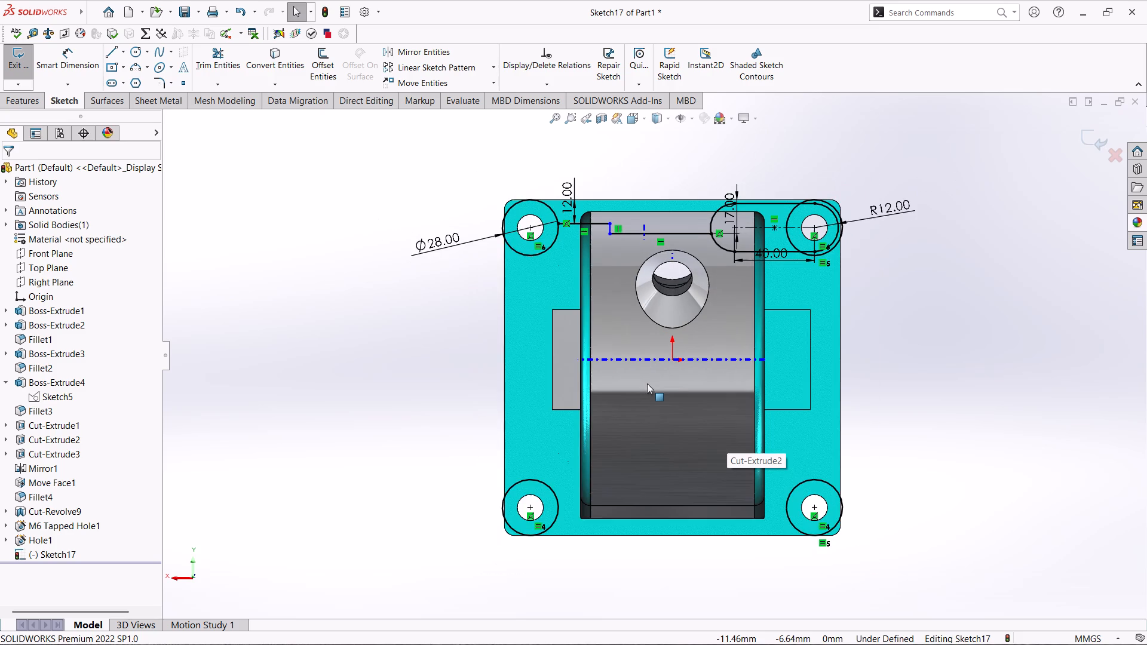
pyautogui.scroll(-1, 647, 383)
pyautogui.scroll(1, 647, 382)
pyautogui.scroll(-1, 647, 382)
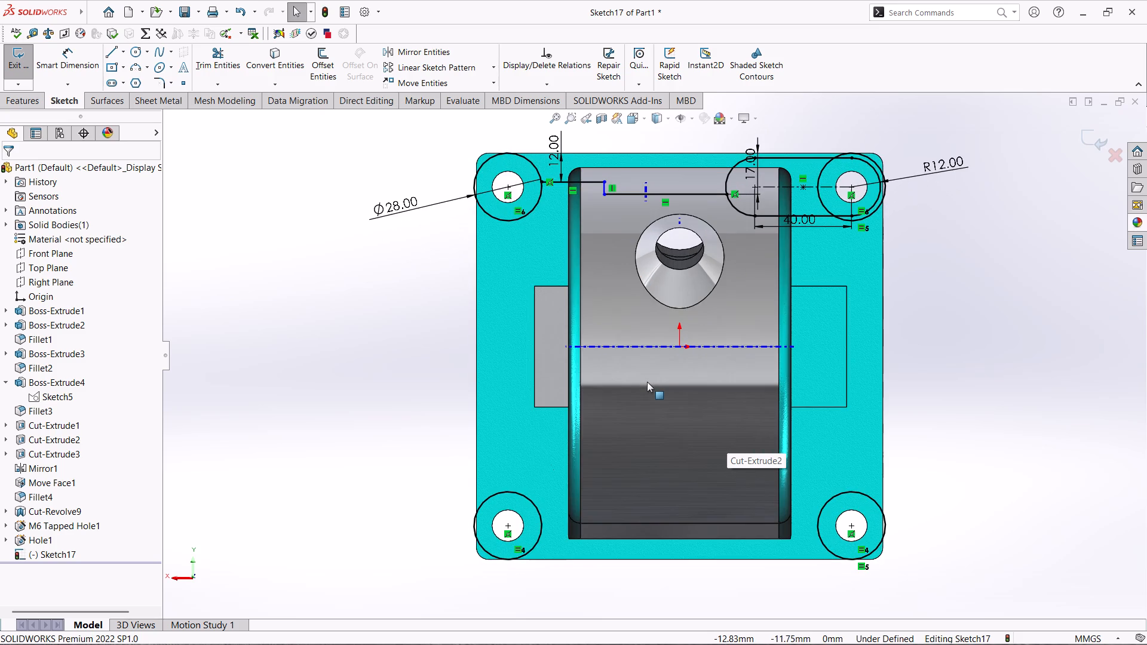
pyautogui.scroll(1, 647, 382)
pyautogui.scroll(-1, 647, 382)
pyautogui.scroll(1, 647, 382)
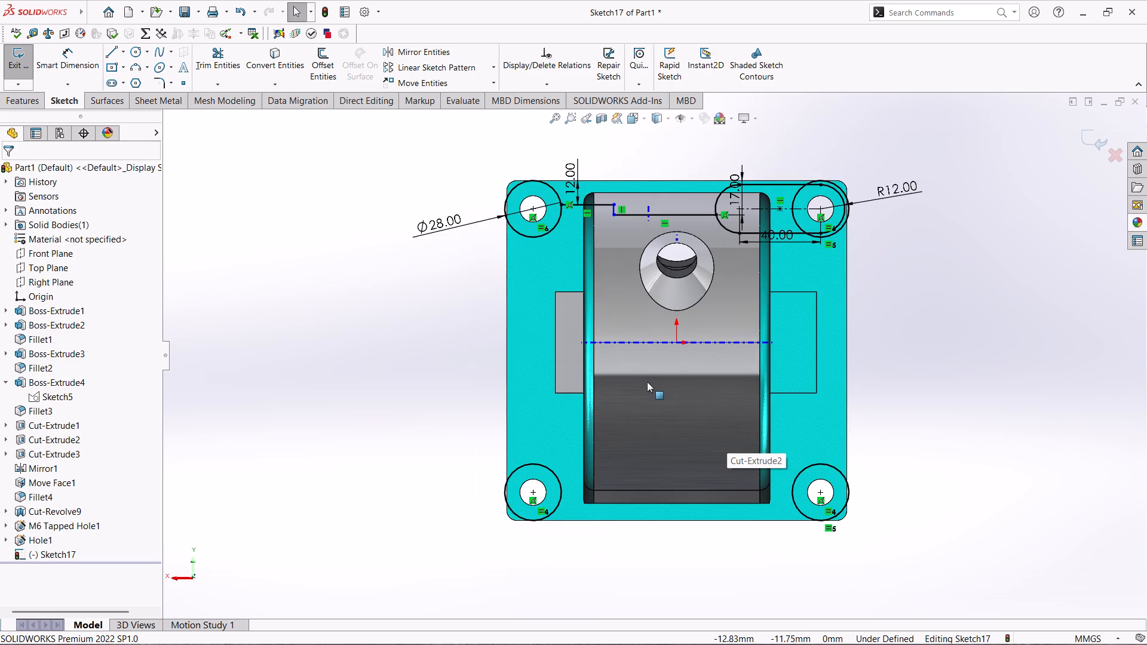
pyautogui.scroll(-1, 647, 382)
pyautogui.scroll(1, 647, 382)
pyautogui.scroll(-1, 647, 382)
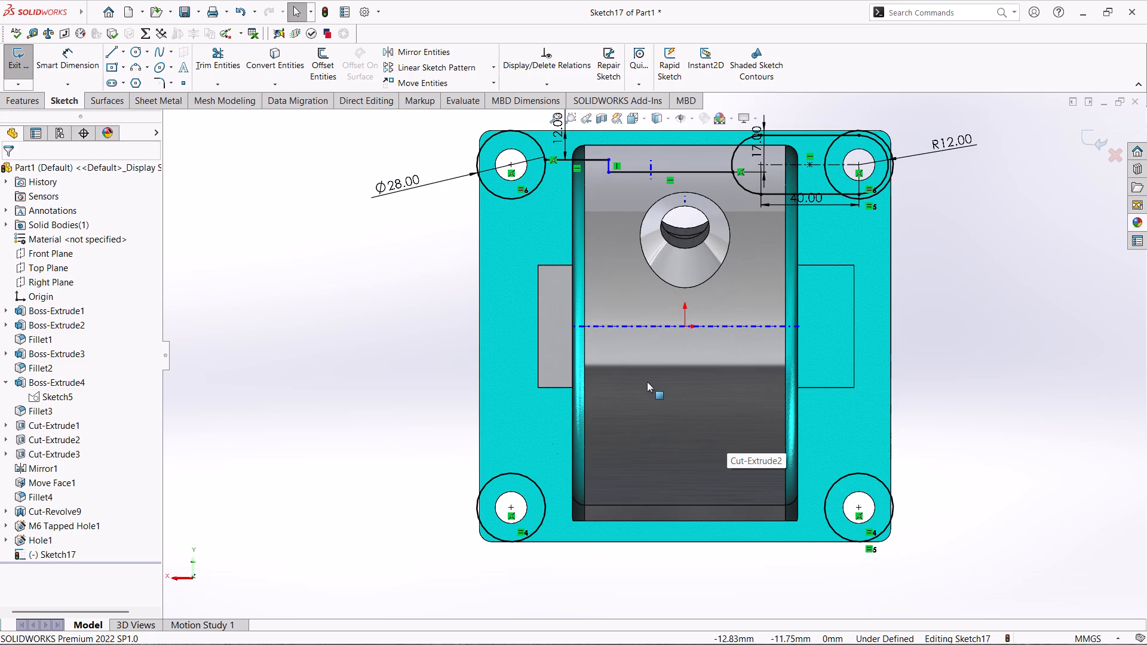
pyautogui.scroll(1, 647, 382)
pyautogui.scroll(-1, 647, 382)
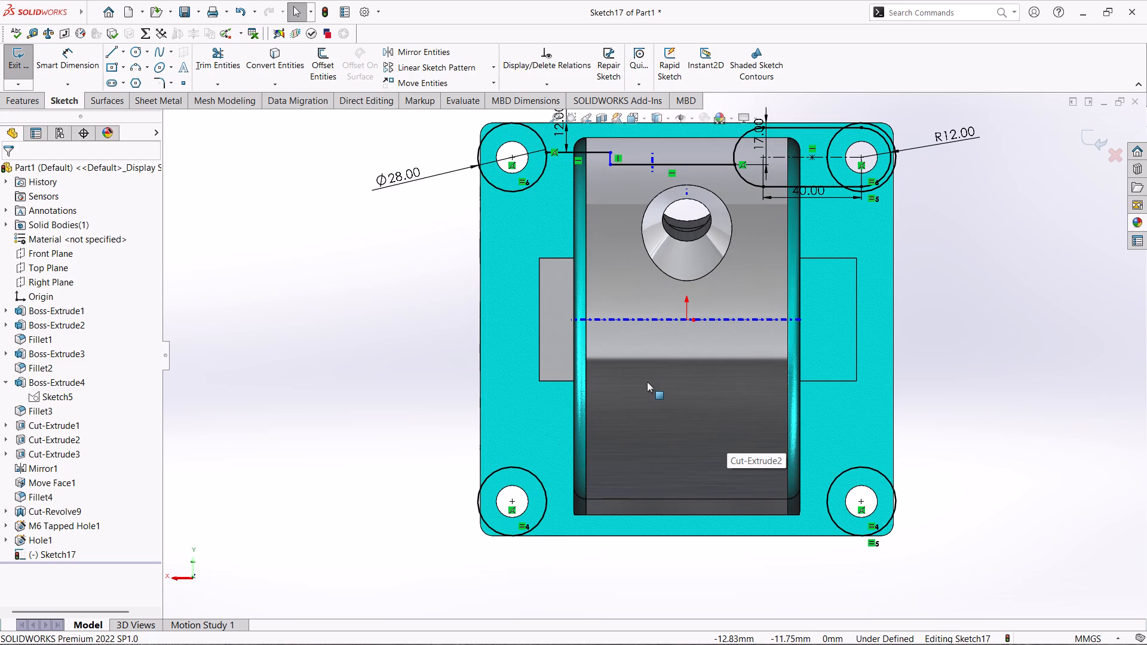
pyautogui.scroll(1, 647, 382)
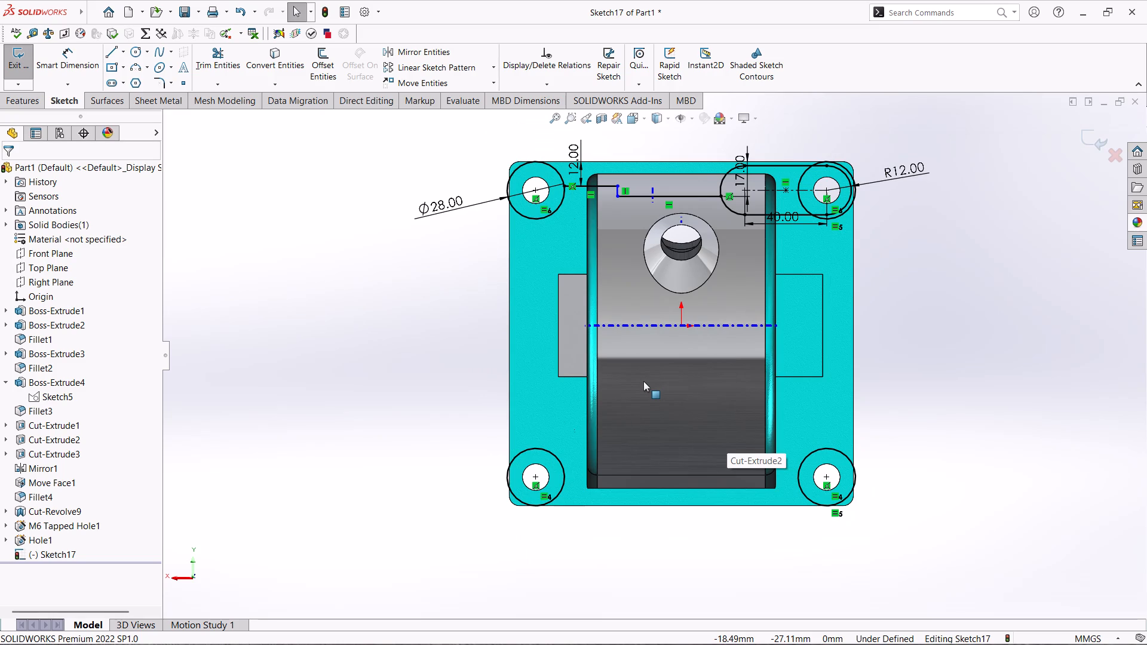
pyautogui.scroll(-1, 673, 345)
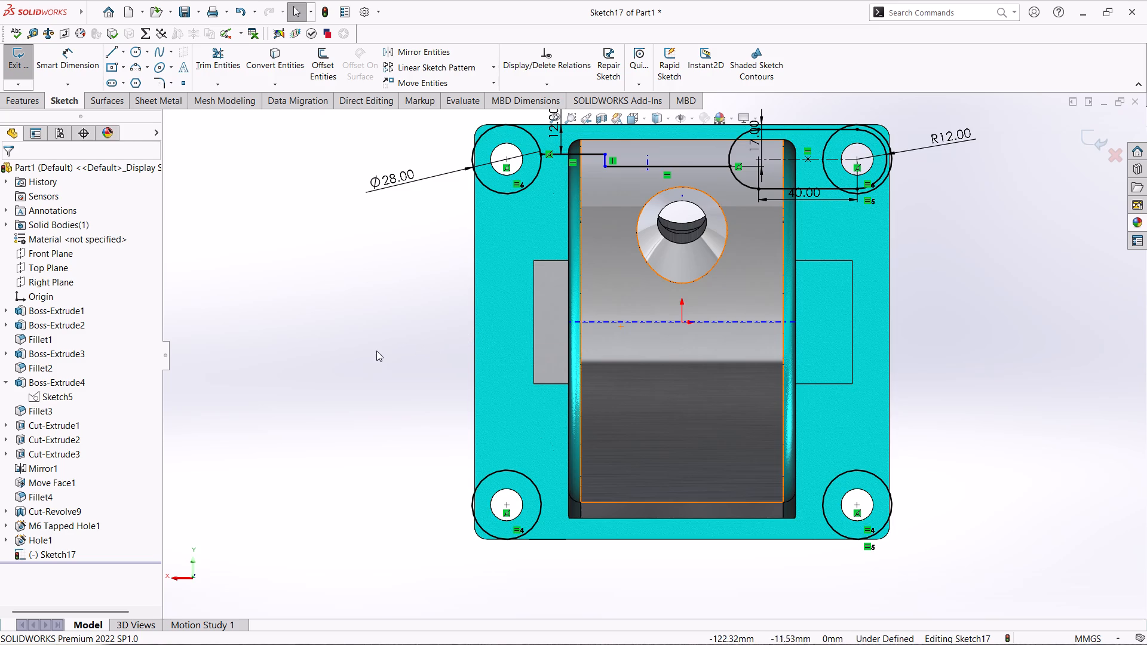
# Sketch a line about 128 mm long from the plate's upper-left 28 mm circle into its lower-left circle and make it vertical.
pyautogui.click(111, 54)
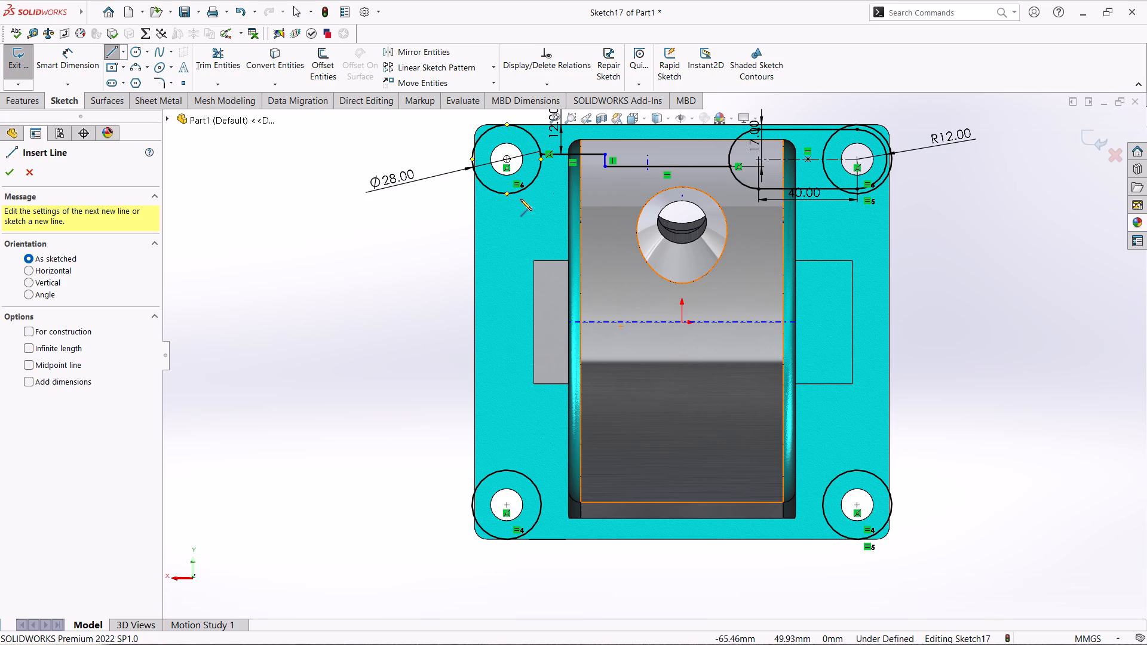
pyautogui.click(521, 189)
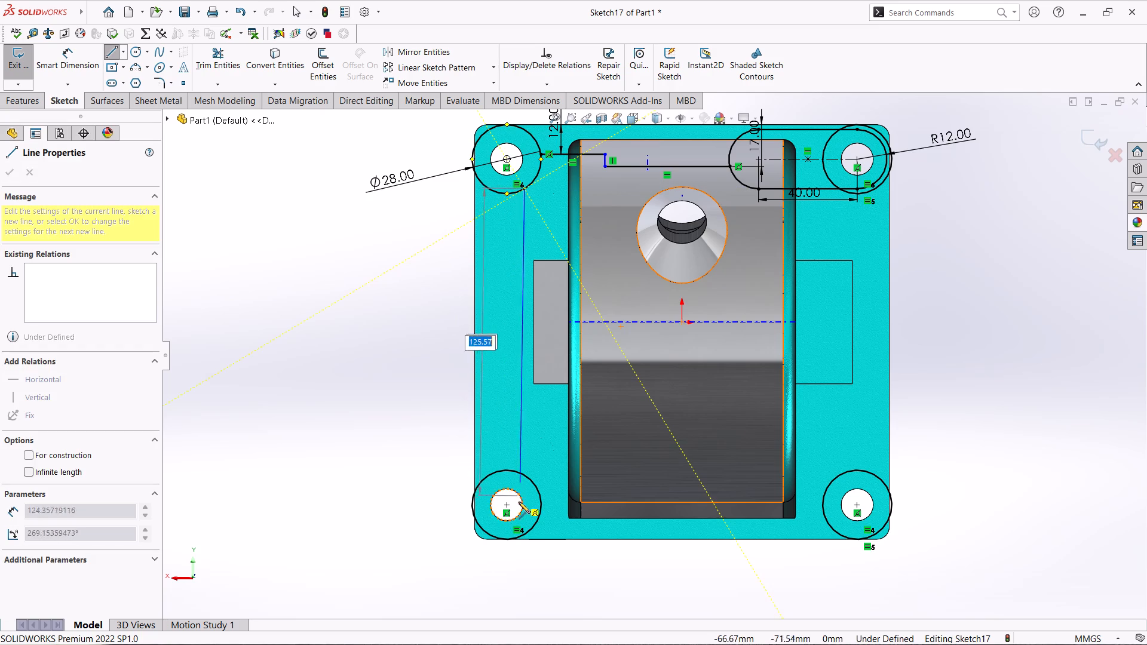
pyautogui.click(529, 502)
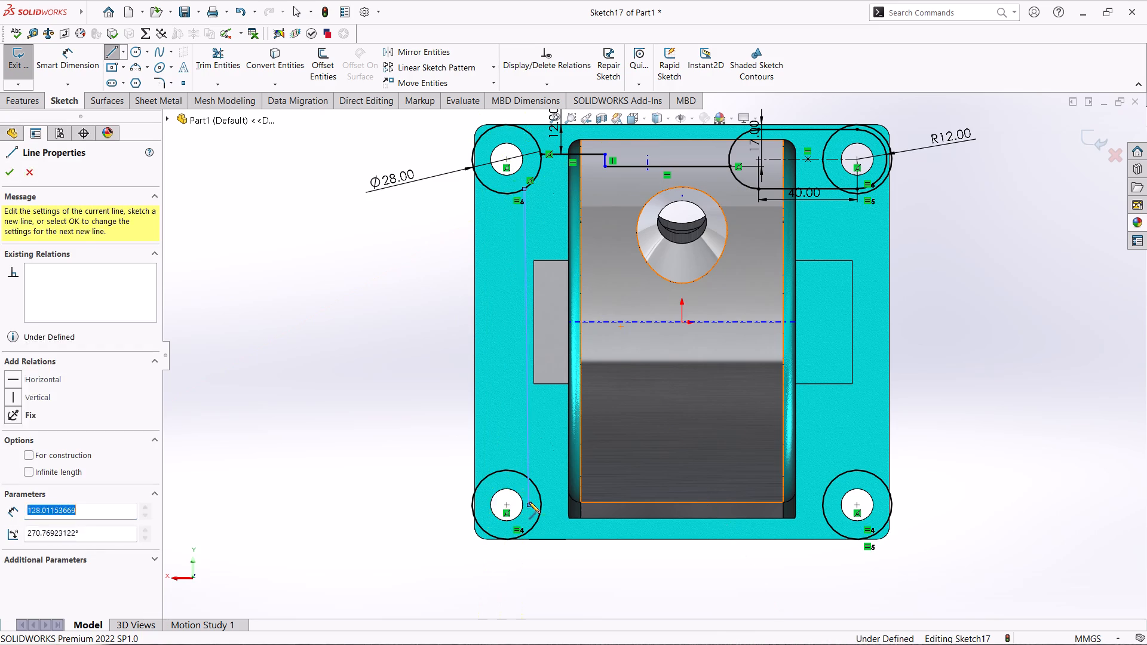
pyautogui.press('Escape')
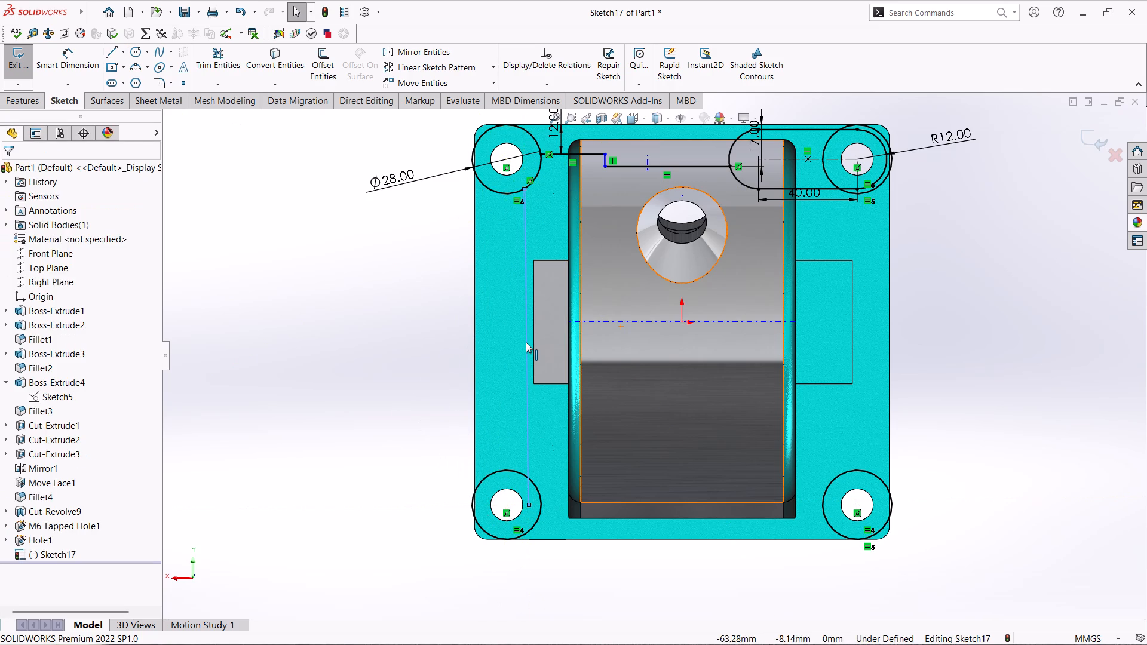
pyautogui.click(526, 342)
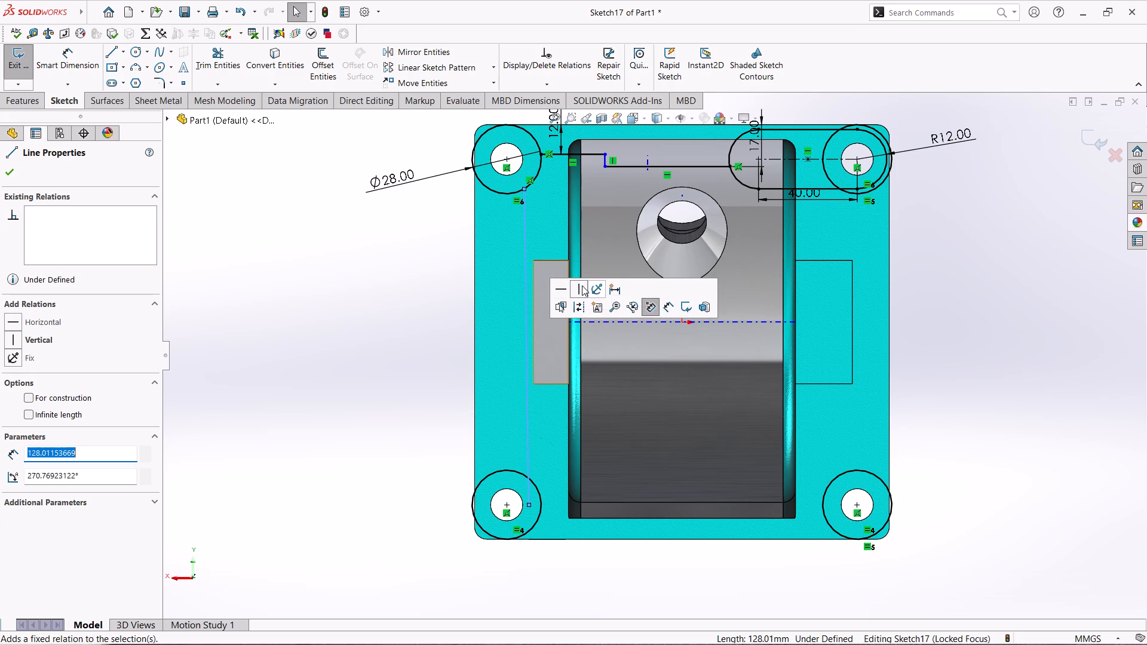
pyautogui.click(578, 287)
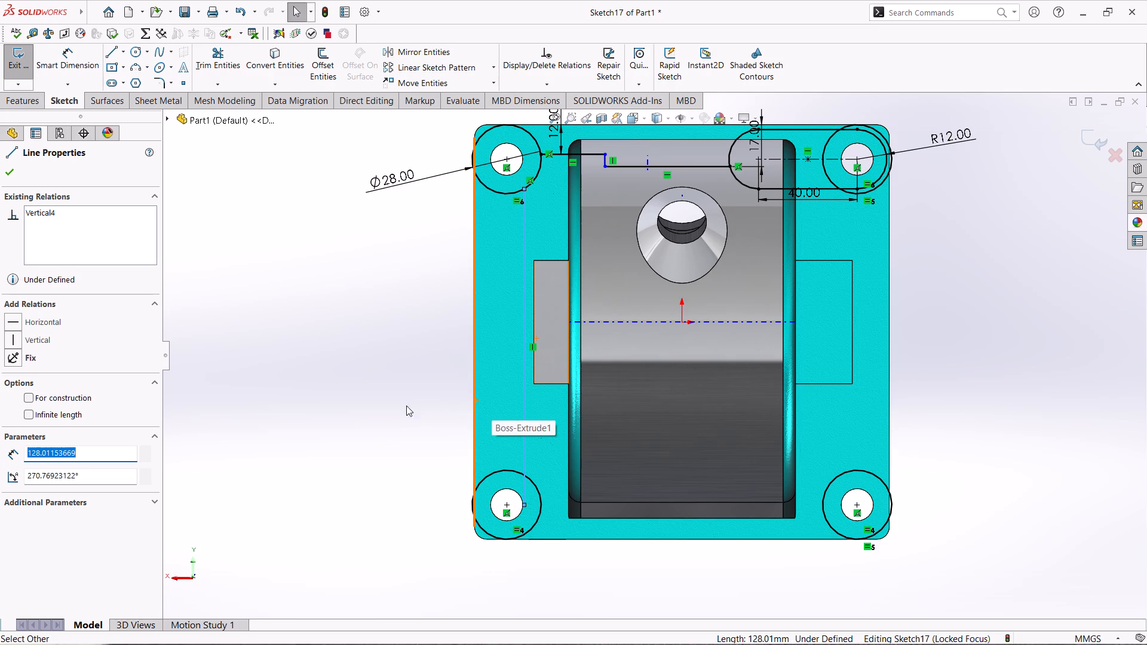
# Sketch a slot about 42 mm long and 19 mm wide from the plate's lower-right hole centre toward the housing's middle and make it horizontal.
pyautogui.click(111, 87)
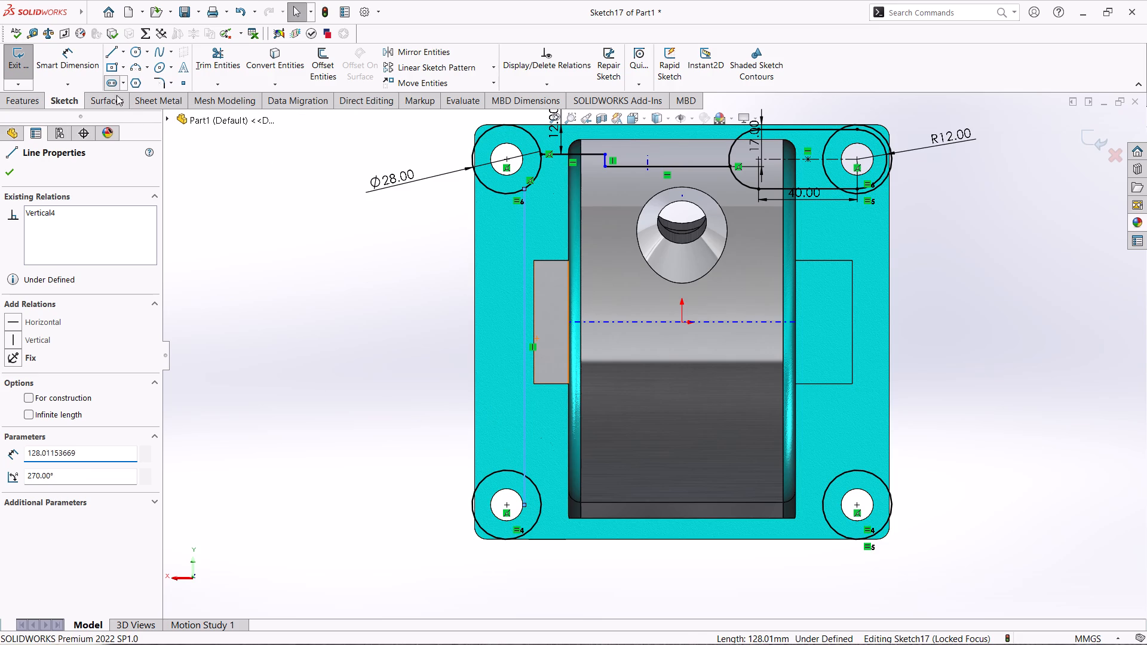
pyautogui.click(857, 506)
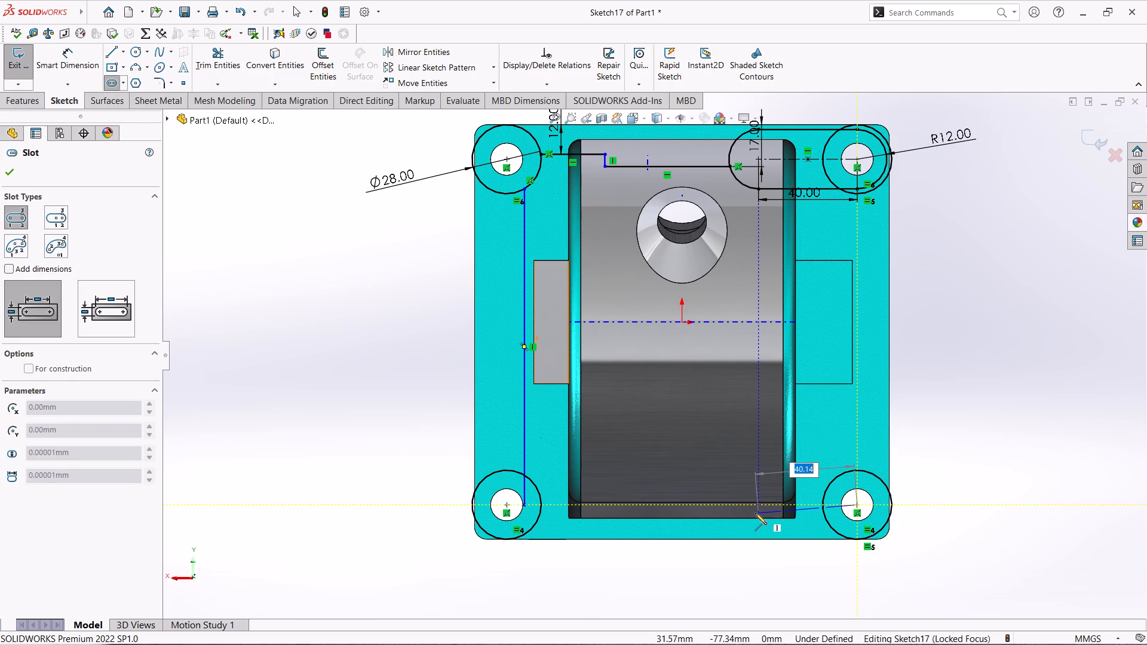
pyautogui.click(755, 513)
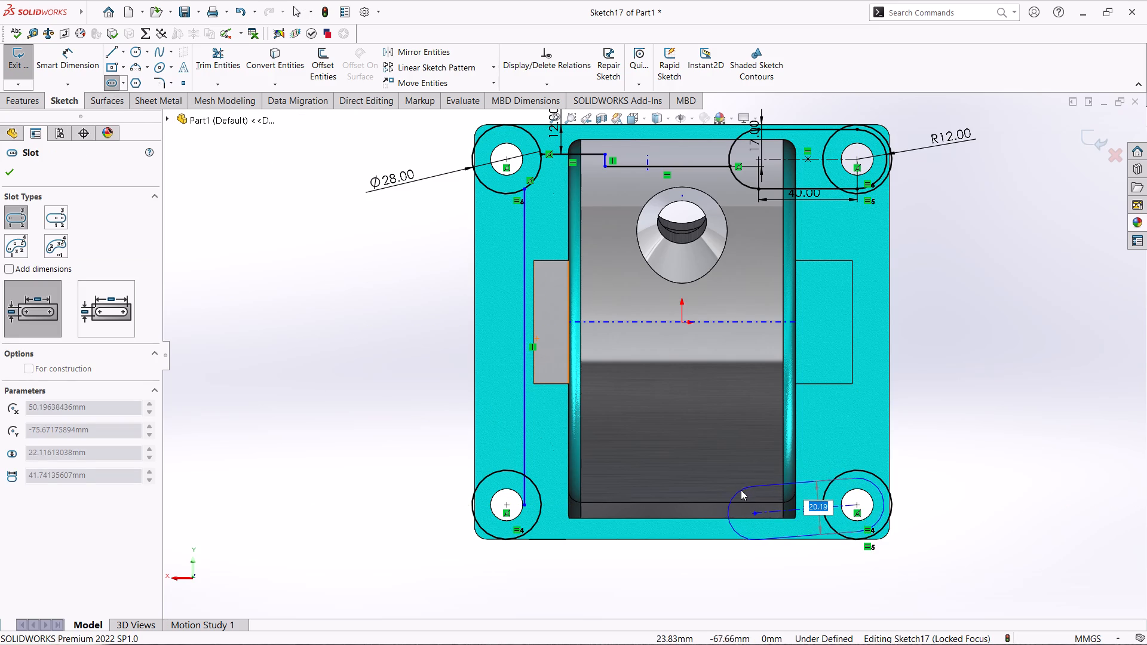
pyautogui.click(741, 490)
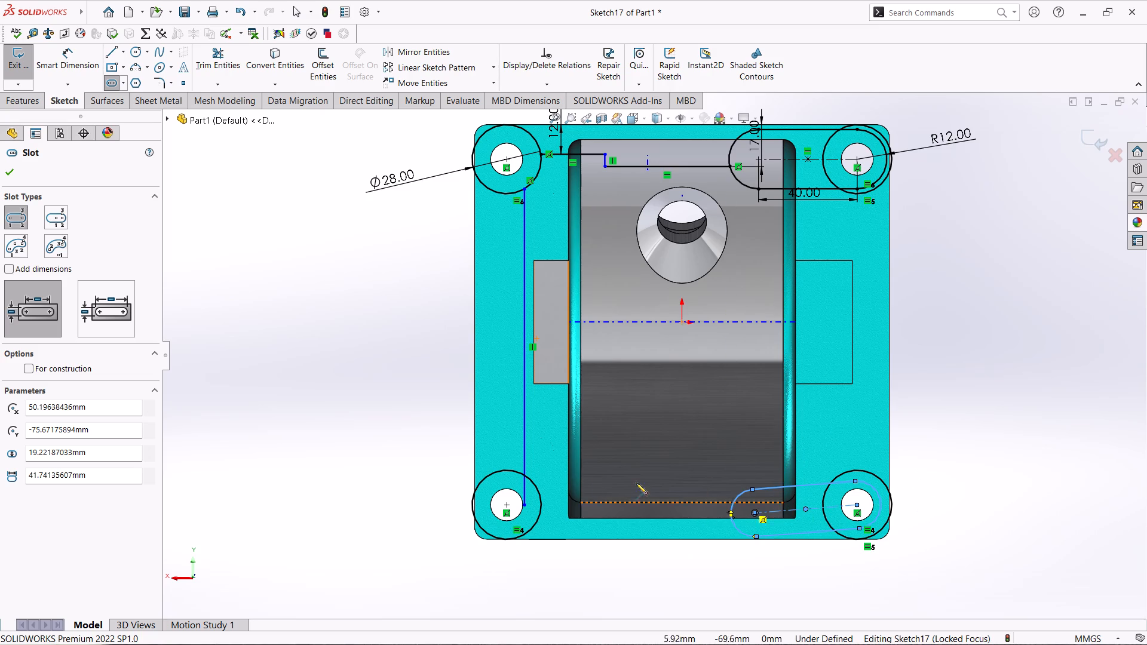
pyautogui.rightClick(374, 436)
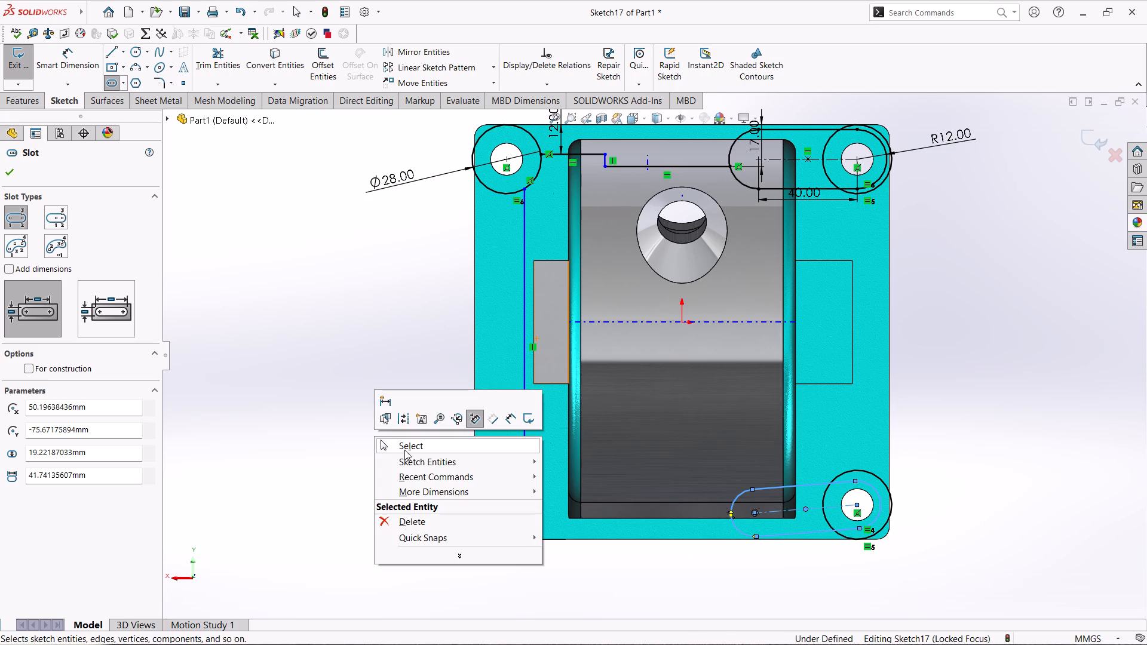
pyautogui.click(407, 450)
pyautogui.click(818, 508)
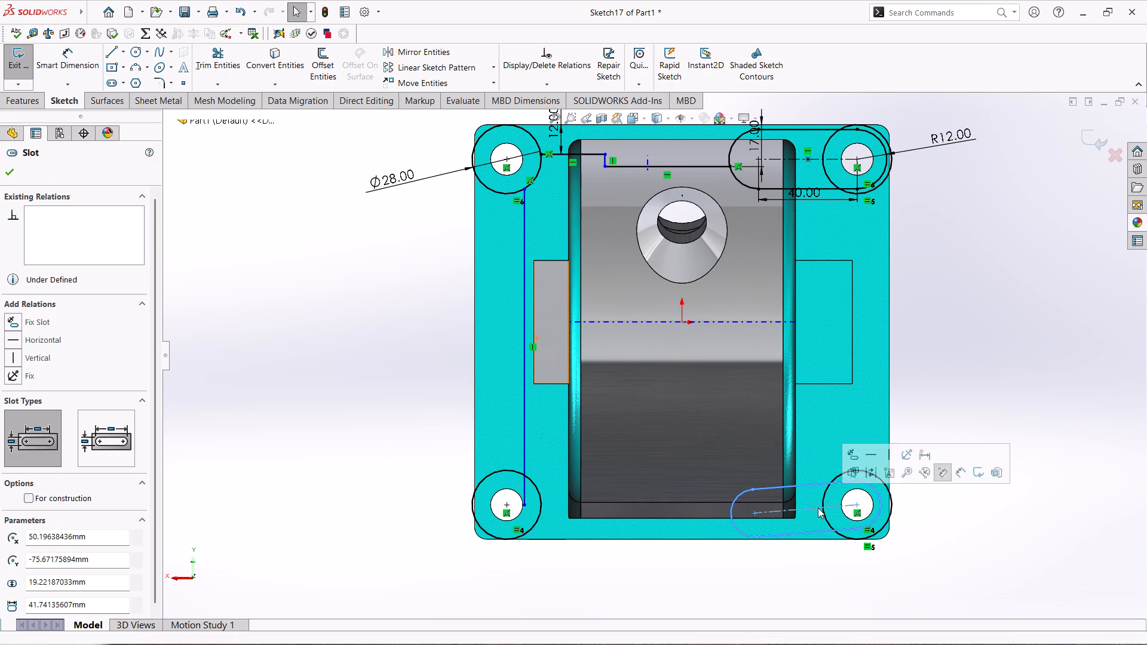
pyautogui.click(870, 456)
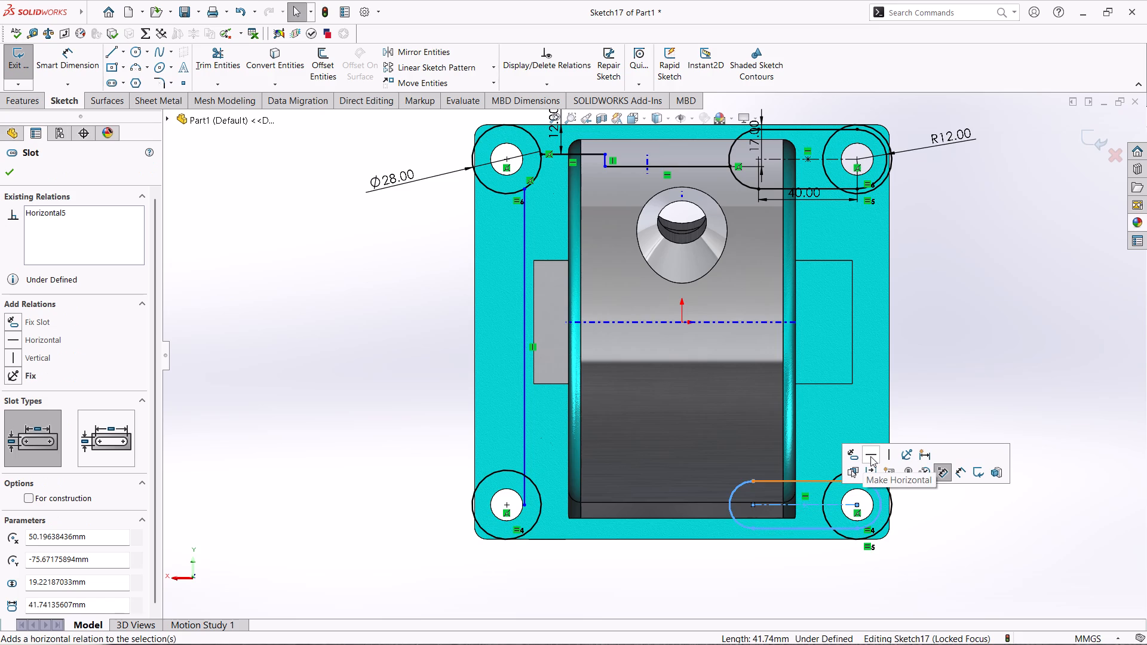
# Dimension the lower-right slot with a 40 mm straight length and a 12 mm end radius.
pyautogui.moveTo(394, 447); pyautogui.dragTo(394, 282, button='right')
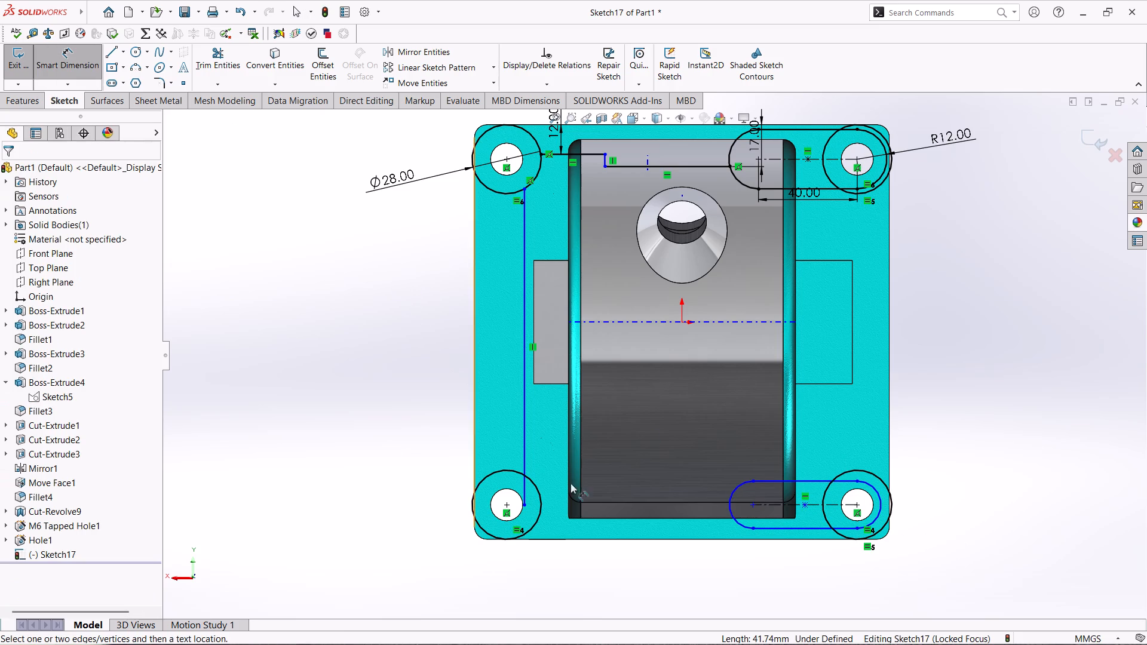
pyautogui.click(818, 530)
pyautogui.click(841, 580)
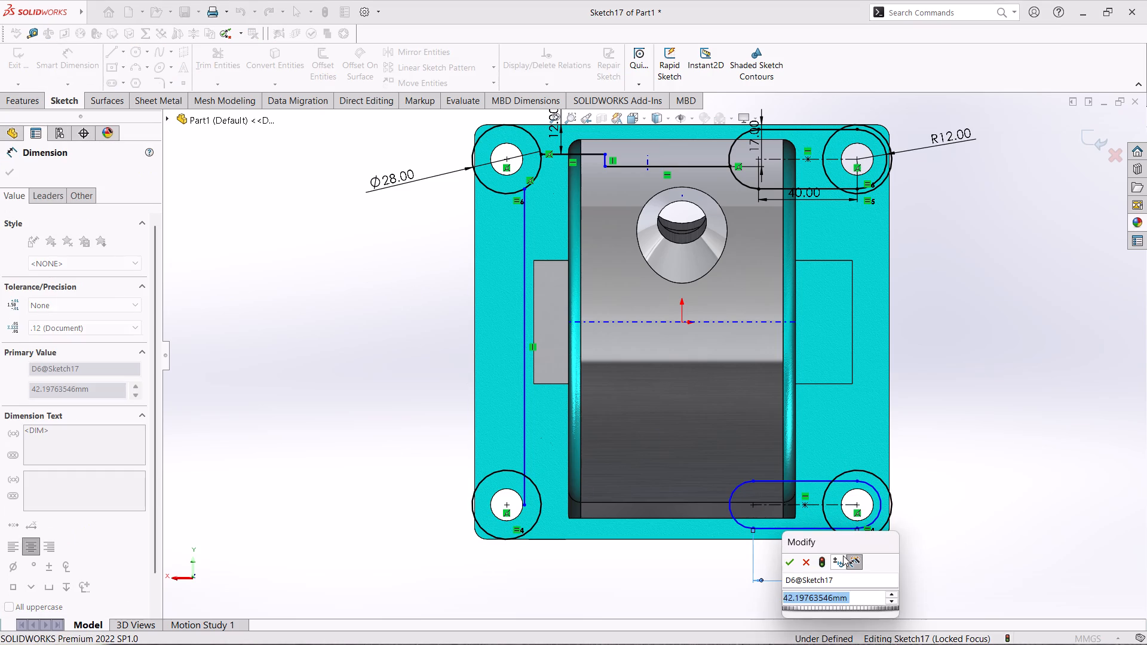
pyautogui.write('40')
pyautogui.press('Return')
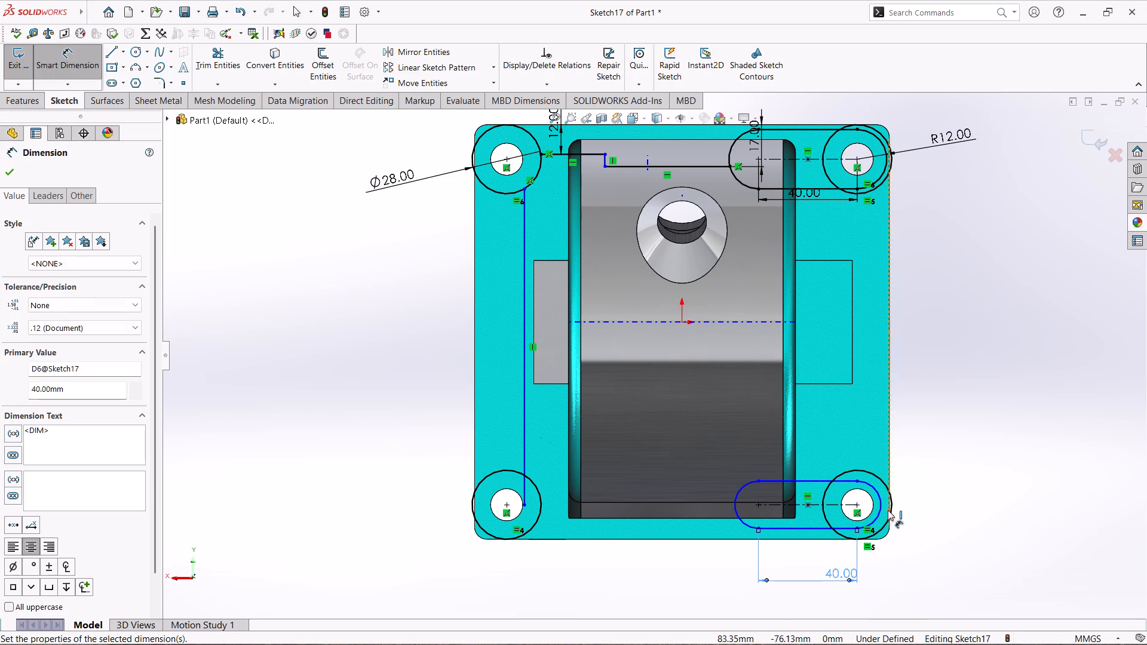
pyautogui.click(883, 511)
pyautogui.click(936, 500)
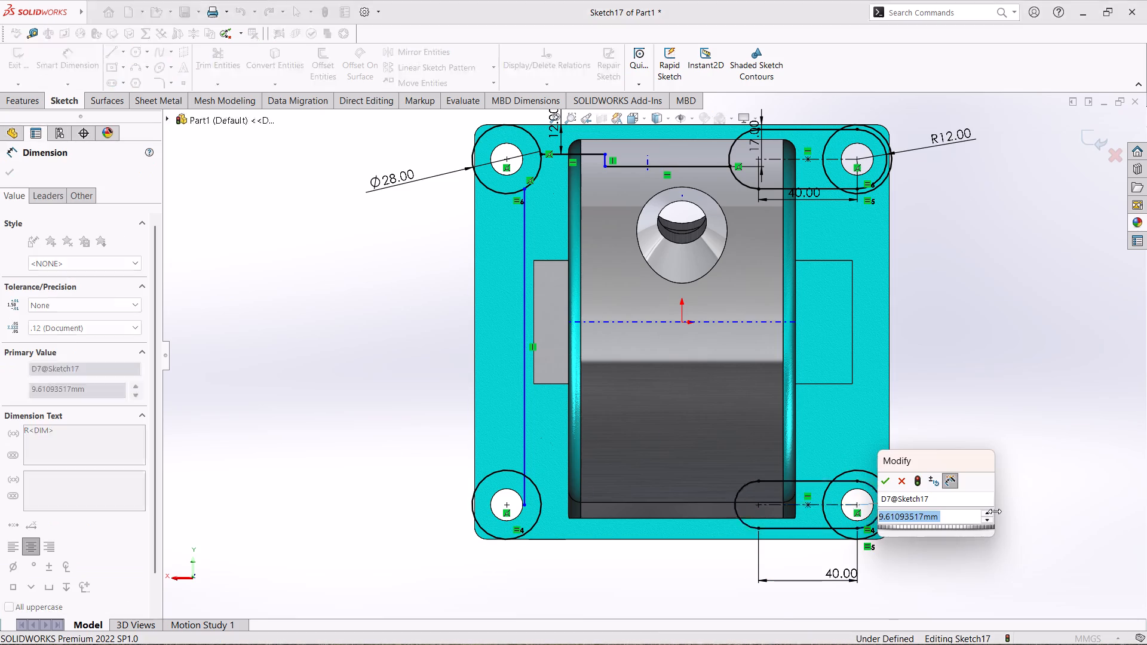
pyautogui.write('12')
pyautogui.press('Return')
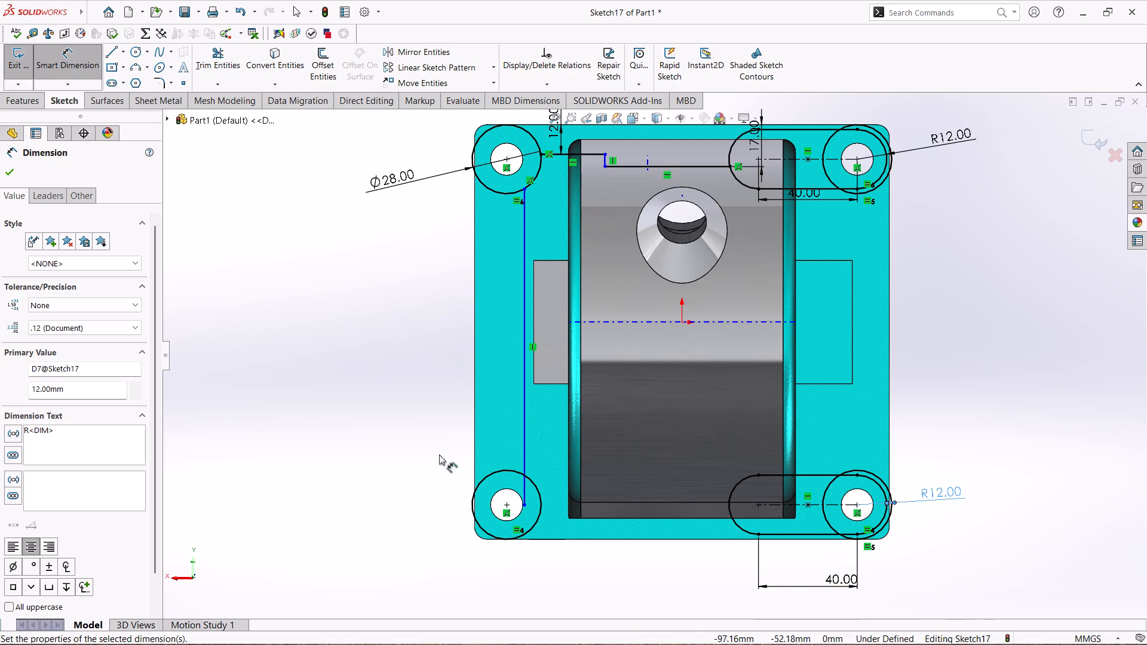
# Sketch a vertical line 116 mm long from the upper-right slot's lower edge to the lower-right slot's upper edge.
pyautogui.moveTo(410, 440); pyautogui.dragTo(186, 438, button='right')
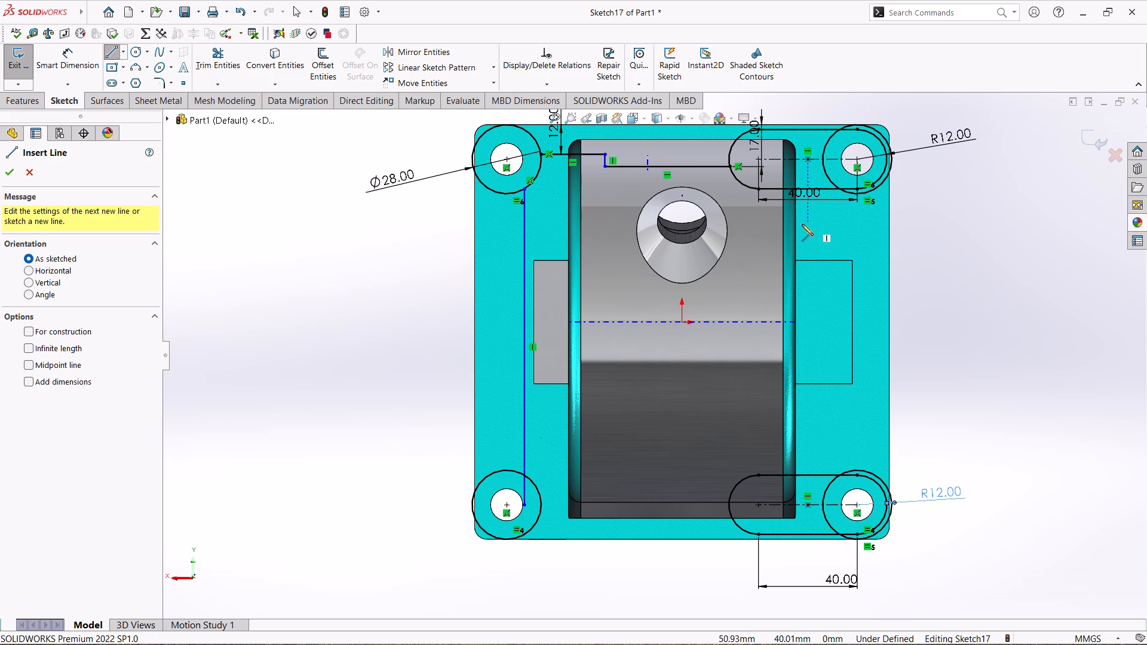
pyautogui.click(831, 189)
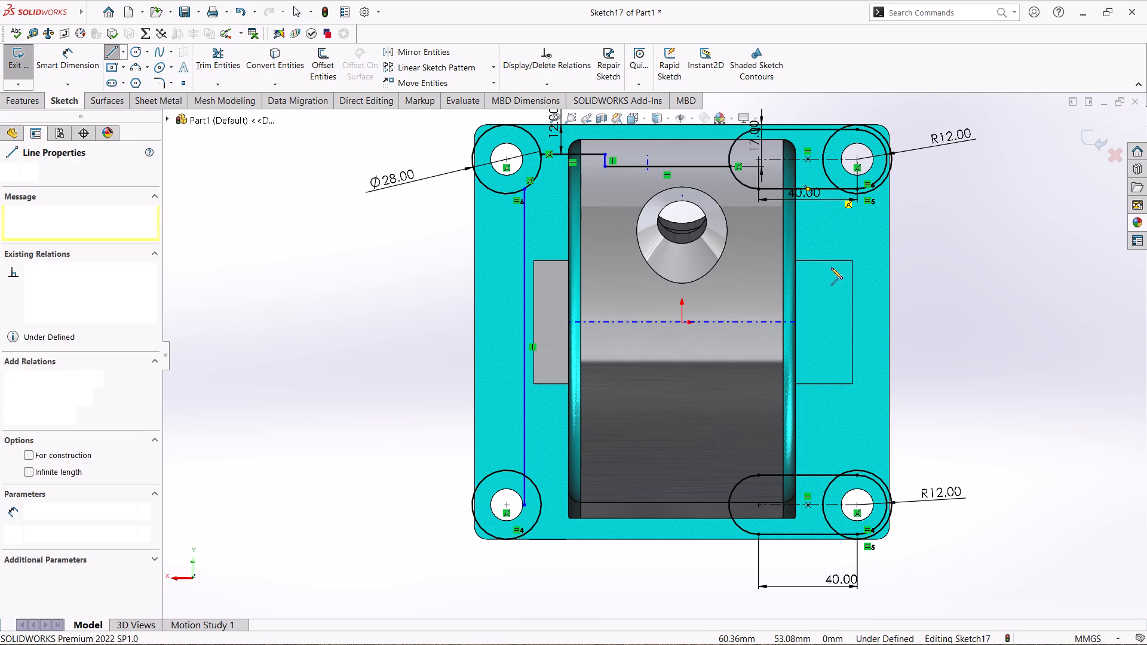
pyautogui.click(830, 474)
pyautogui.press('Escape')
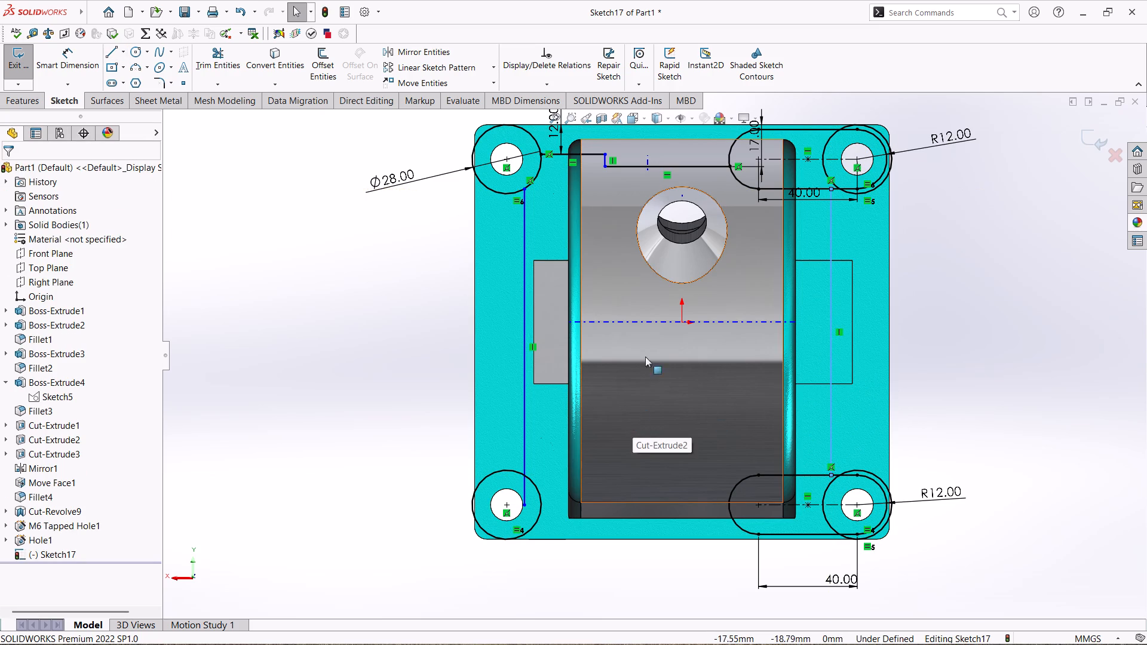
# Set the distance between the two long vertical lines to 134 mm.
pyautogui.moveTo(396, 303); pyautogui.dragTo(412, 193, button='right')
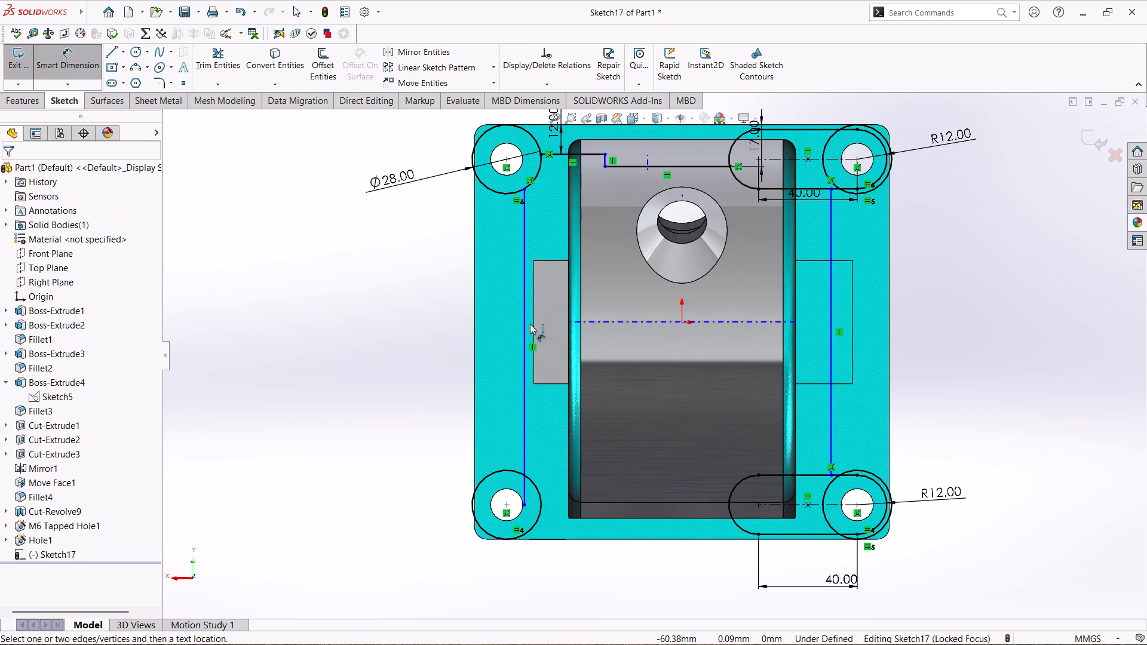
pyautogui.click(524, 329)
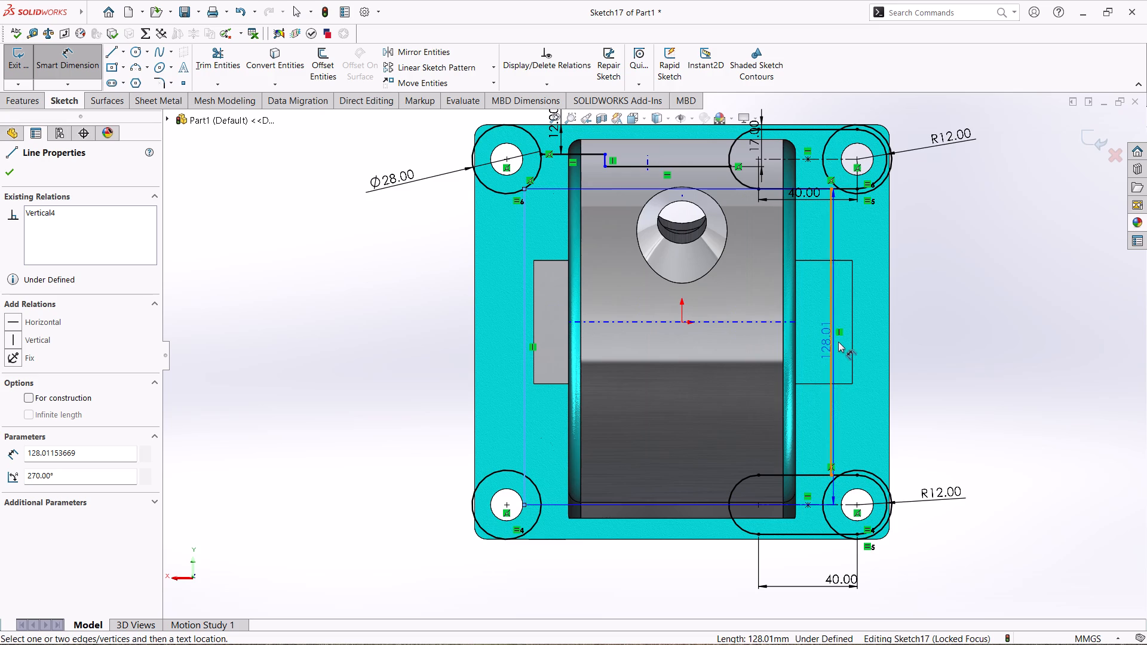
pyautogui.click(832, 354)
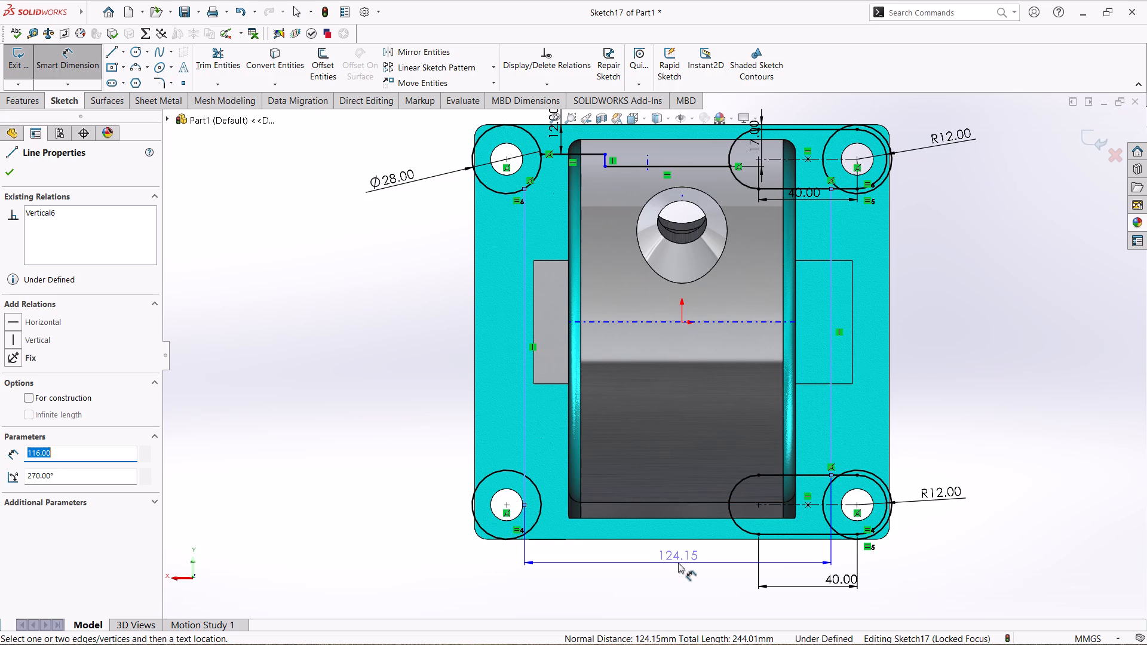
pyautogui.click(678, 563)
pyautogui.write('134')
pyautogui.press('Return')
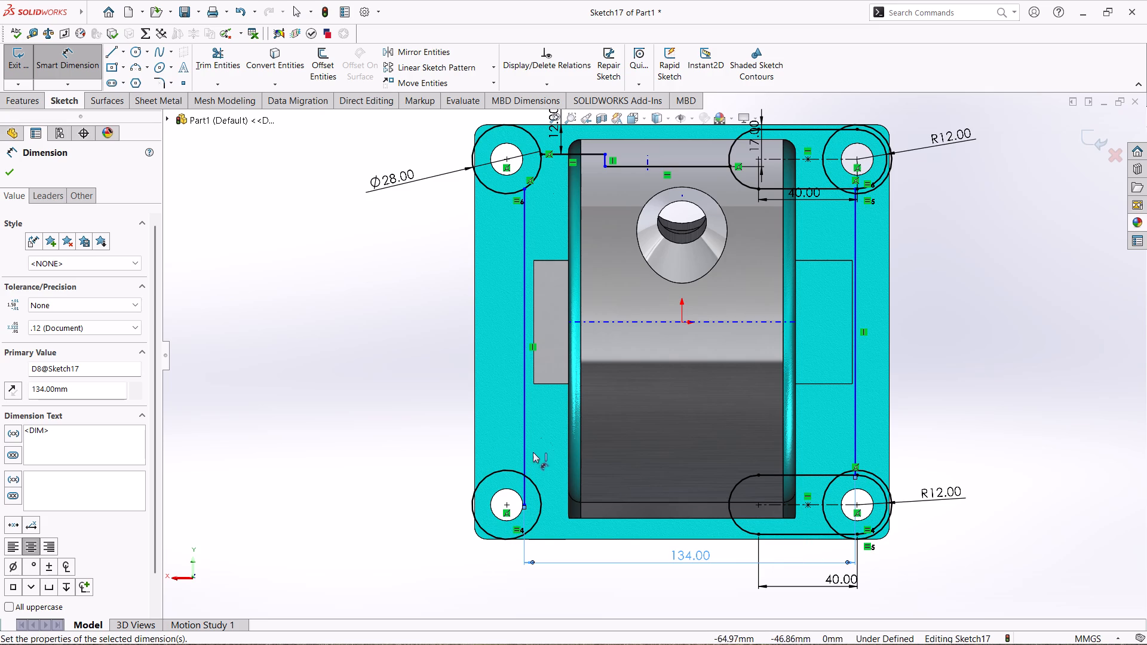
# Examine where the long vertical lines end at the circles and slots around the mounting holes.
pyautogui.scroll(-6, 525, 505)
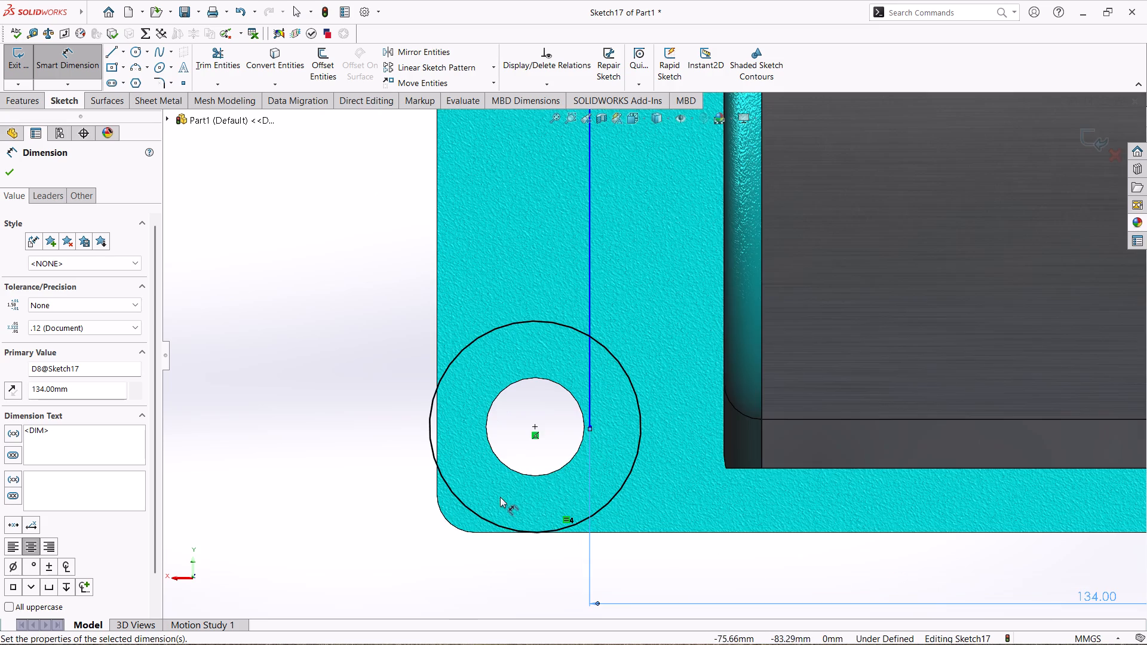
pyautogui.scroll(8, 587, 434)
pyautogui.scroll(-3, 831, 222)
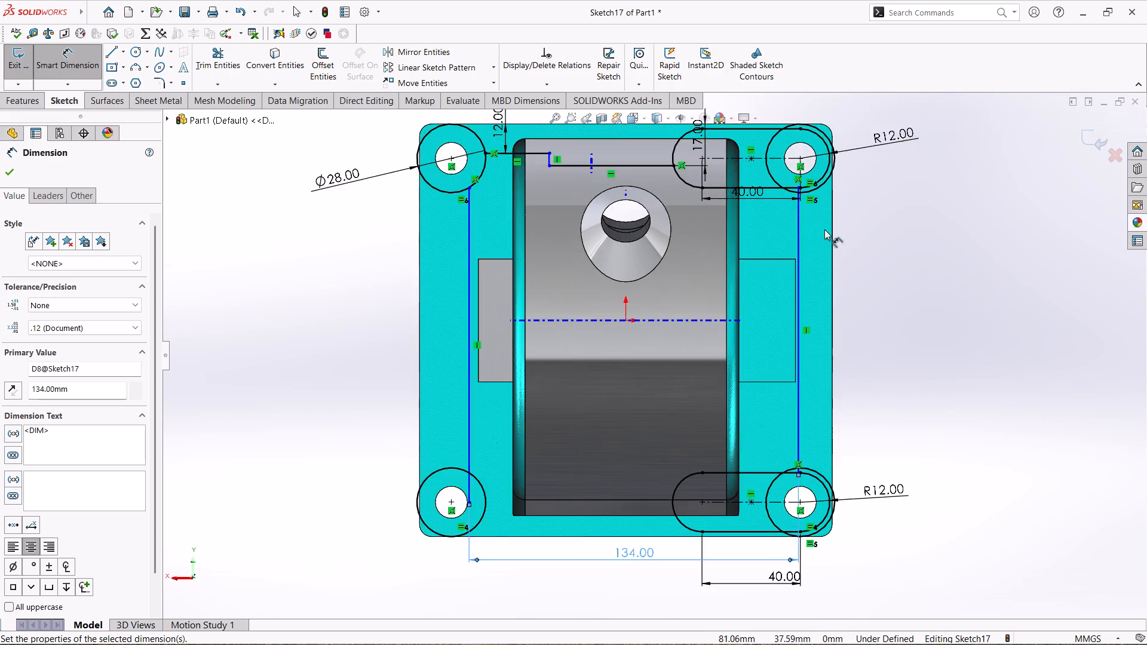
pyautogui.scroll(-2, 823, 239)
pyautogui.scroll(3, 790, 367)
pyautogui.scroll(-1, 737, 475)
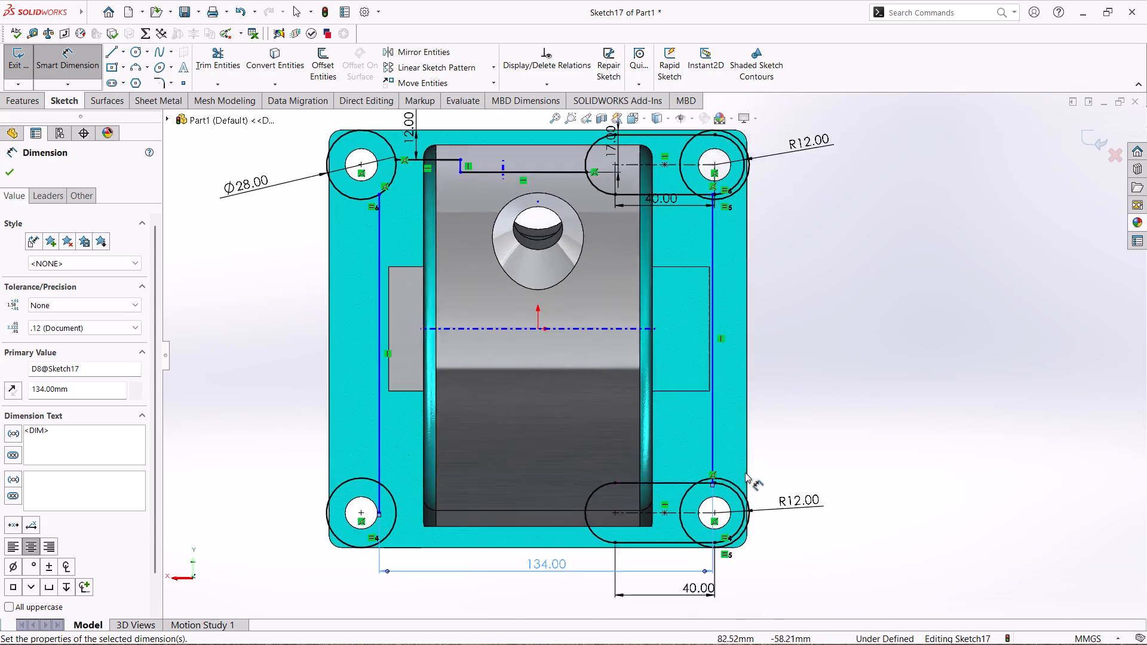
pyautogui.scroll(-5, 745, 472)
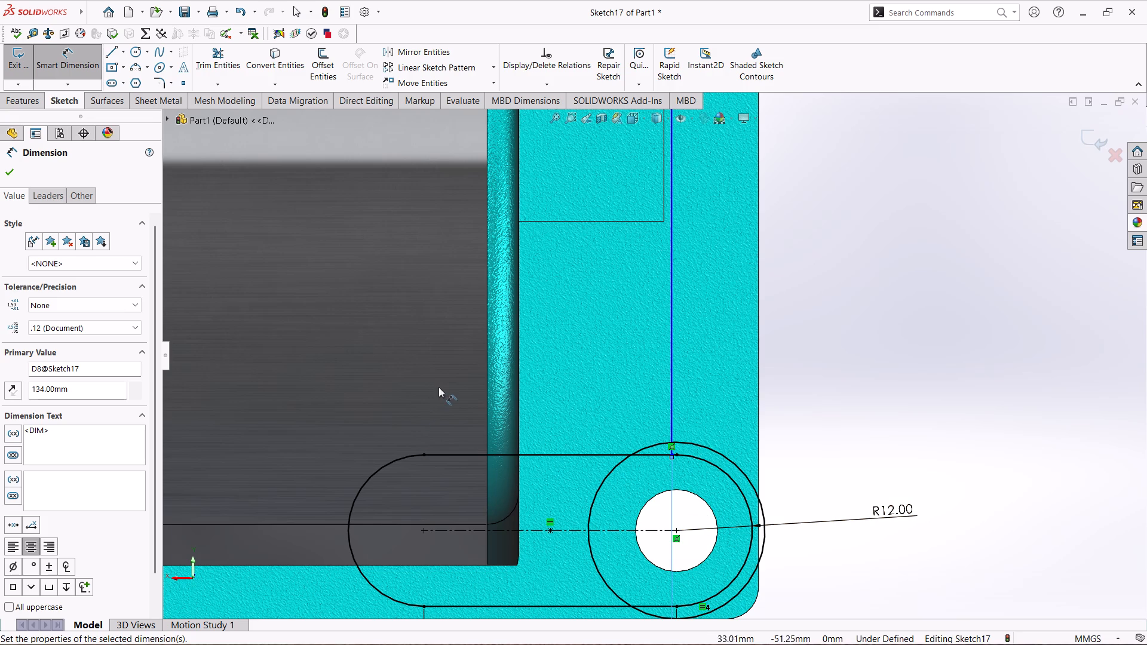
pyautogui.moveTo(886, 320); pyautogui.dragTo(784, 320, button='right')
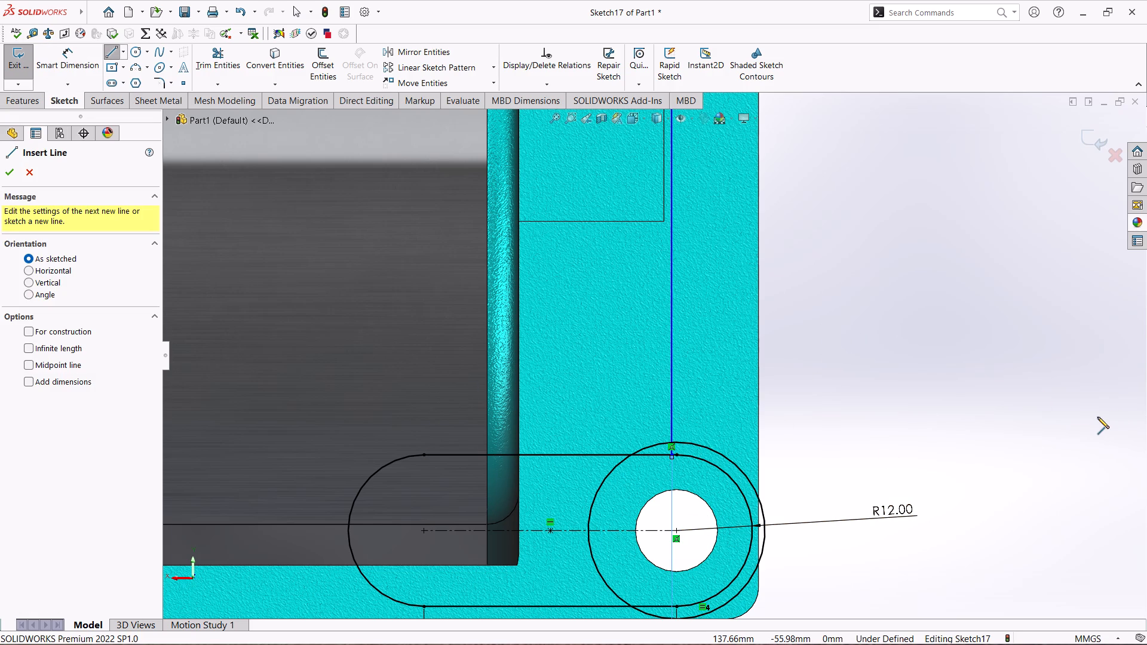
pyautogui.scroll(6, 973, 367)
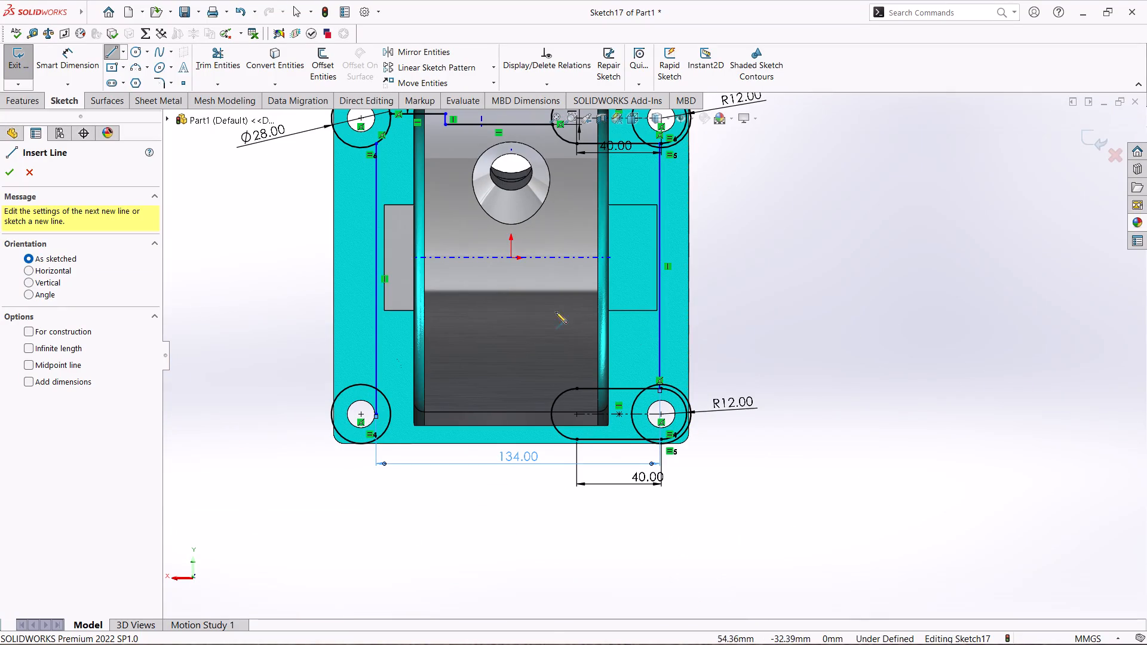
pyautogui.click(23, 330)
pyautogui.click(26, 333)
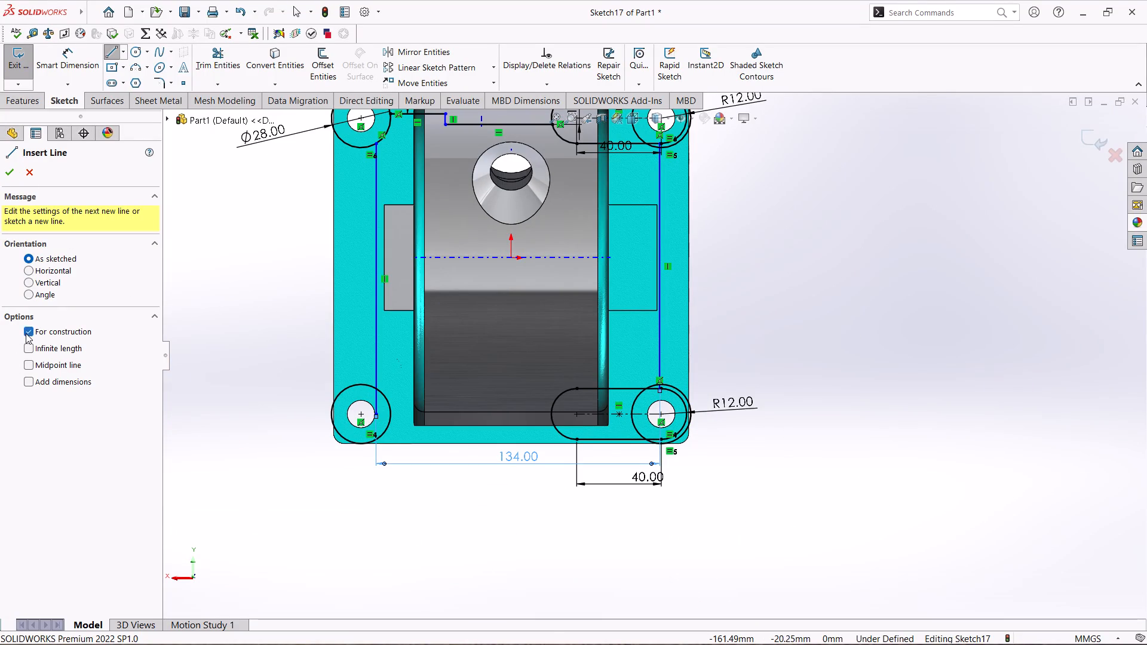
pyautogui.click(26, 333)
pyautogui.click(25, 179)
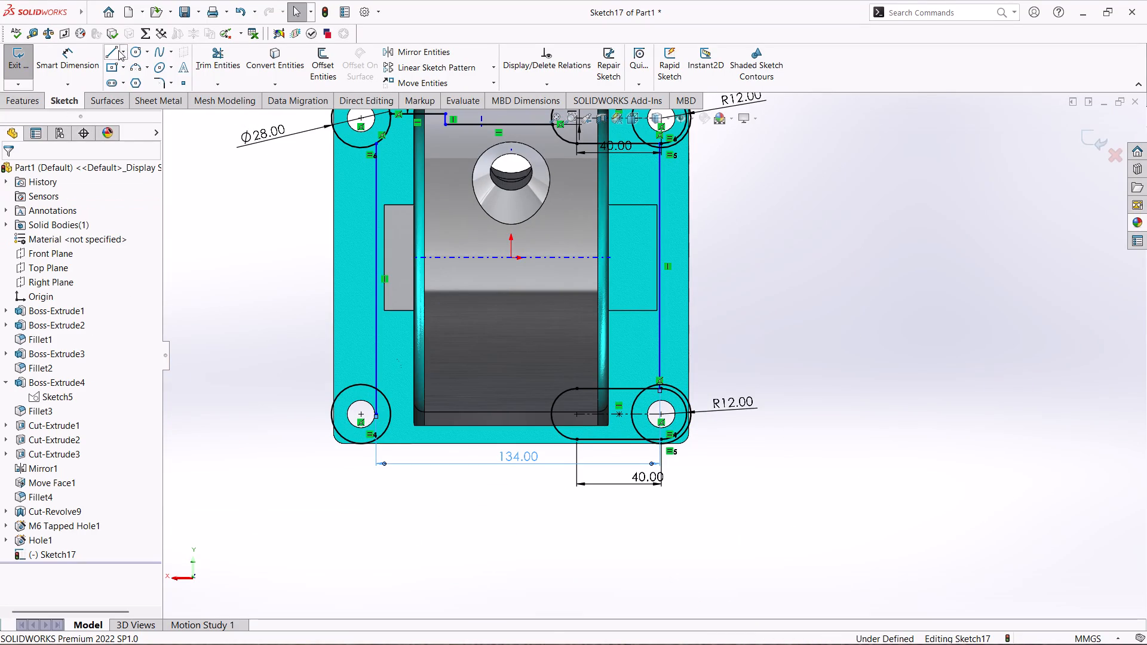
# Sketch a vertical centerline about 20 mm long from below up to the origin, continued by a short horizontal centerline from the origin.
pyautogui.click(122, 47)
pyautogui.click(119, 81)
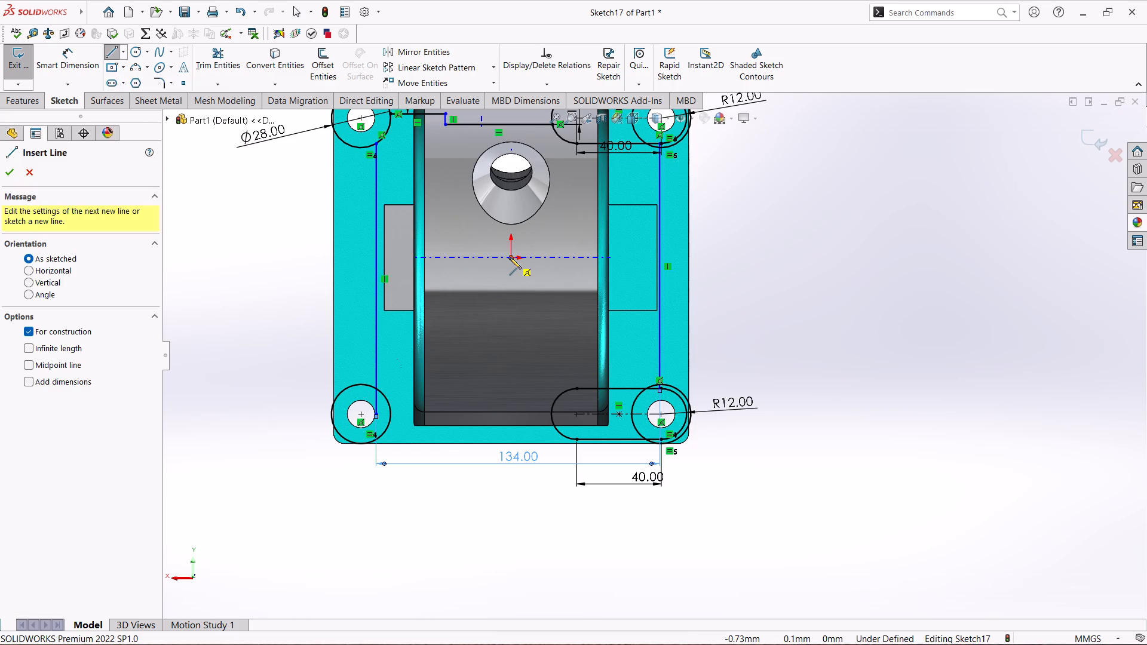
pyautogui.click(510, 300)
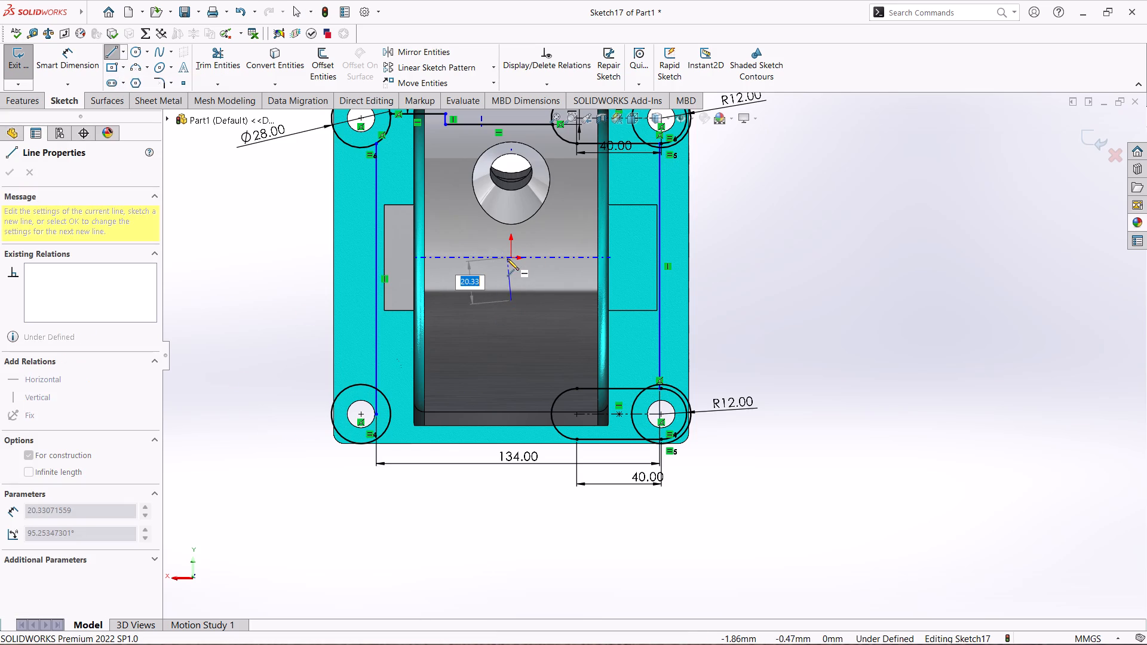
pyautogui.click(510, 257)
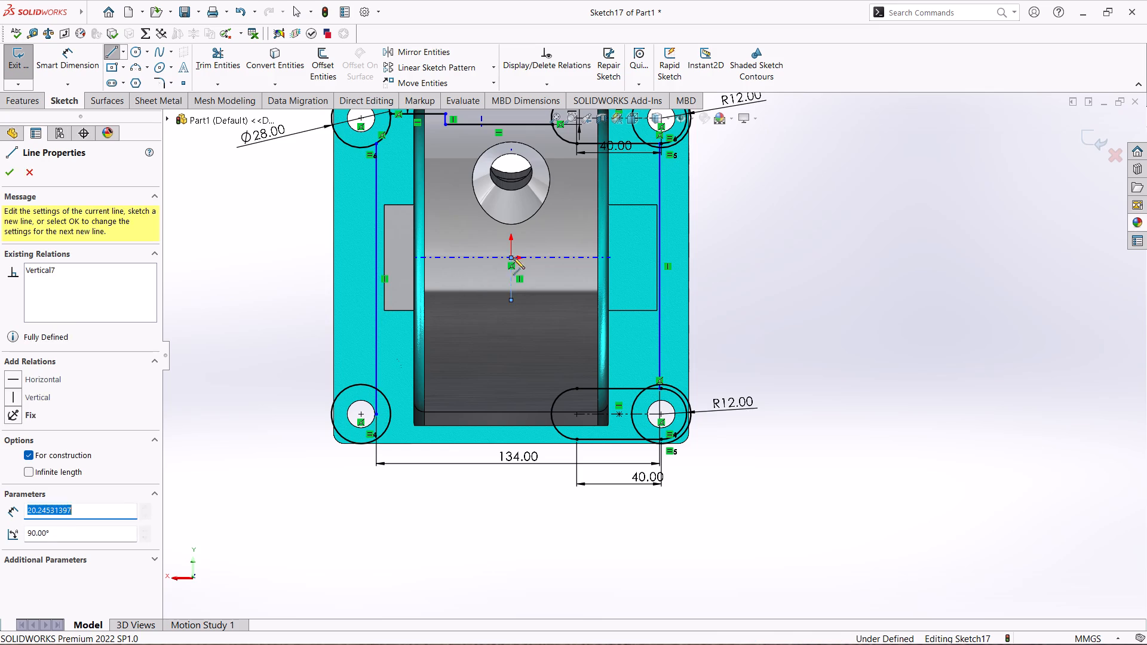
pyautogui.click(565, 258)
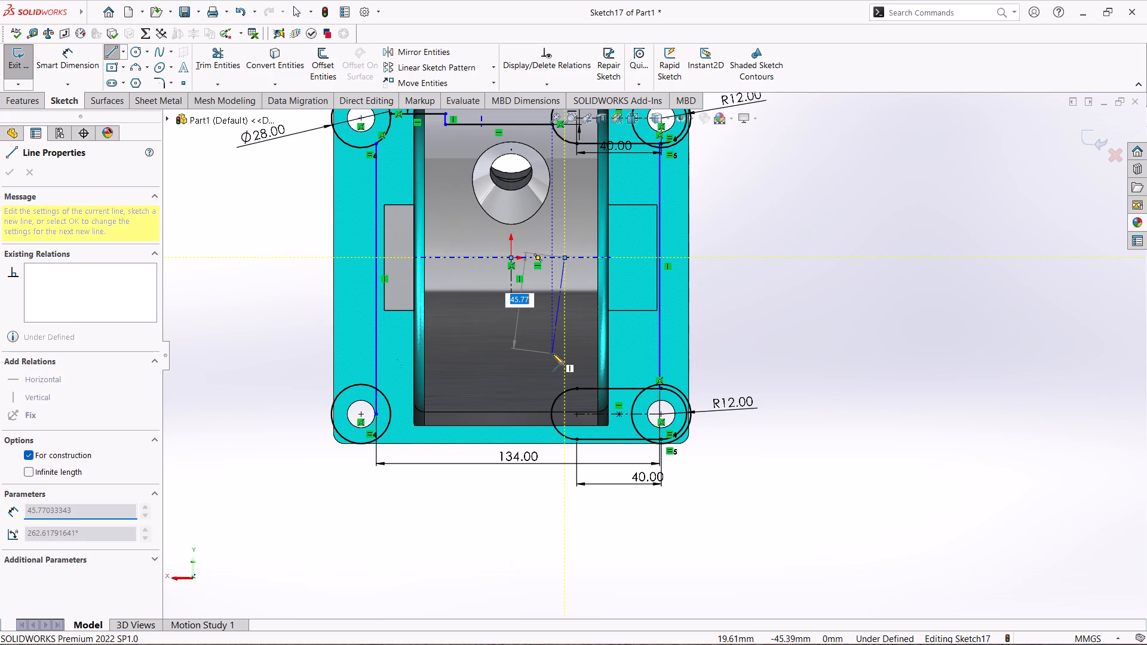
pyautogui.press('Escape')
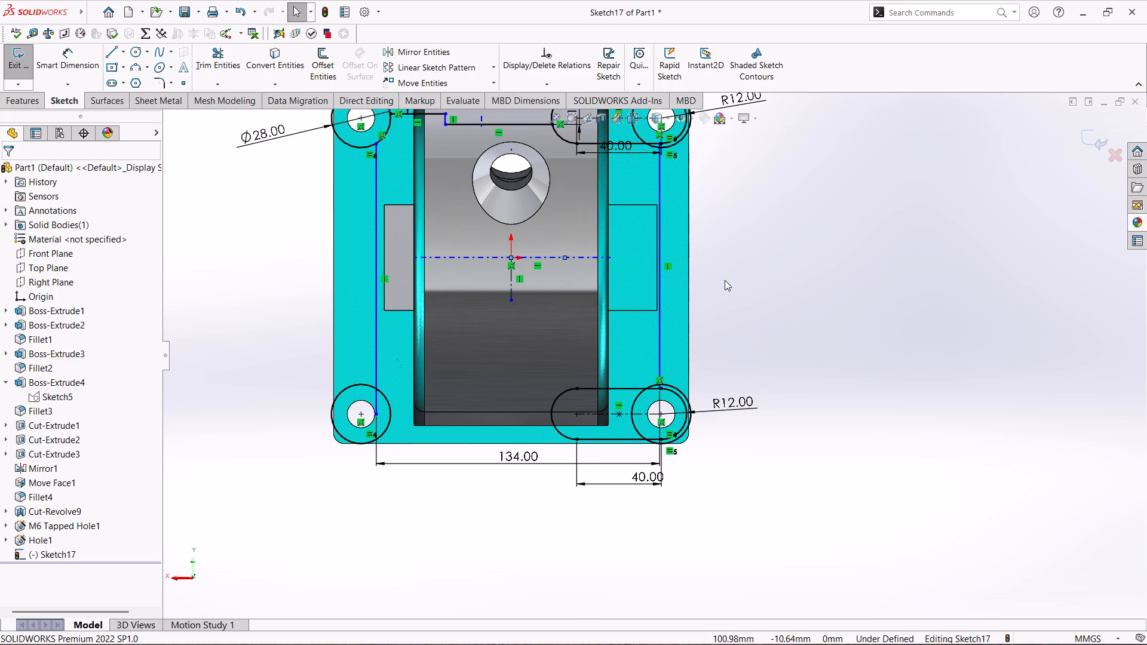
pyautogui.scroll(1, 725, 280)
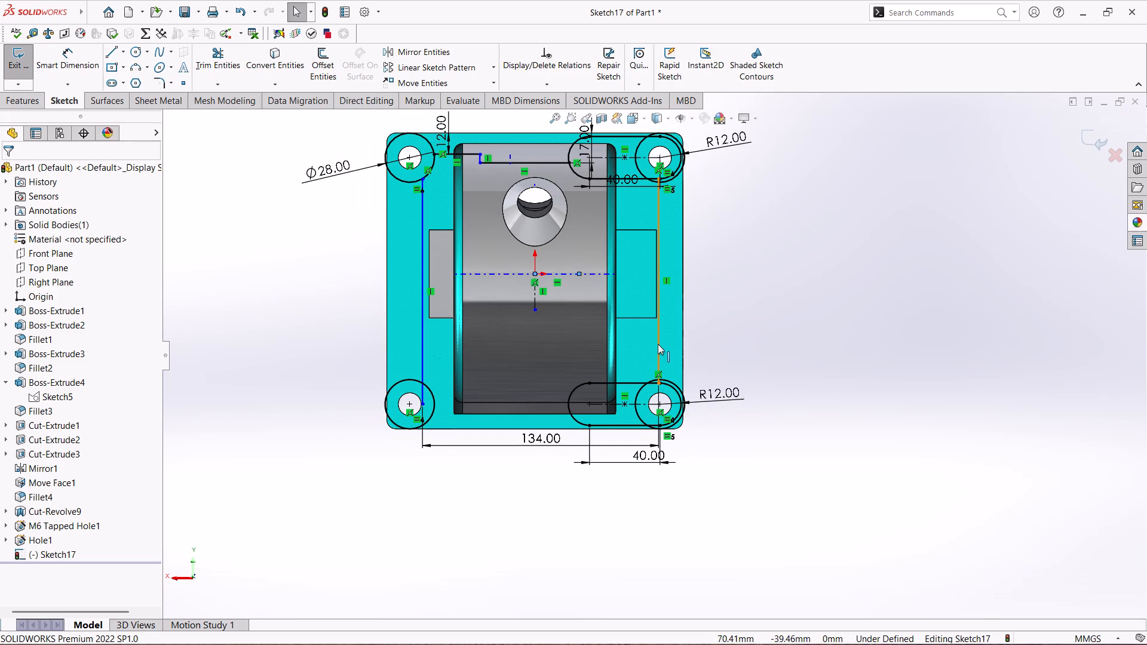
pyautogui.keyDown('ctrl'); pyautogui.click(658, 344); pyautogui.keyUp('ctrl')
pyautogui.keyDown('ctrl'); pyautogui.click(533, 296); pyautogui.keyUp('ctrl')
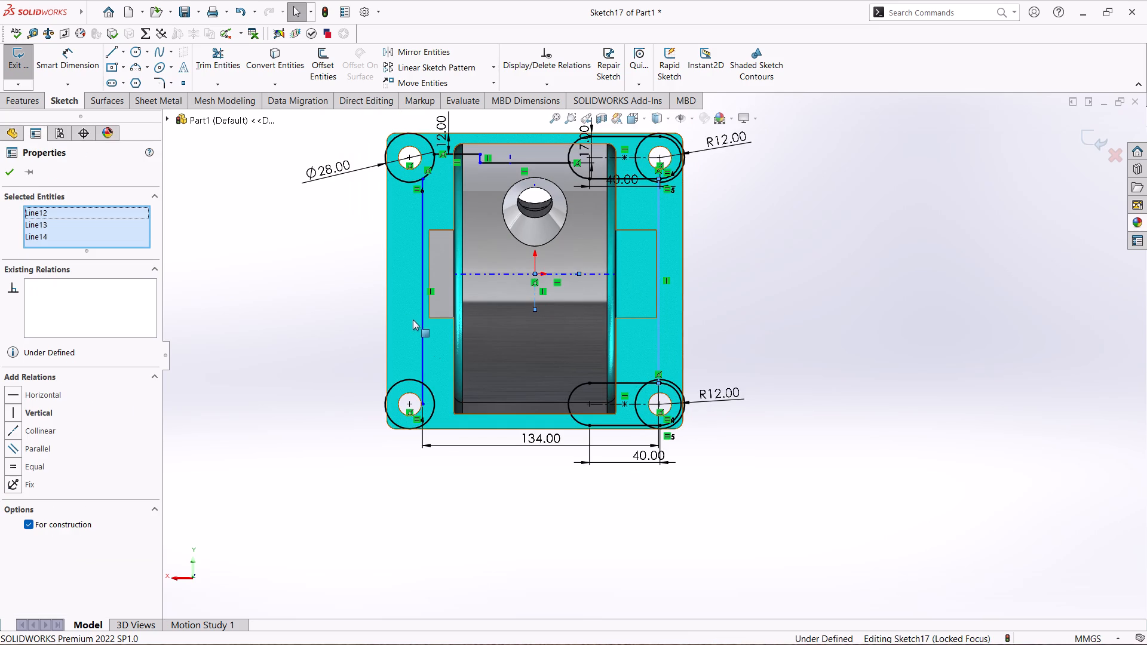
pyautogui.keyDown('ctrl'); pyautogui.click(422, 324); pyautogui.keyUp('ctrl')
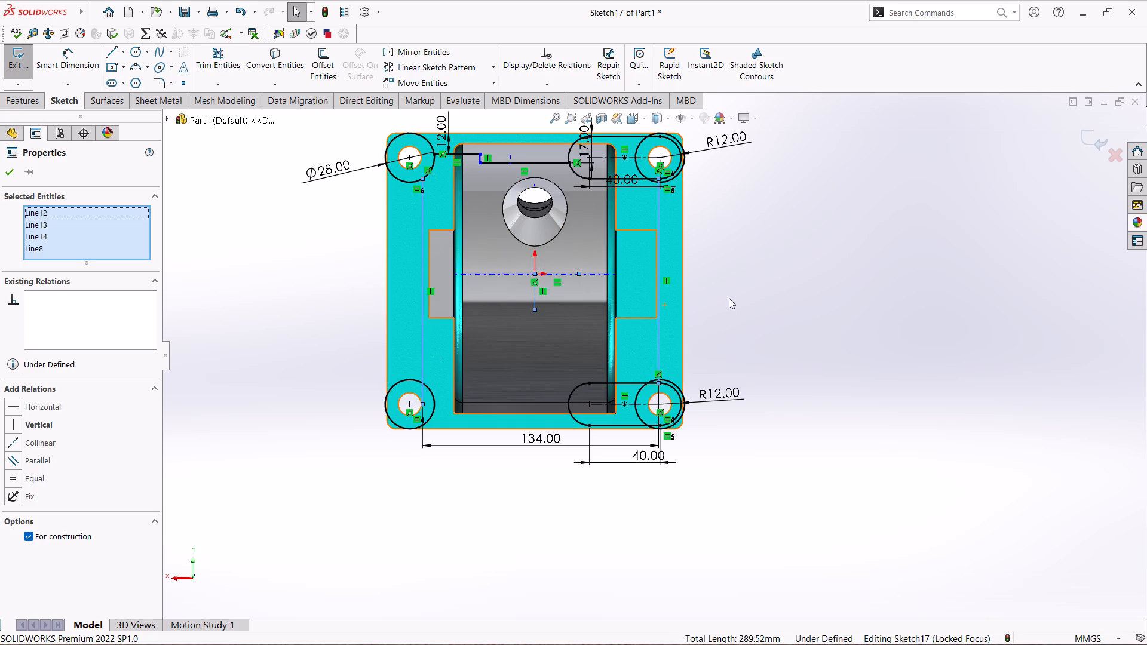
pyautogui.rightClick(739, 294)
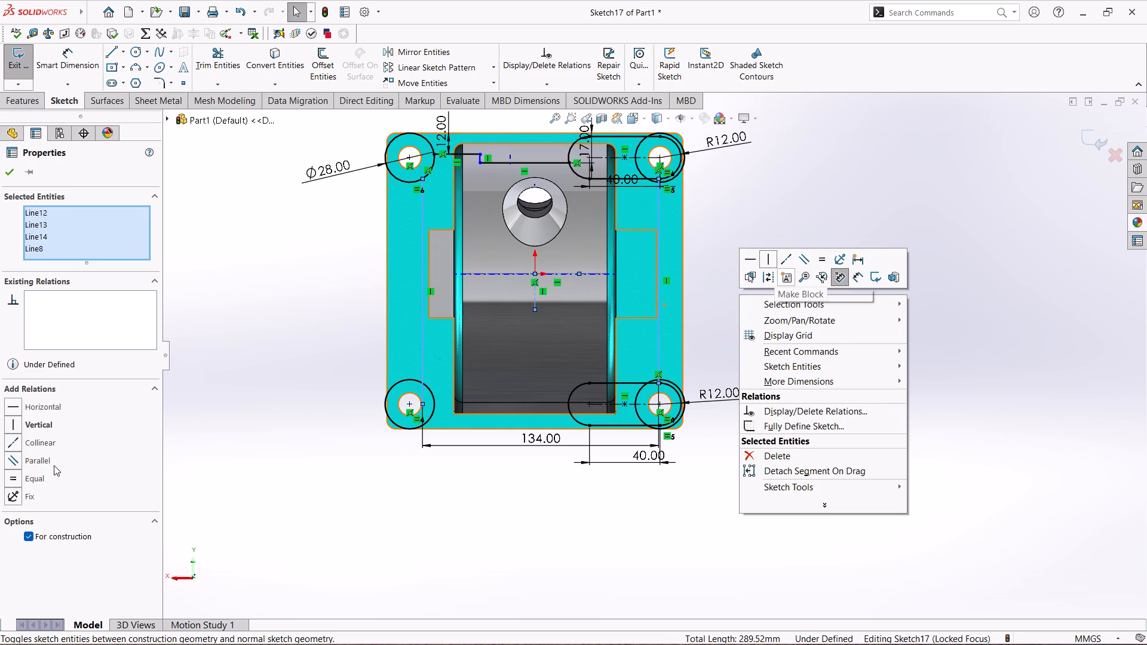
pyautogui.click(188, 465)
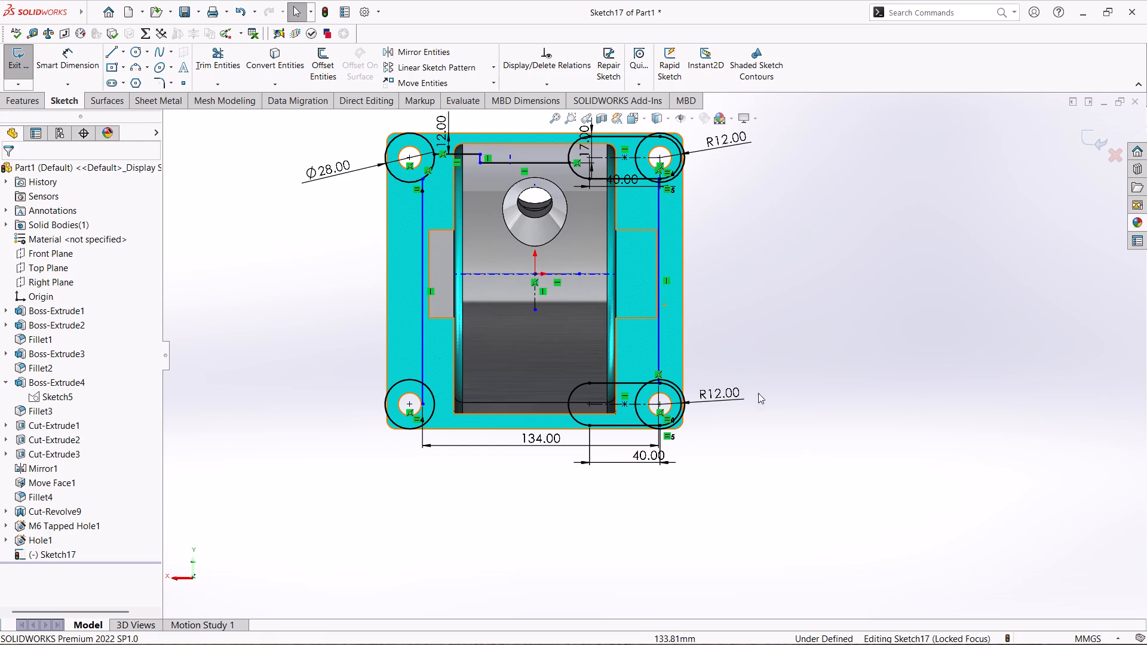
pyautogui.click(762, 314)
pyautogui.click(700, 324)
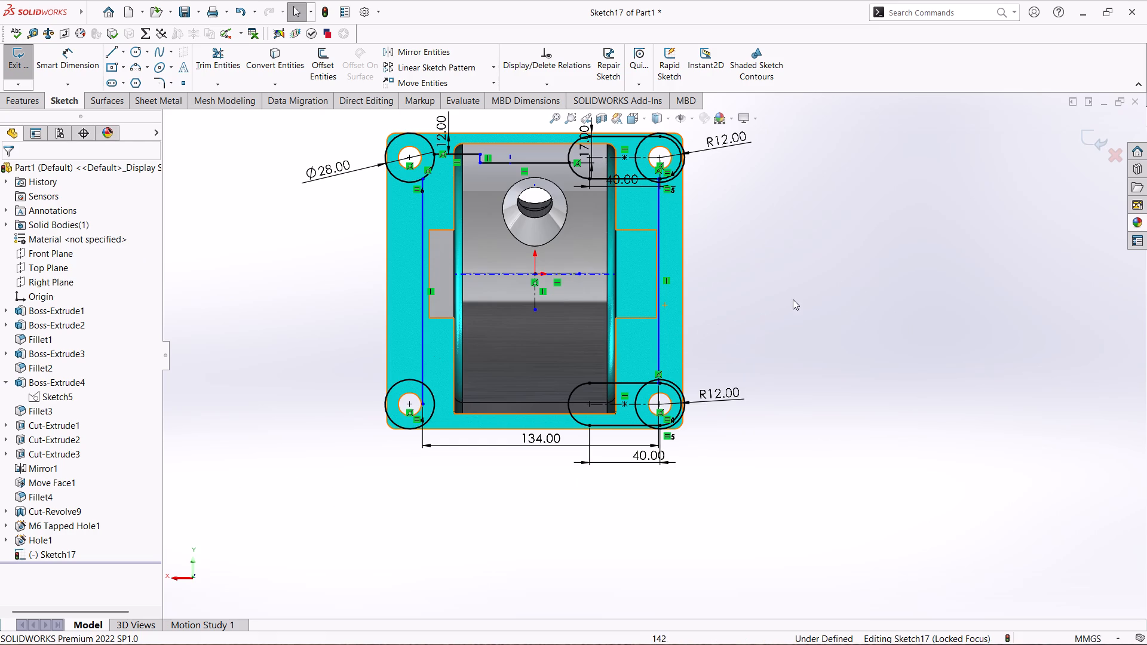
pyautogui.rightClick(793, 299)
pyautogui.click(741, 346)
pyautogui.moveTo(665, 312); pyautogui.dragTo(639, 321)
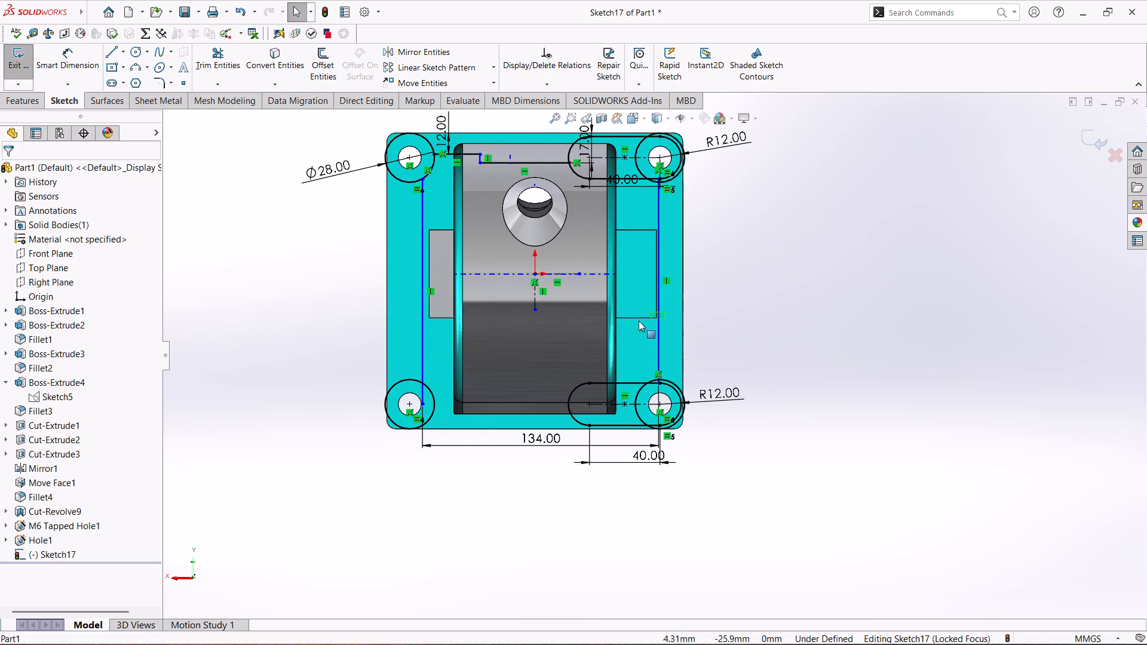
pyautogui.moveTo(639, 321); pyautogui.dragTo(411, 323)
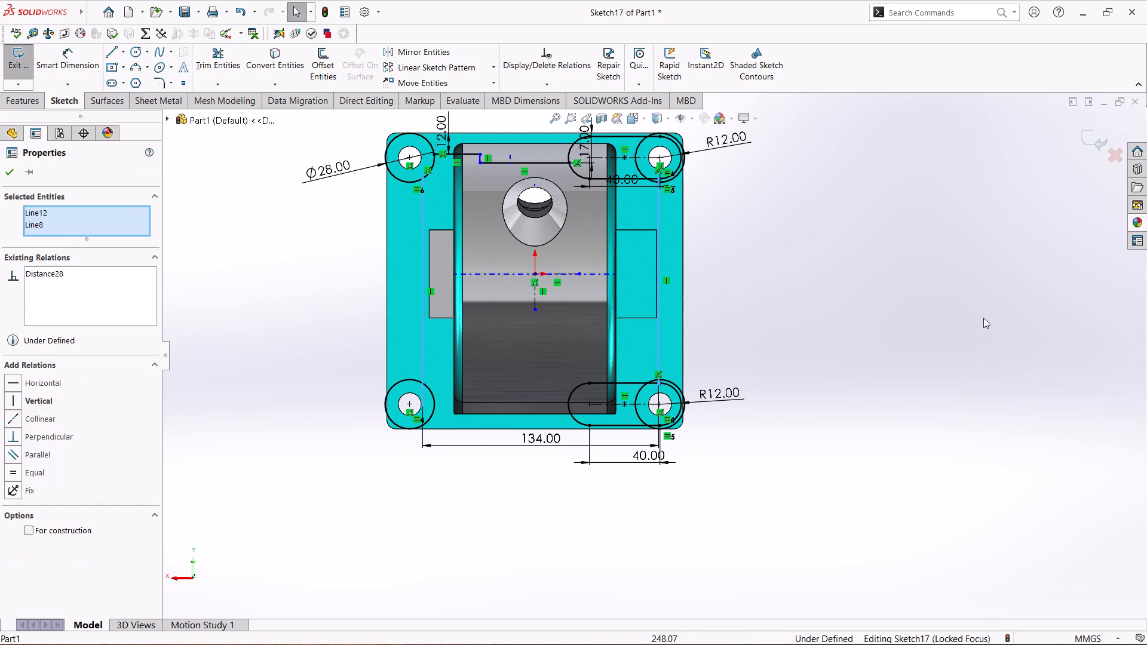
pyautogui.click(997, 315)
# Make the two long vertical lines symmetric about the short vertical centerline through the origin.
pyautogui.moveTo(670, 292); pyautogui.dragTo(543, 294)
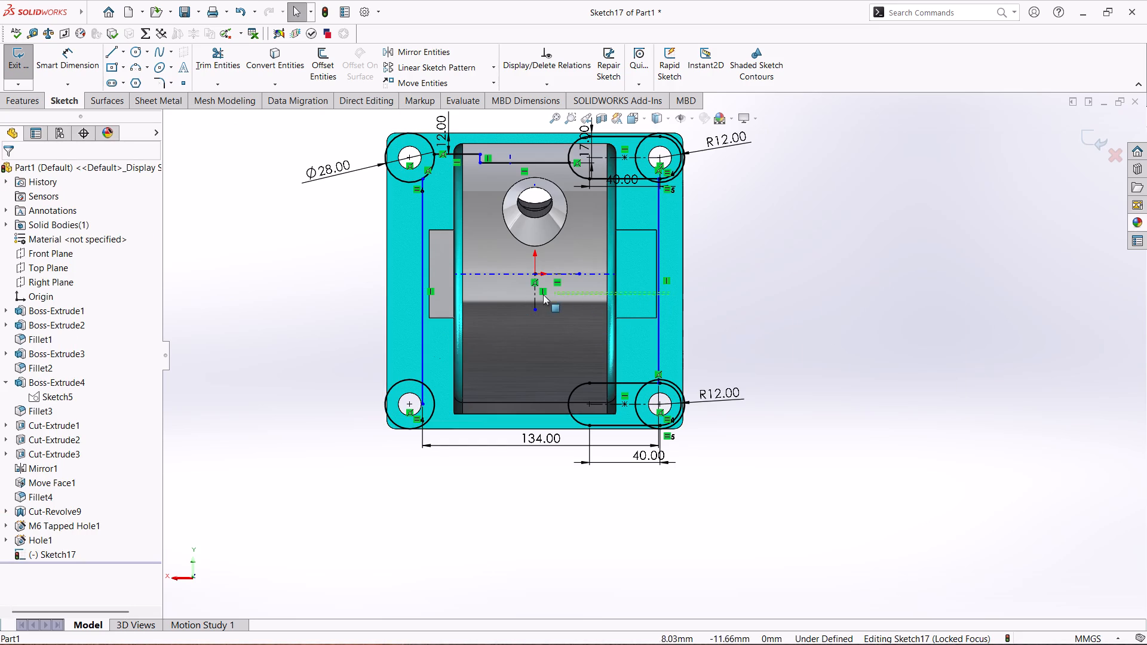
pyautogui.moveTo(543, 294); pyautogui.dragTo(390, 294)
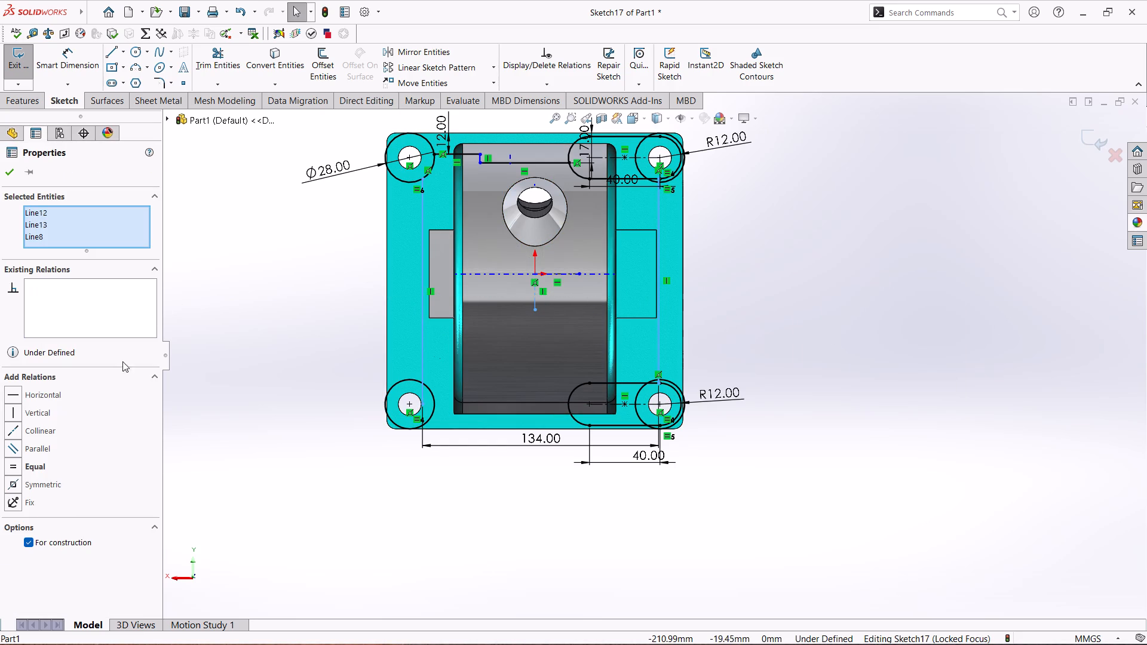
pyautogui.click(10, 486)
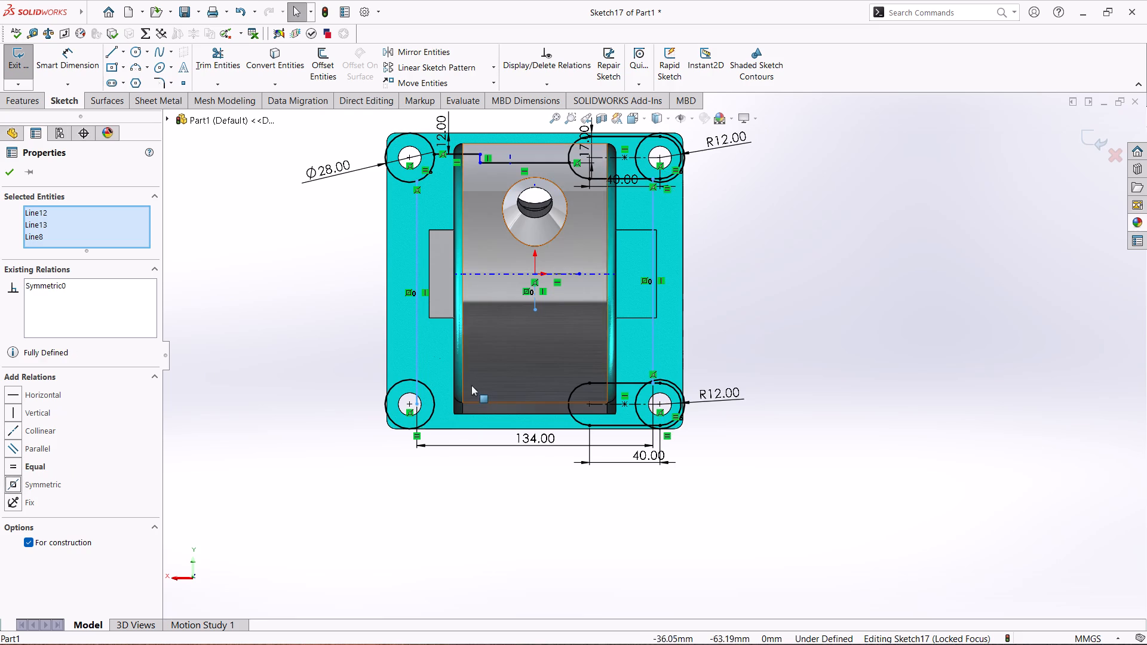
pyautogui.click(7, 173)
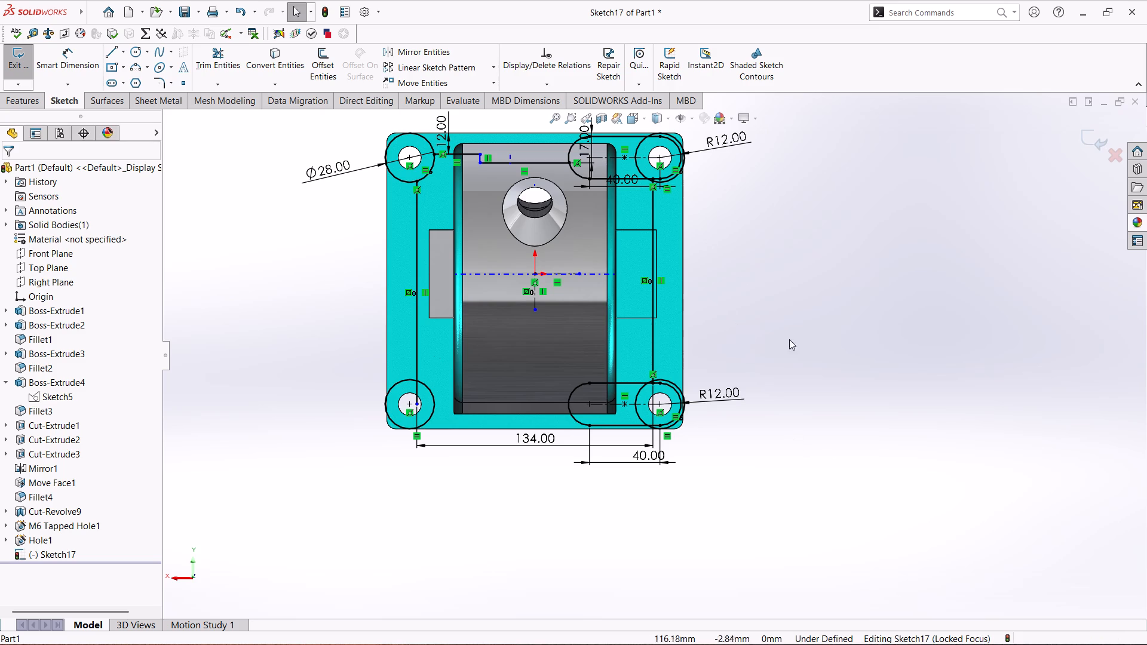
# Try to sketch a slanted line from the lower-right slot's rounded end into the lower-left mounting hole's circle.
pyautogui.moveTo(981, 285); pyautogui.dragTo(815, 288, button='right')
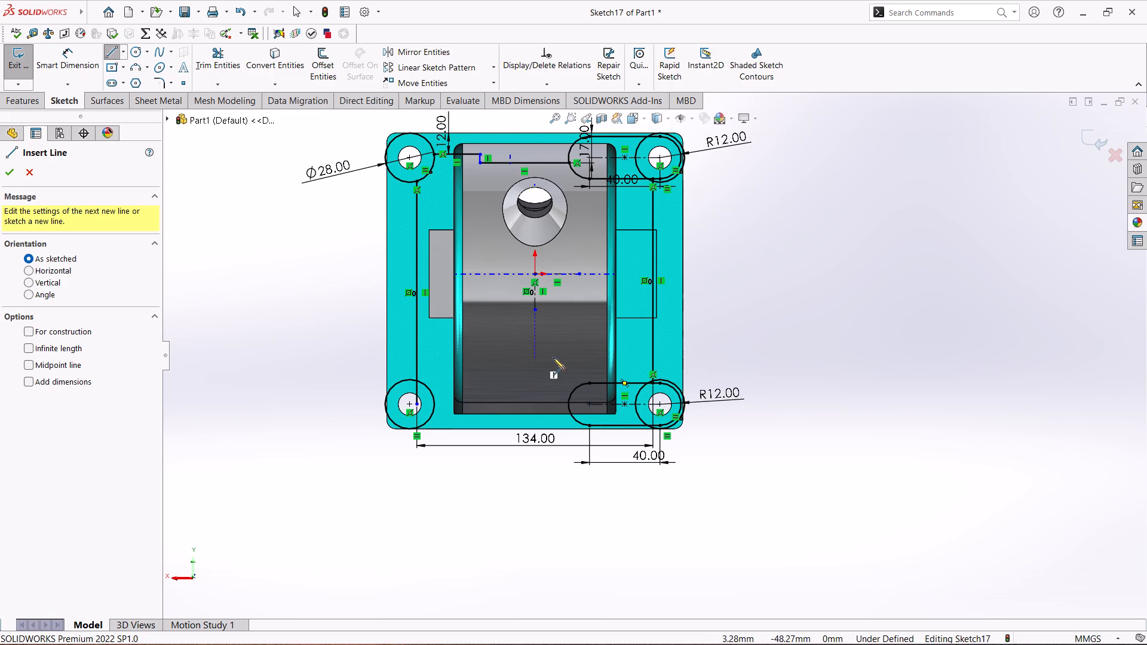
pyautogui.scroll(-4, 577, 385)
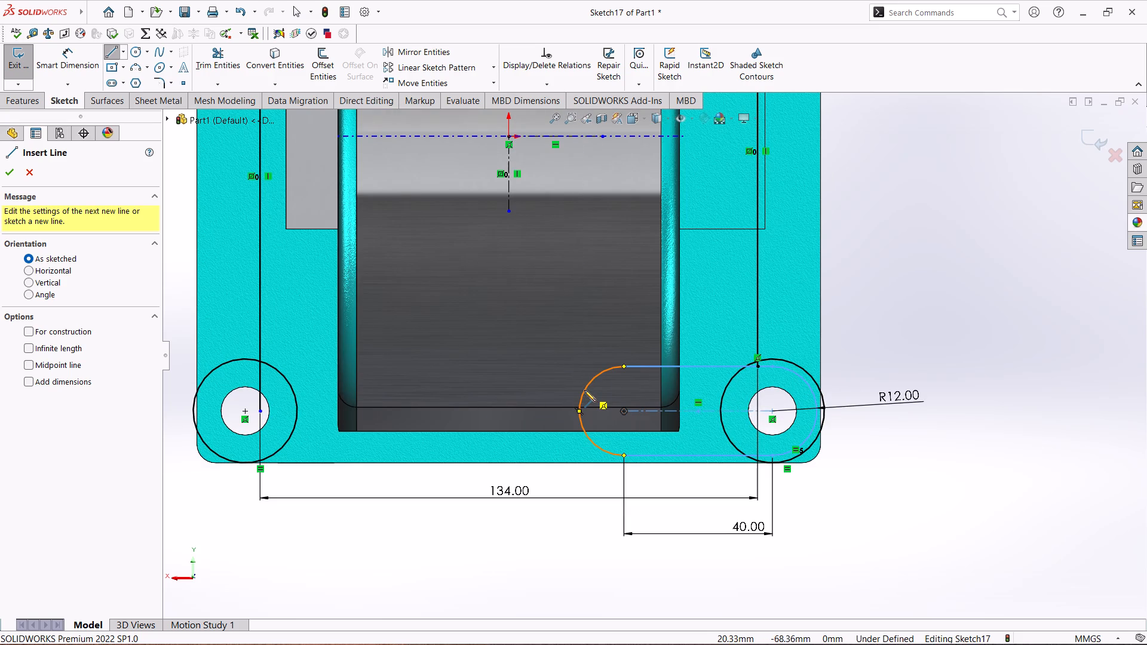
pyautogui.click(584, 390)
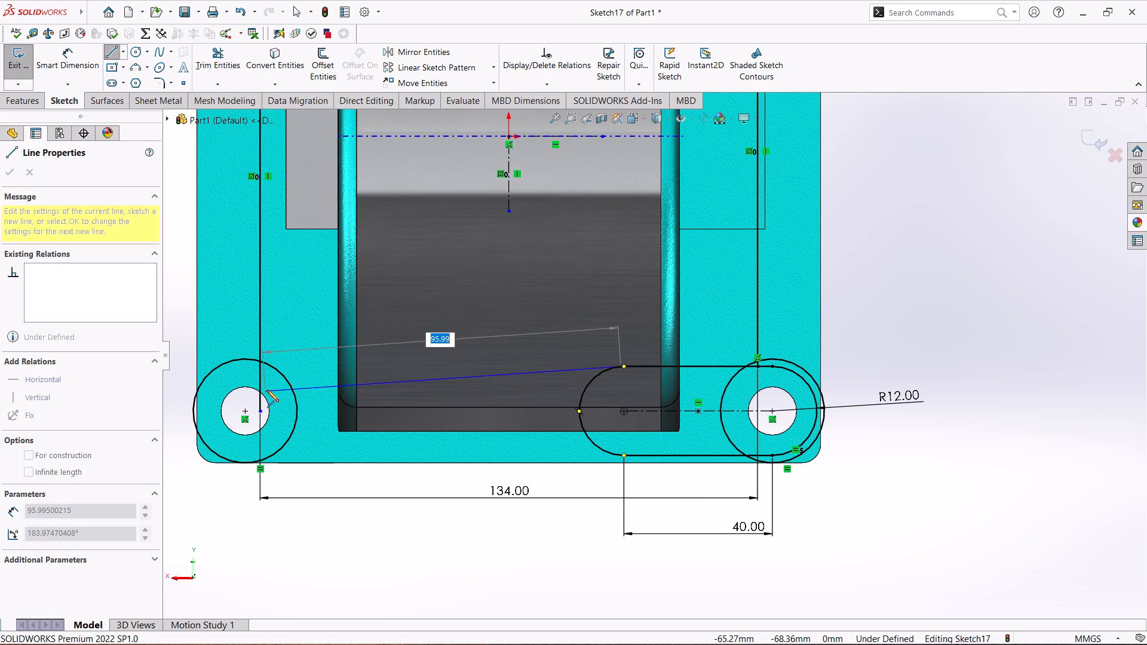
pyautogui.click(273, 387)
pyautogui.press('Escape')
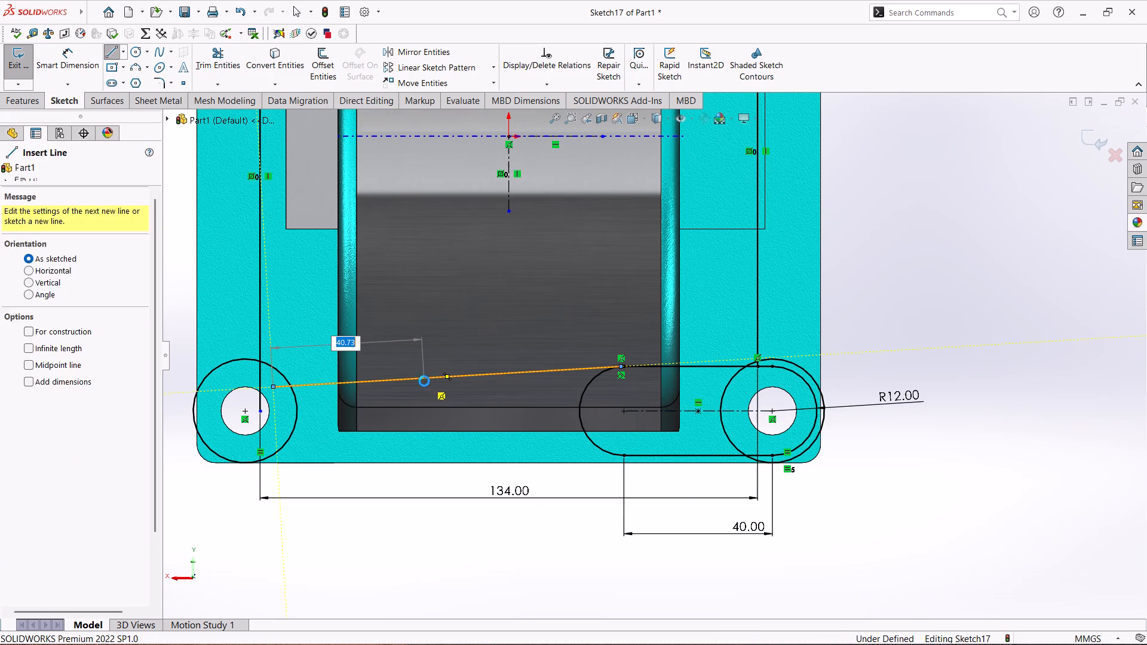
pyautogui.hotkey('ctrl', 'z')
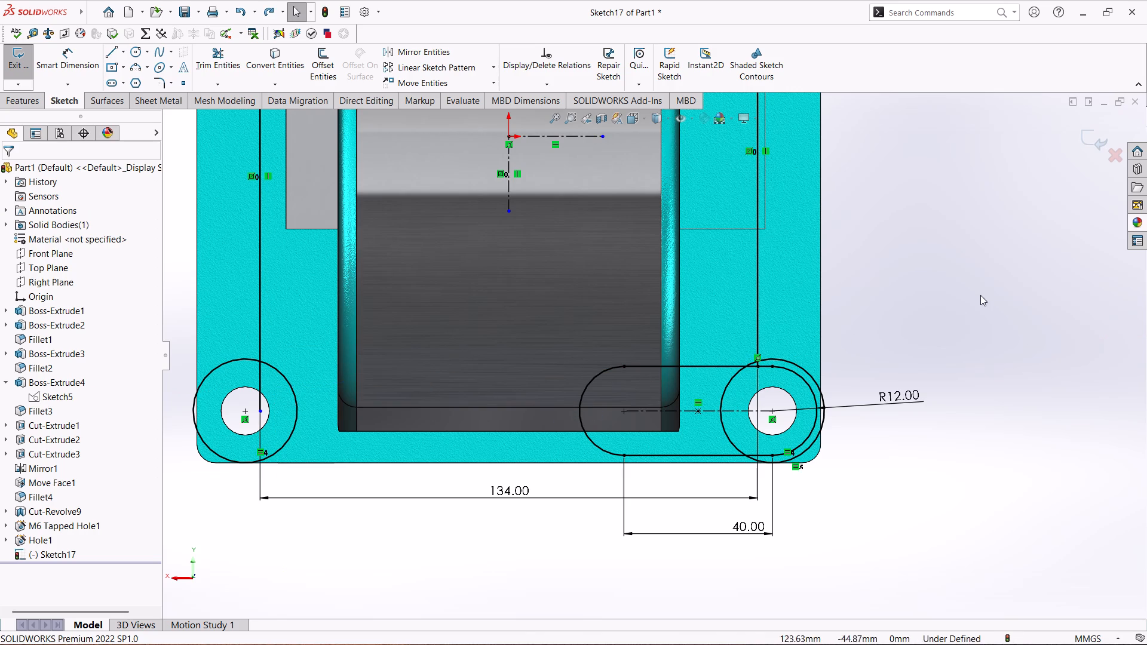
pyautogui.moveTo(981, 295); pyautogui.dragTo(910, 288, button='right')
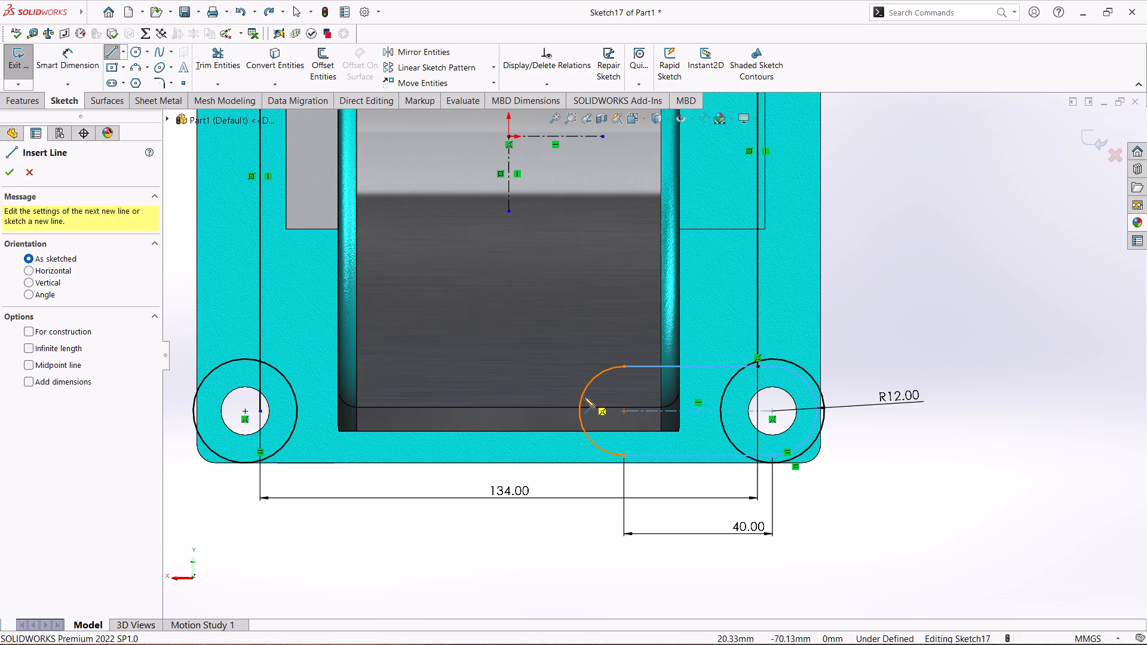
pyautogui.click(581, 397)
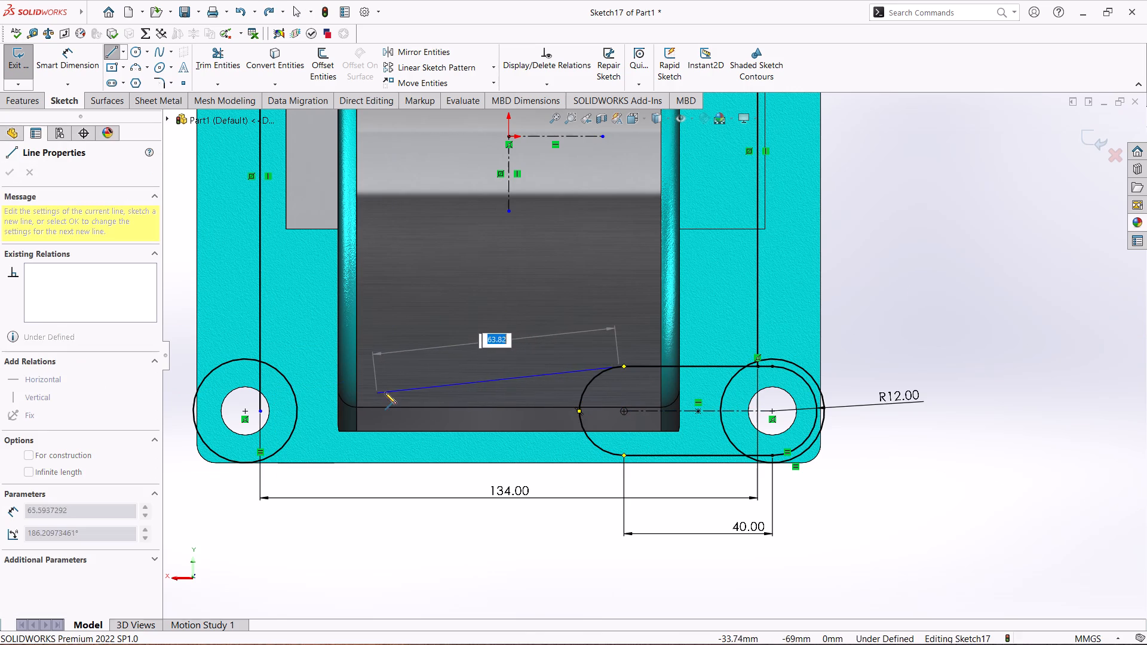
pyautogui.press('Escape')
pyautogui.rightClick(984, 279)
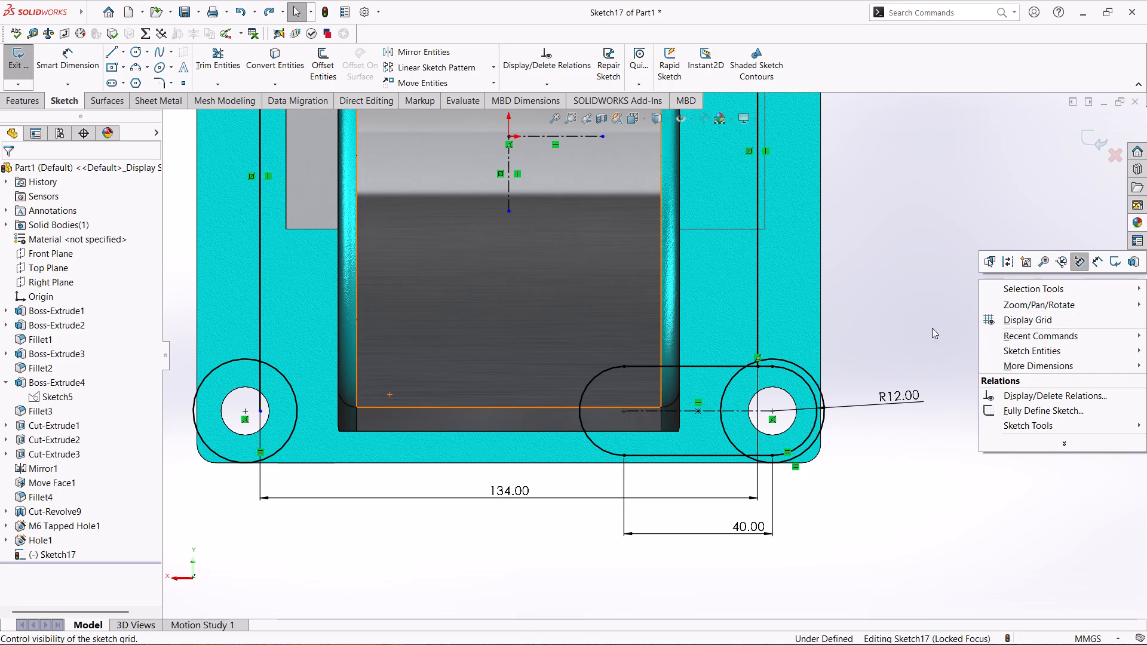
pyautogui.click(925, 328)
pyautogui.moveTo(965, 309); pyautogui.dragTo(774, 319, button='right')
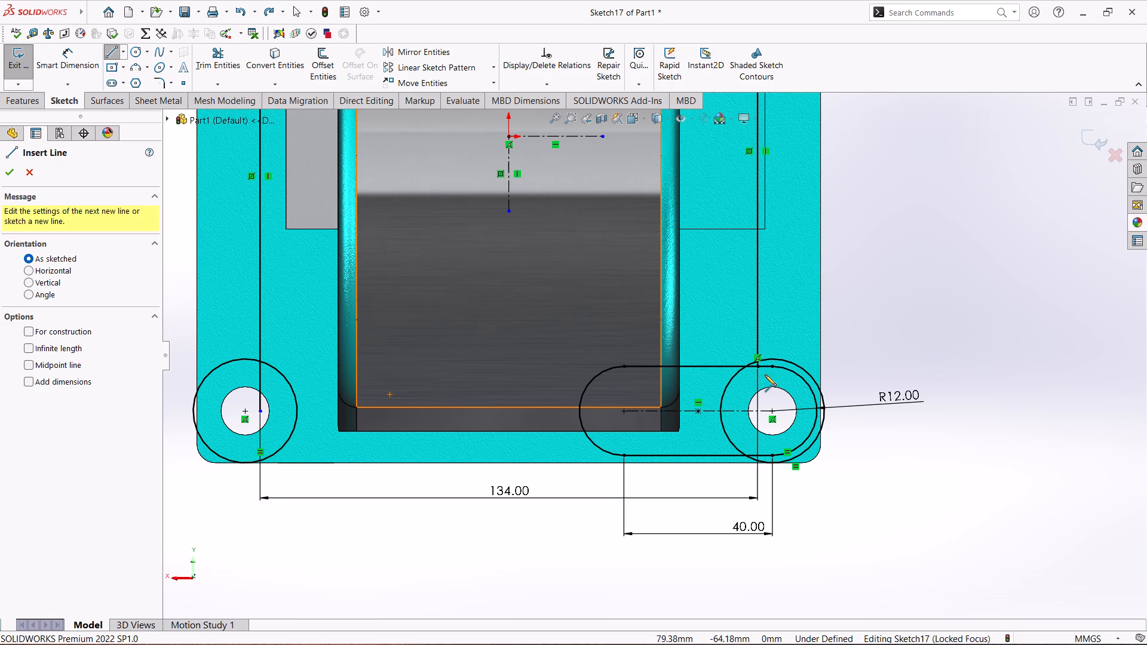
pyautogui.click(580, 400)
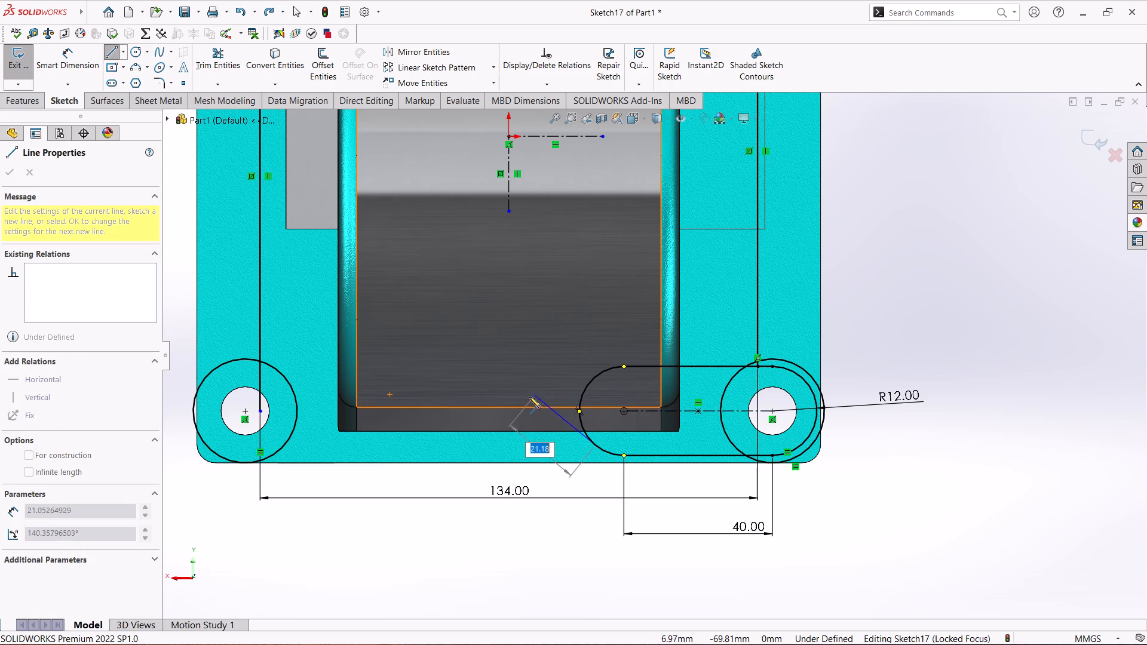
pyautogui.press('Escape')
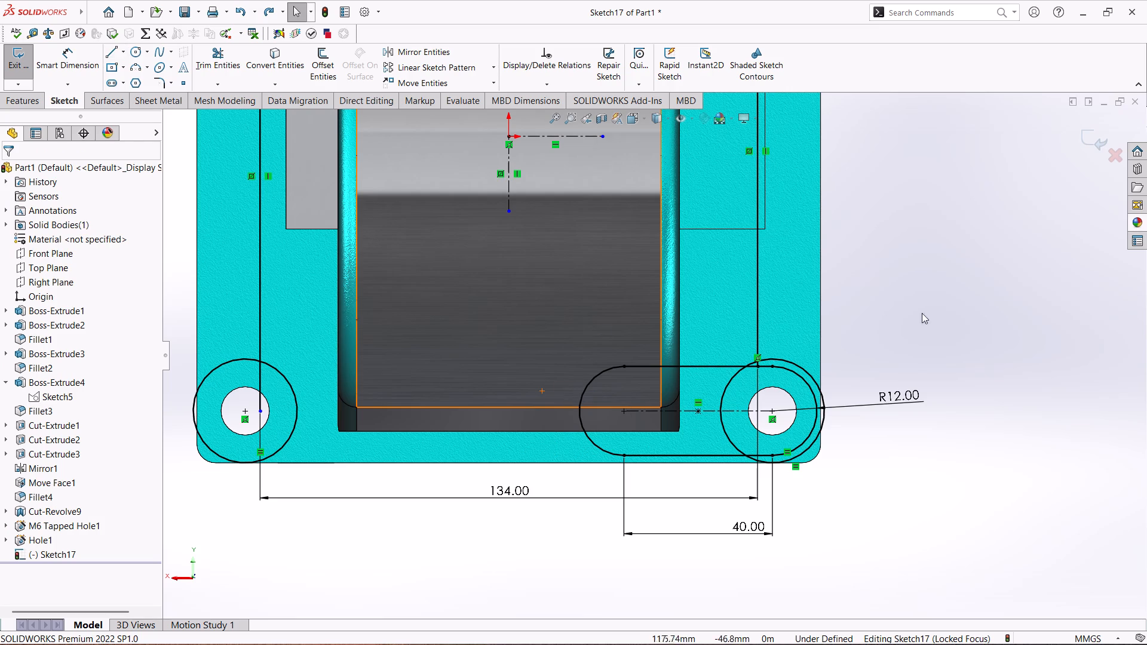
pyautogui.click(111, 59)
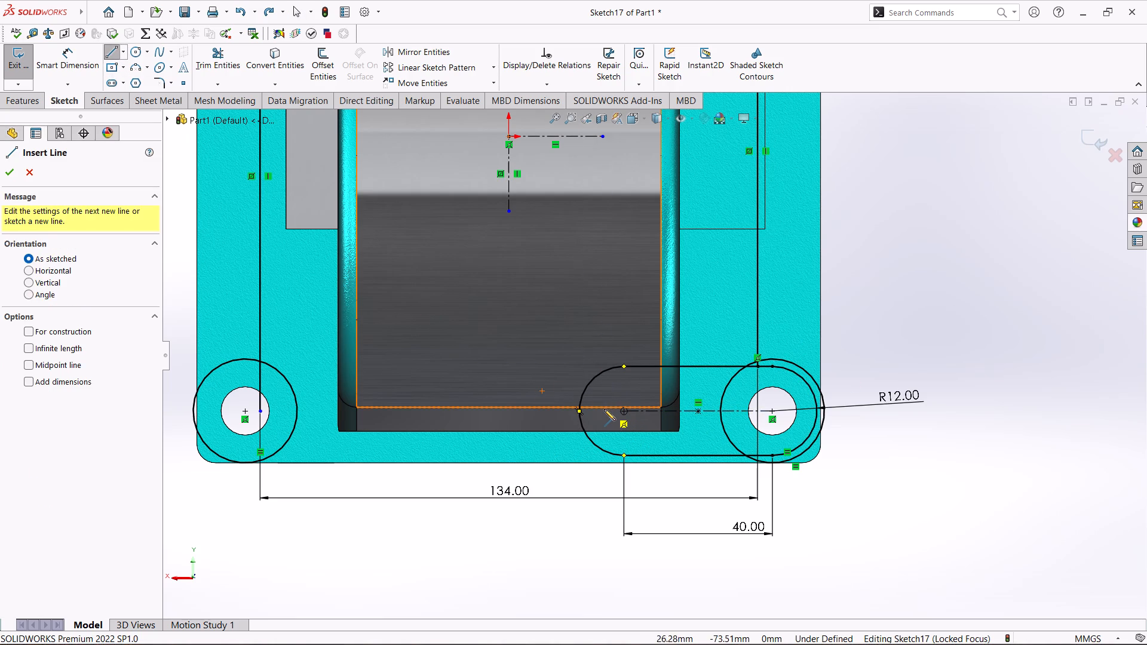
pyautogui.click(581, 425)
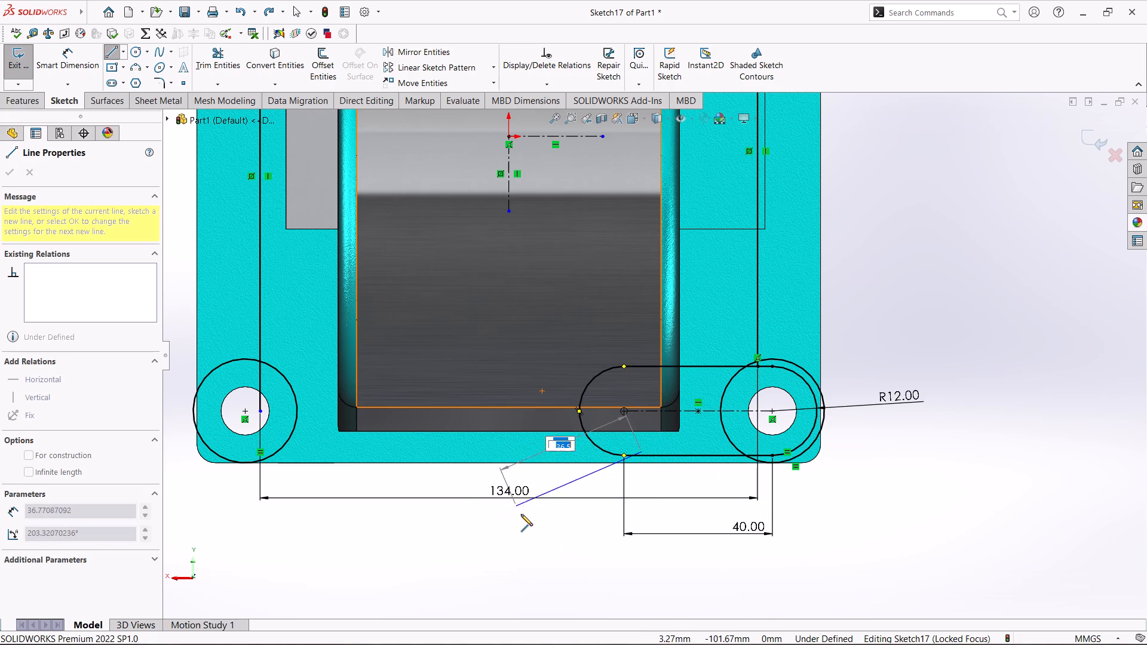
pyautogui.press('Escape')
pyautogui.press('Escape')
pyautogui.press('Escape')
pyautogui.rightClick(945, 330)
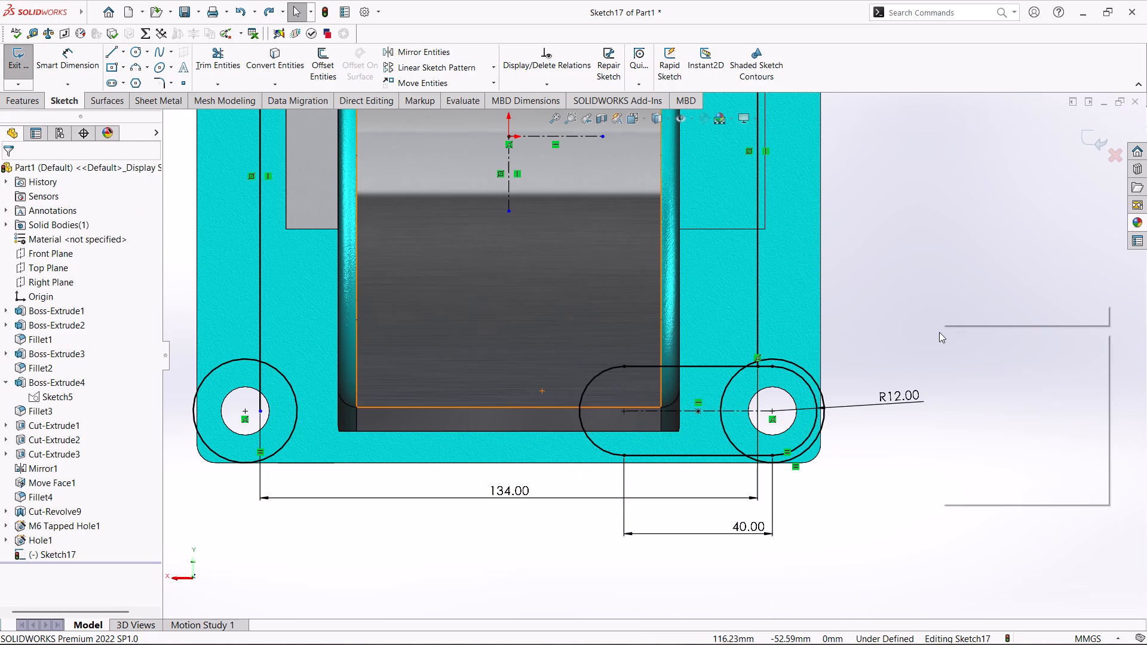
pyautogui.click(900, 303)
# Sketch a horizontal line from the lower-right slot's rounded end, above its centerline, to just inside the lower-left mounting hole's circle.
pyautogui.scroll(3, 898, 307)
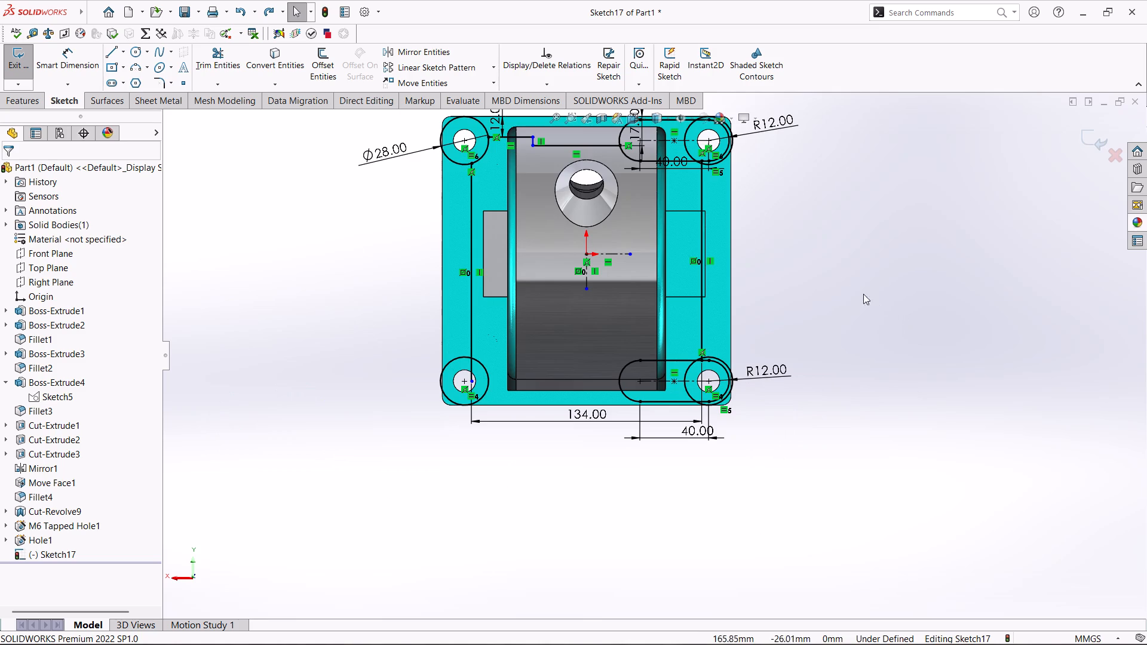
pyautogui.scroll(-2, 833, 283)
pyautogui.scroll(-4, 528, 420)
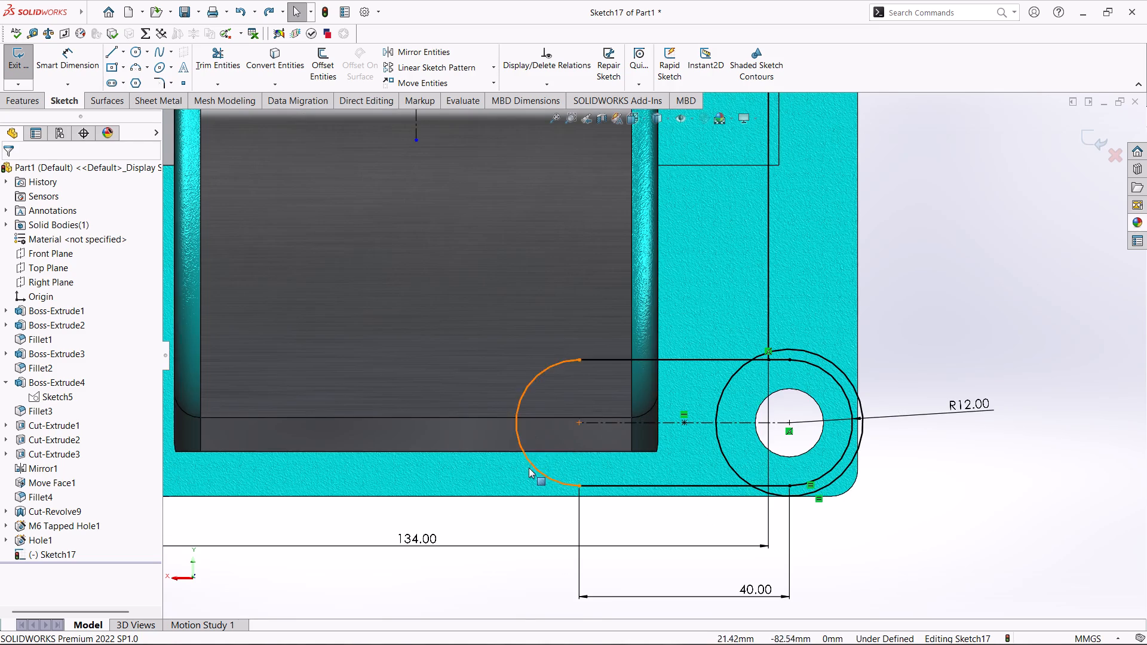
pyautogui.click(109, 50)
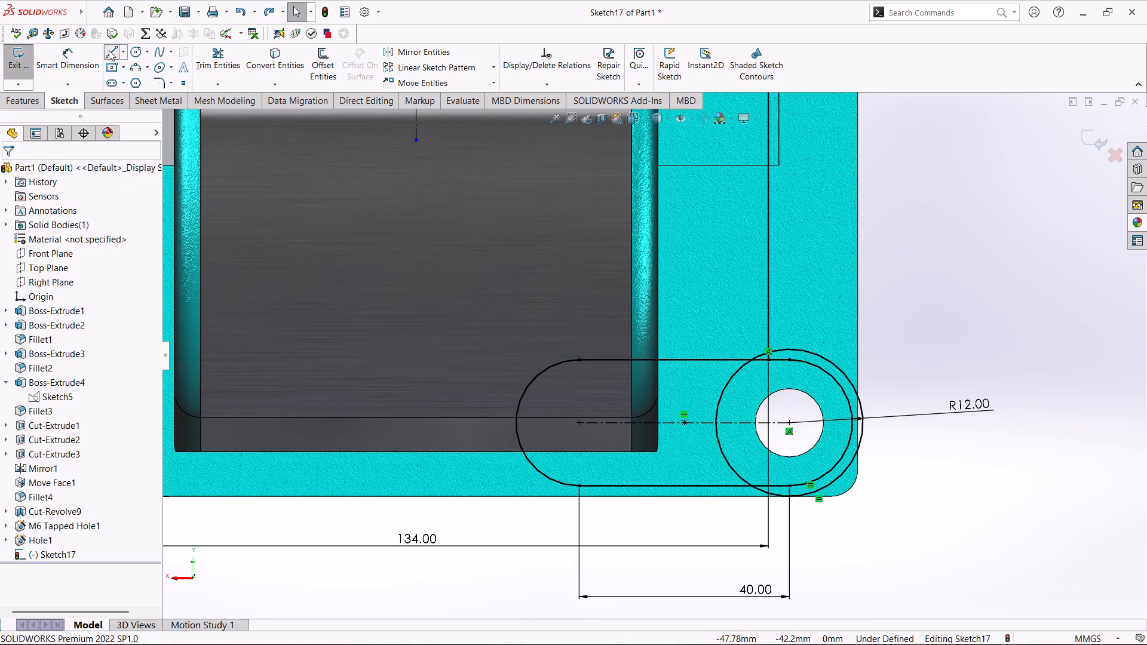
pyautogui.click(523, 396)
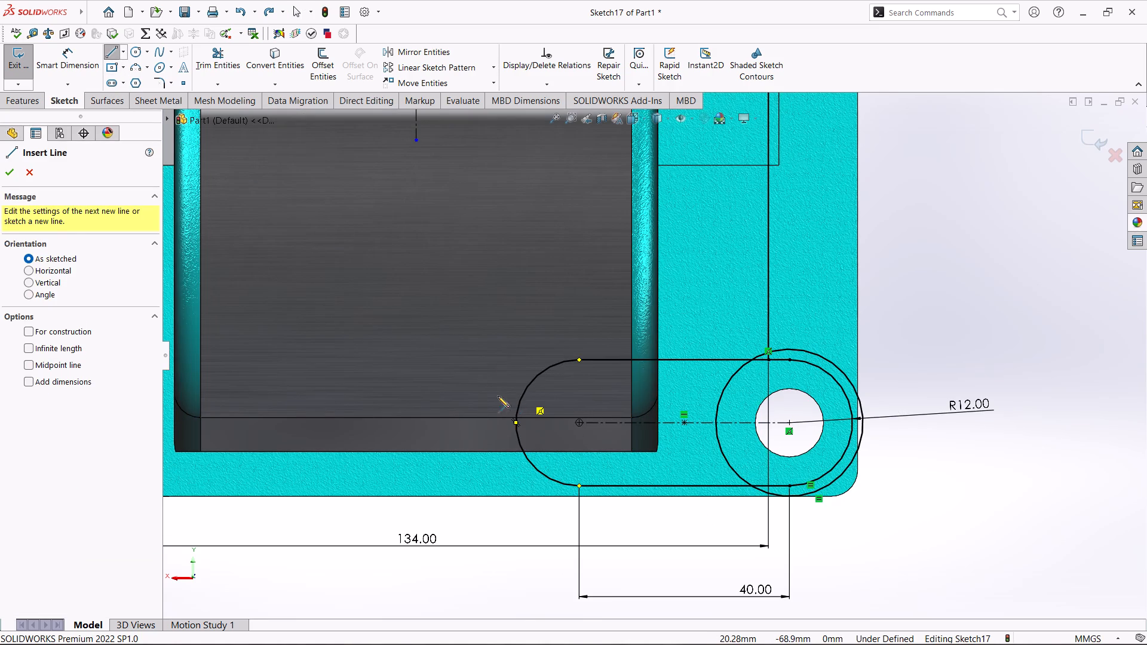
pyautogui.scroll(3, 391, 398)
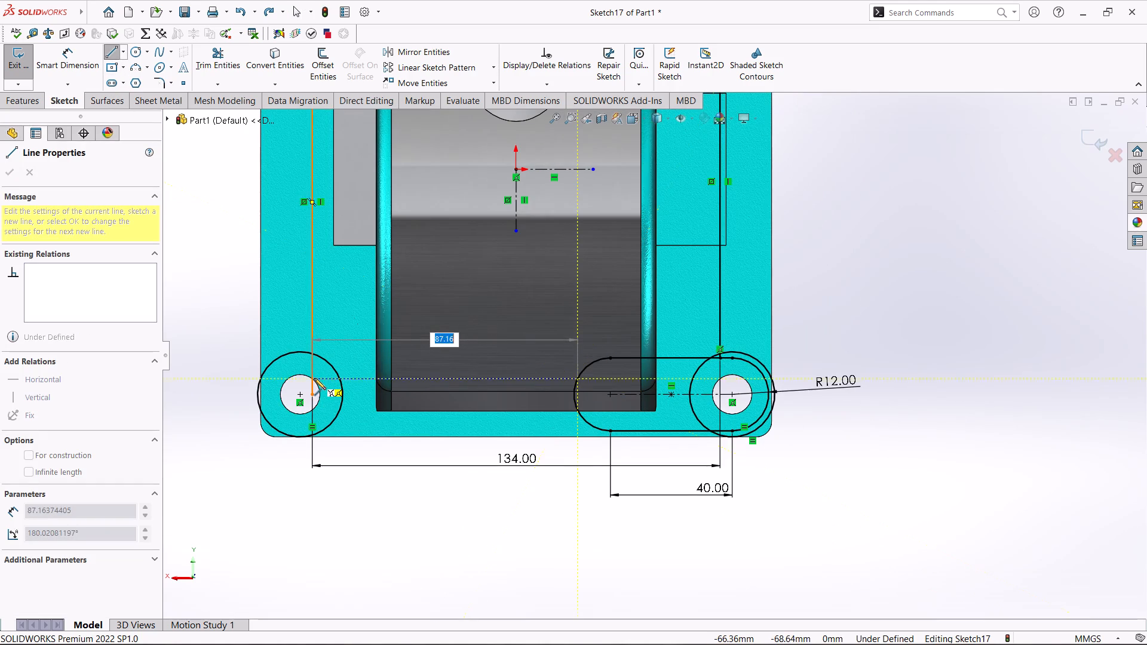
pyautogui.click(322, 380)
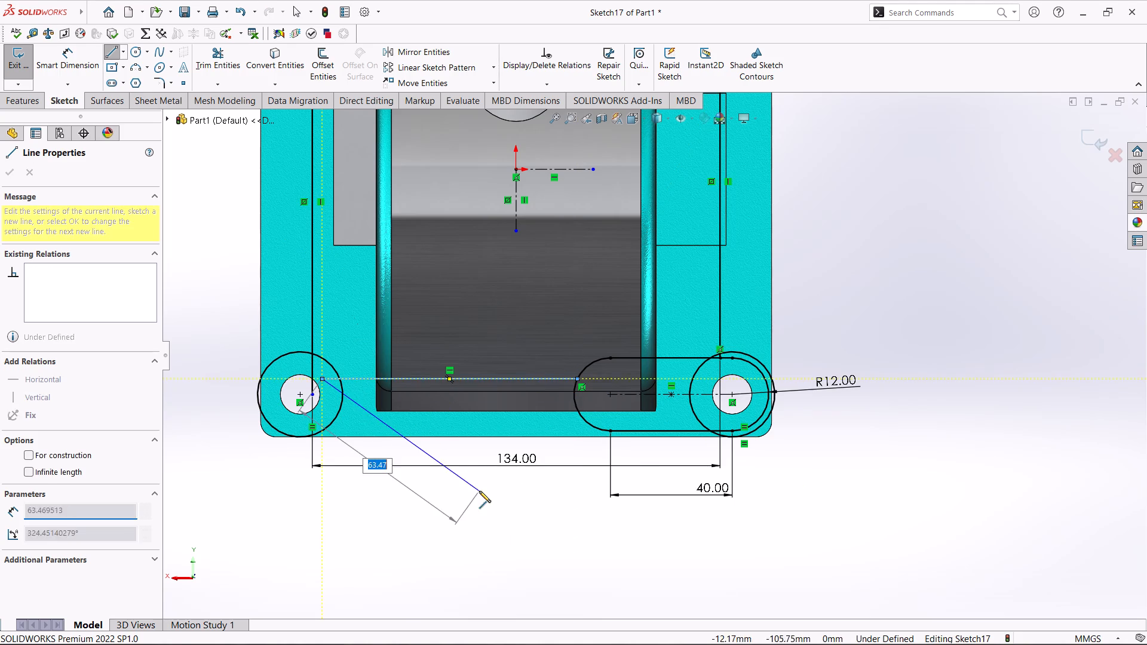
pyautogui.press('Escape')
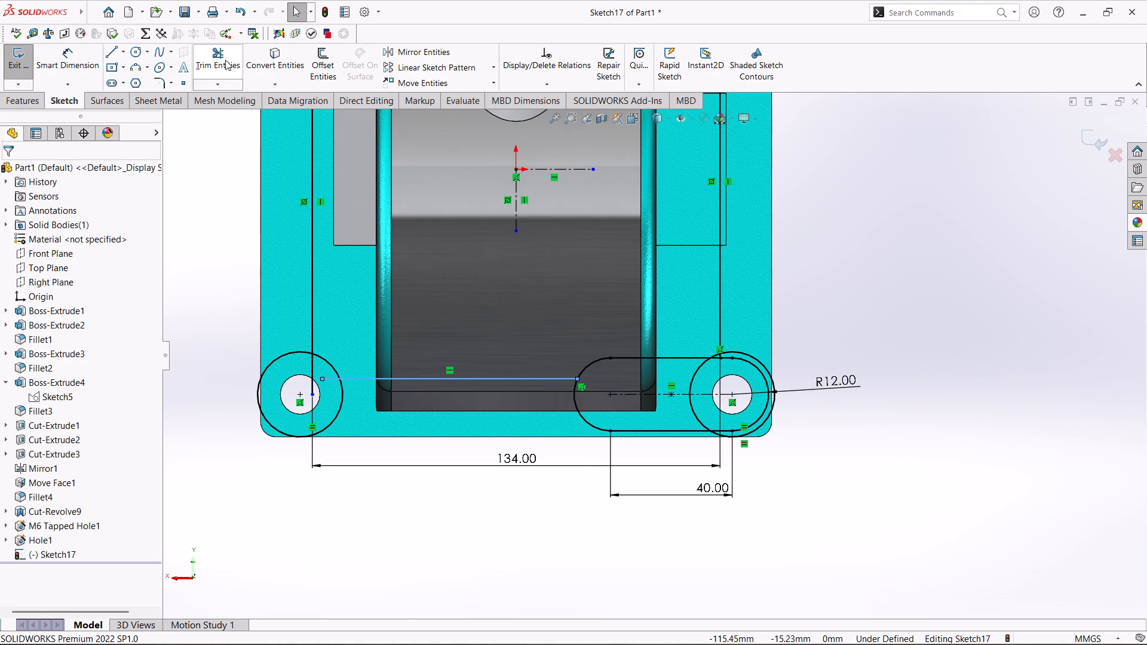
# Trim away the long vertical line and the horizontal line where they extend inside the lower-left mounting hole's circle.
pyautogui.click(219, 60)
pyautogui.moveTo(298, 358); pyautogui.dragTo(317, 371)
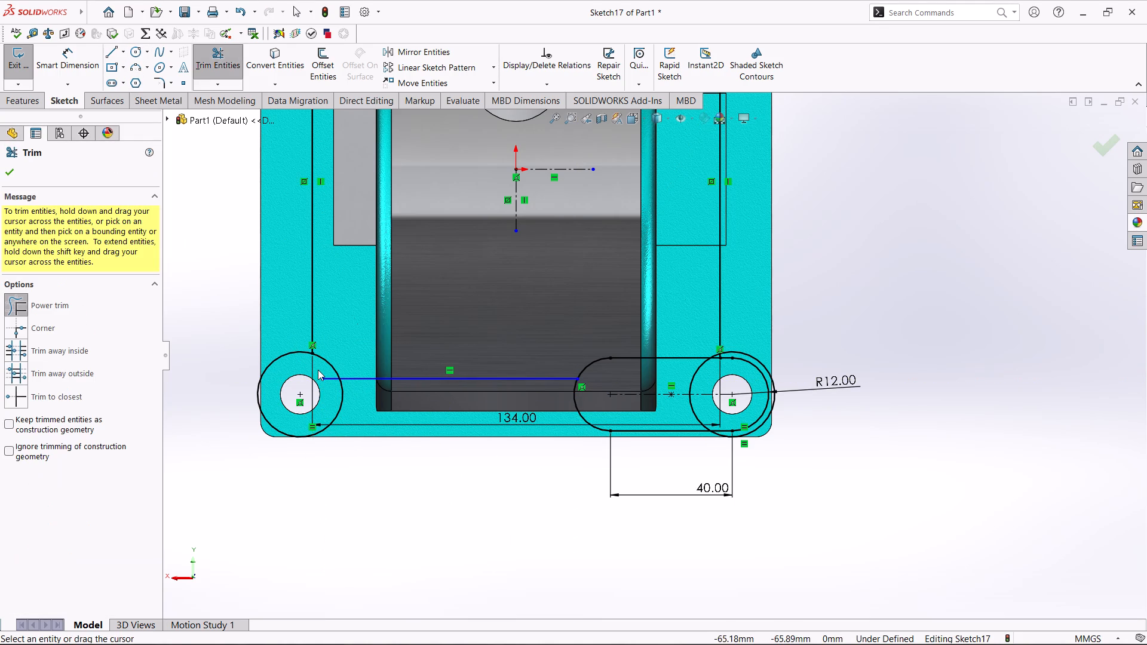
pyautogui.moveTo(320, 369); pyautogui.dragTo(330, 386)
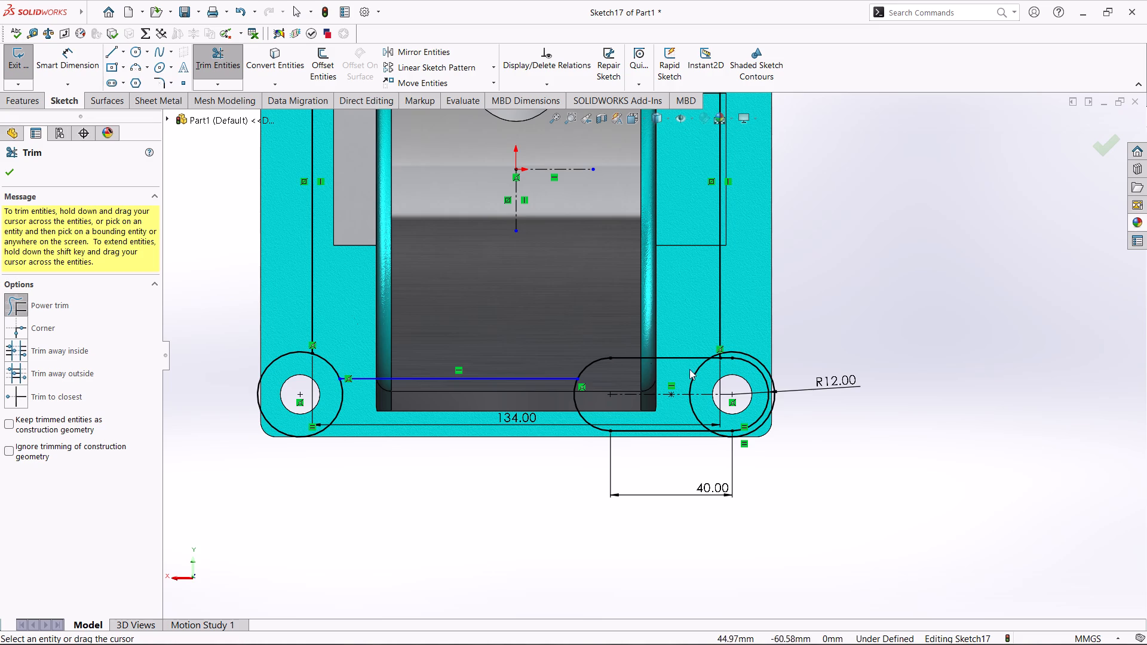
# Dimension the short vertical step line at 42 mm from the left long vertical line.
pyautogui.moveTo(881, 380); pyautogui.dragTo(881, 285, button='right')
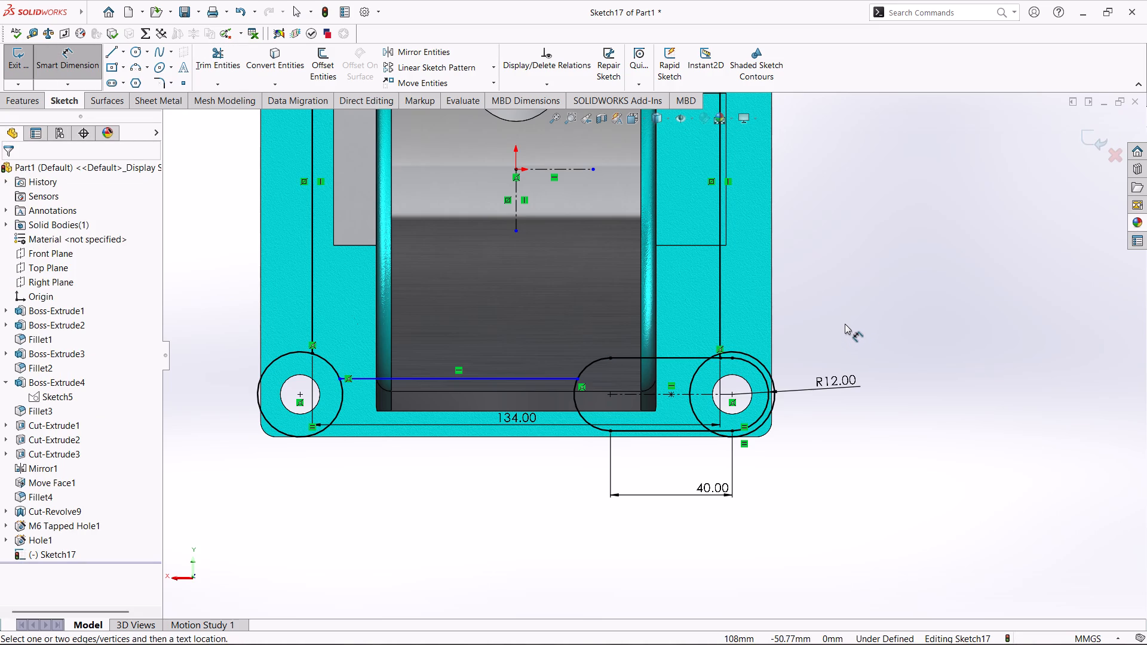
pyautogui.scroll(1, 781, 331)
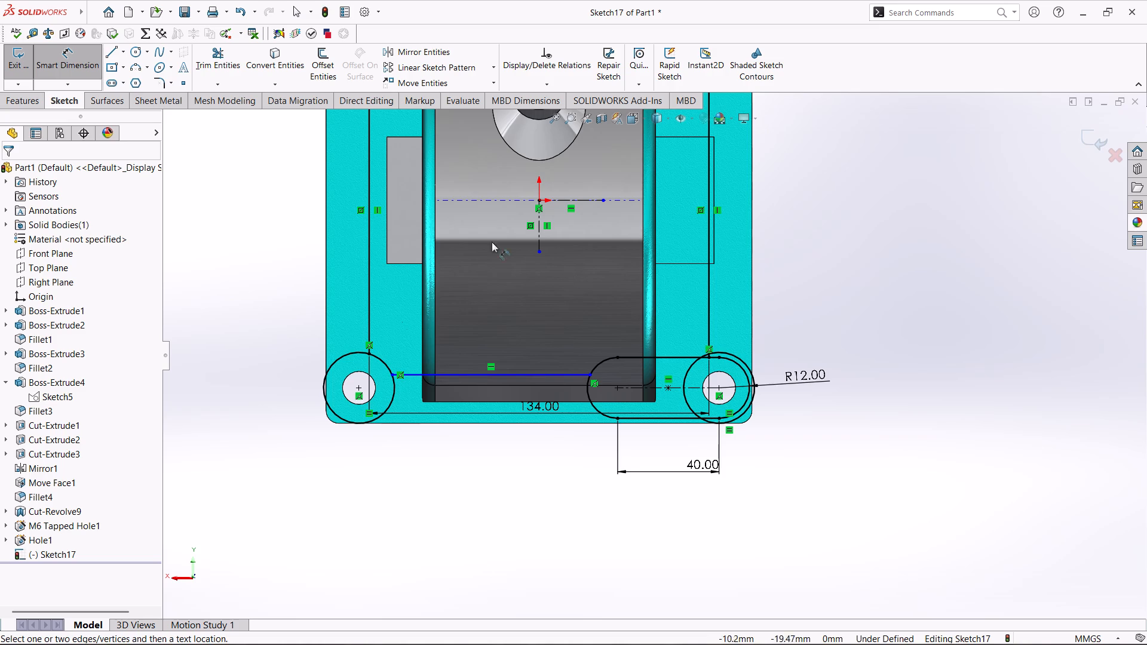
pyautogui.scroll(4, 465, 222)
pyautogui.scroll(-4, 520, 142)
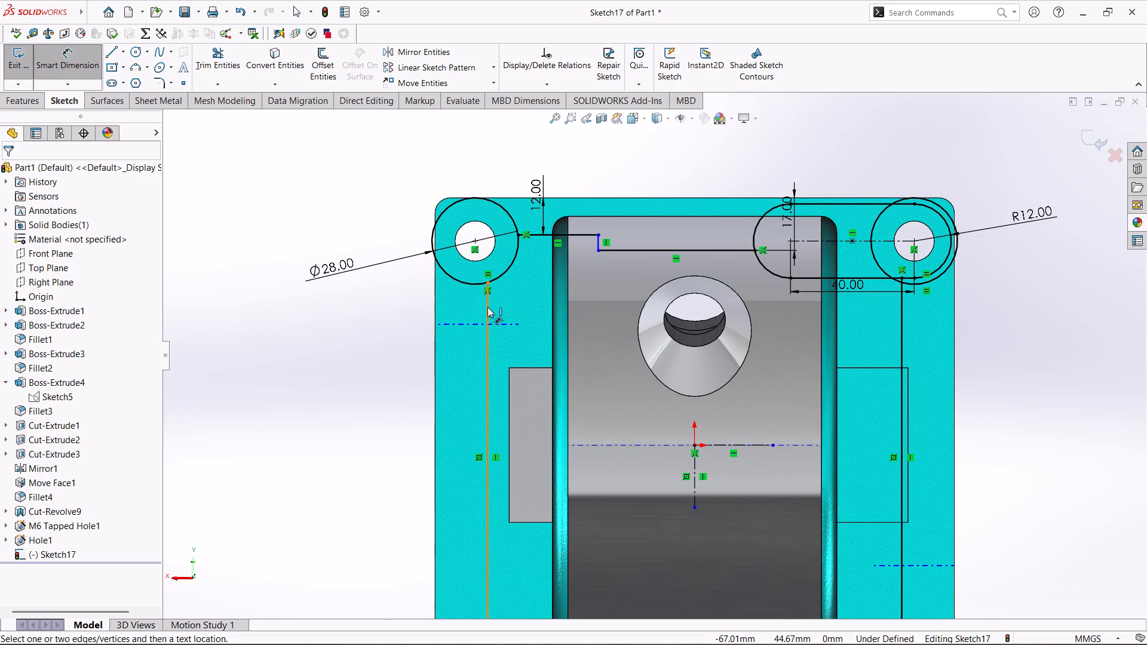
pyautogui.click(487, 307)
pyautogui.click(596, 240)
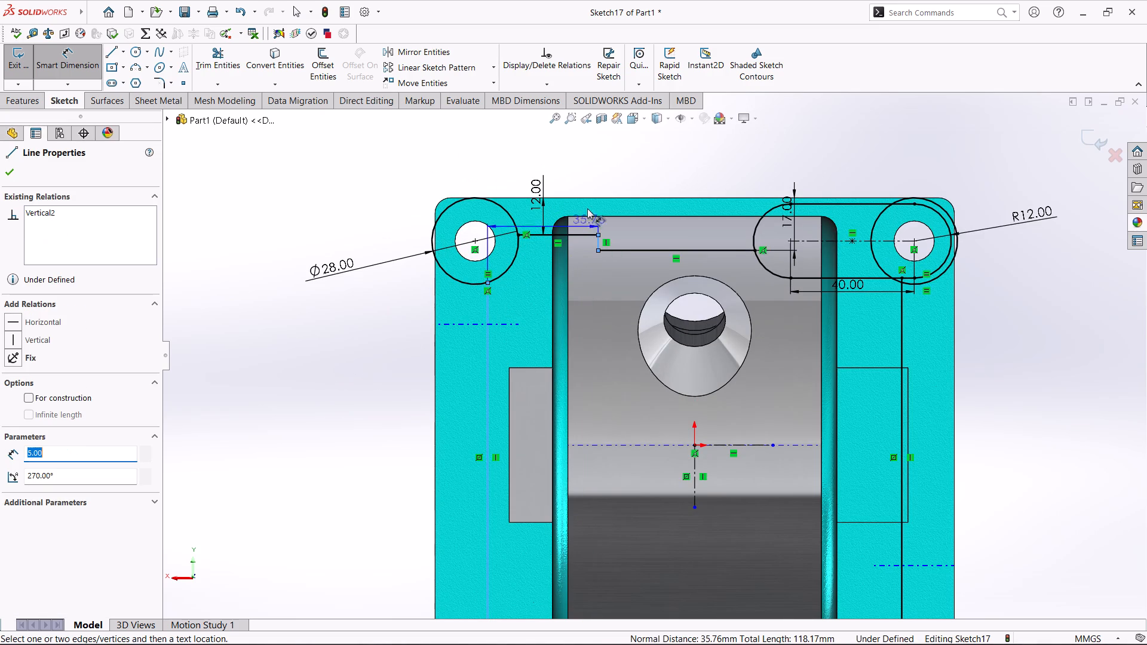
pyautogui.click(590, 157)
pyautogui.write('42')
pyautogui.press('Return')
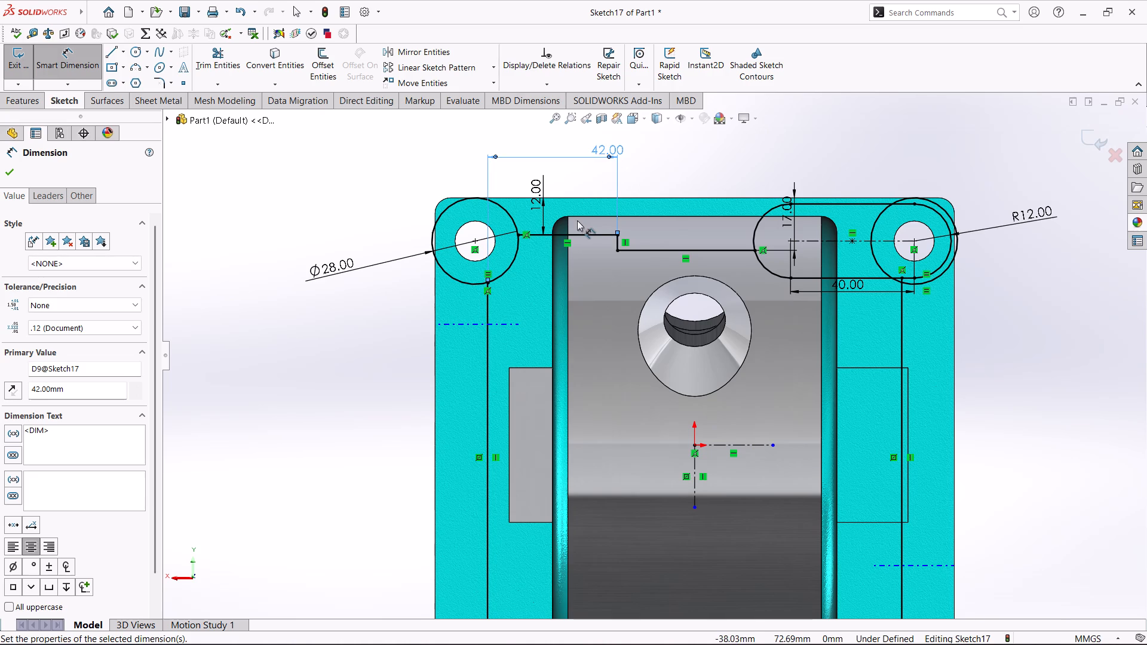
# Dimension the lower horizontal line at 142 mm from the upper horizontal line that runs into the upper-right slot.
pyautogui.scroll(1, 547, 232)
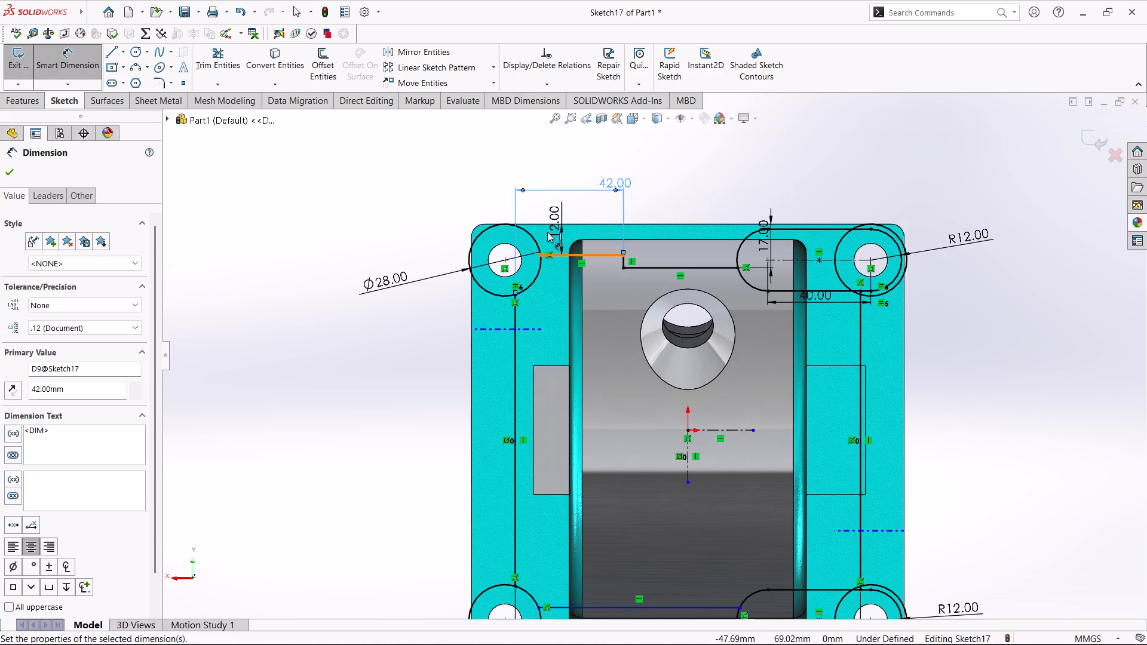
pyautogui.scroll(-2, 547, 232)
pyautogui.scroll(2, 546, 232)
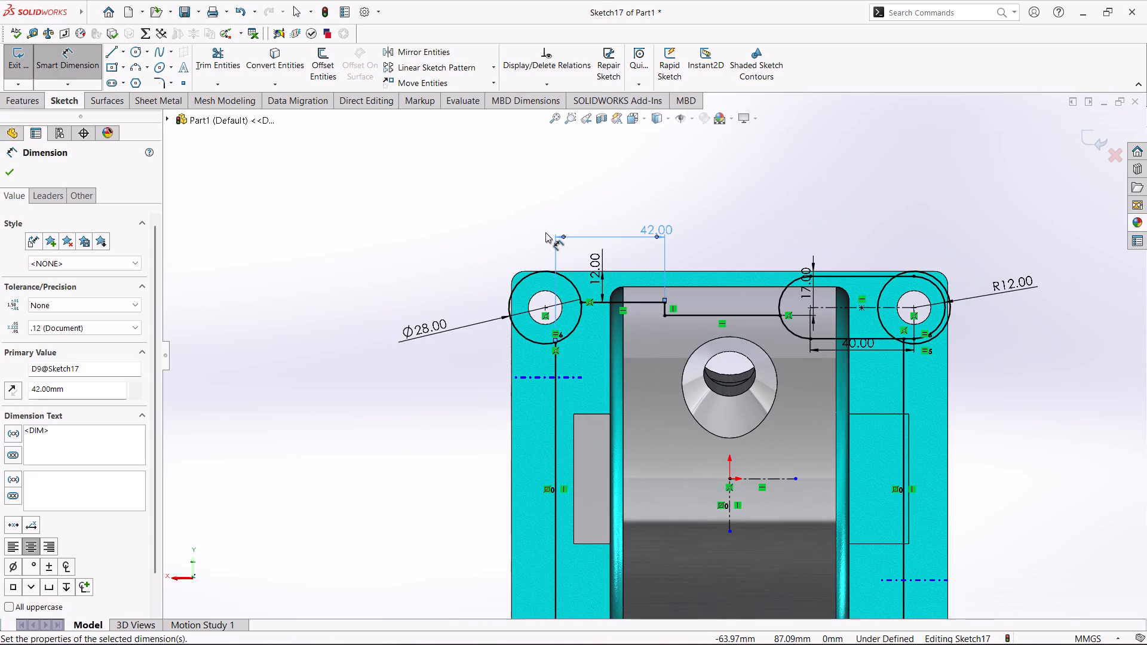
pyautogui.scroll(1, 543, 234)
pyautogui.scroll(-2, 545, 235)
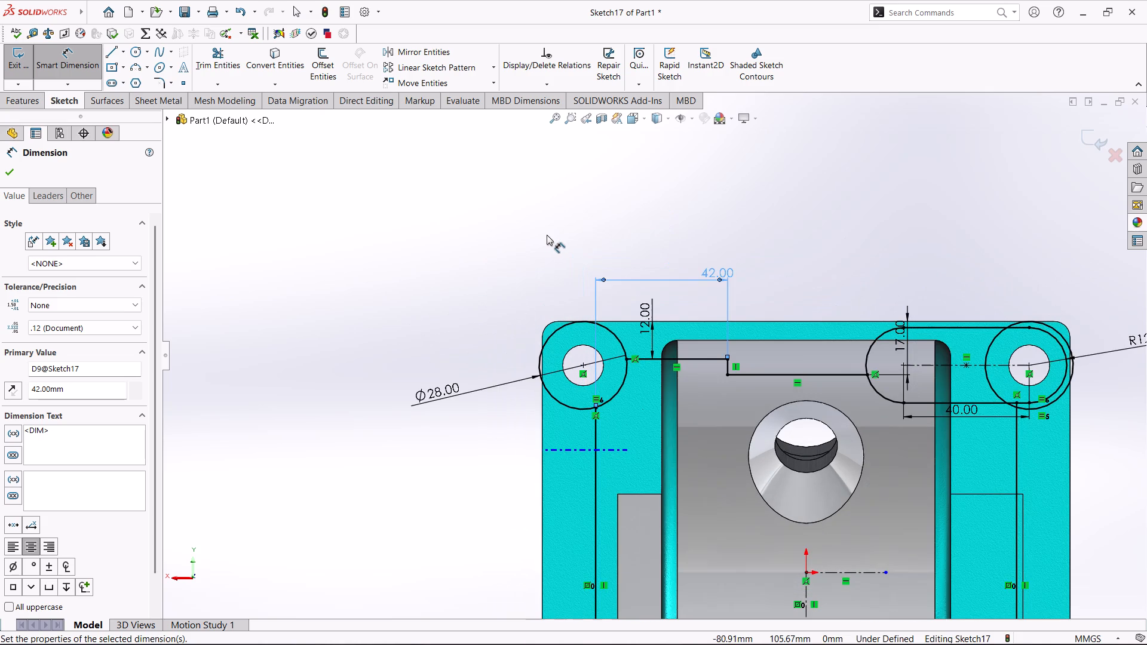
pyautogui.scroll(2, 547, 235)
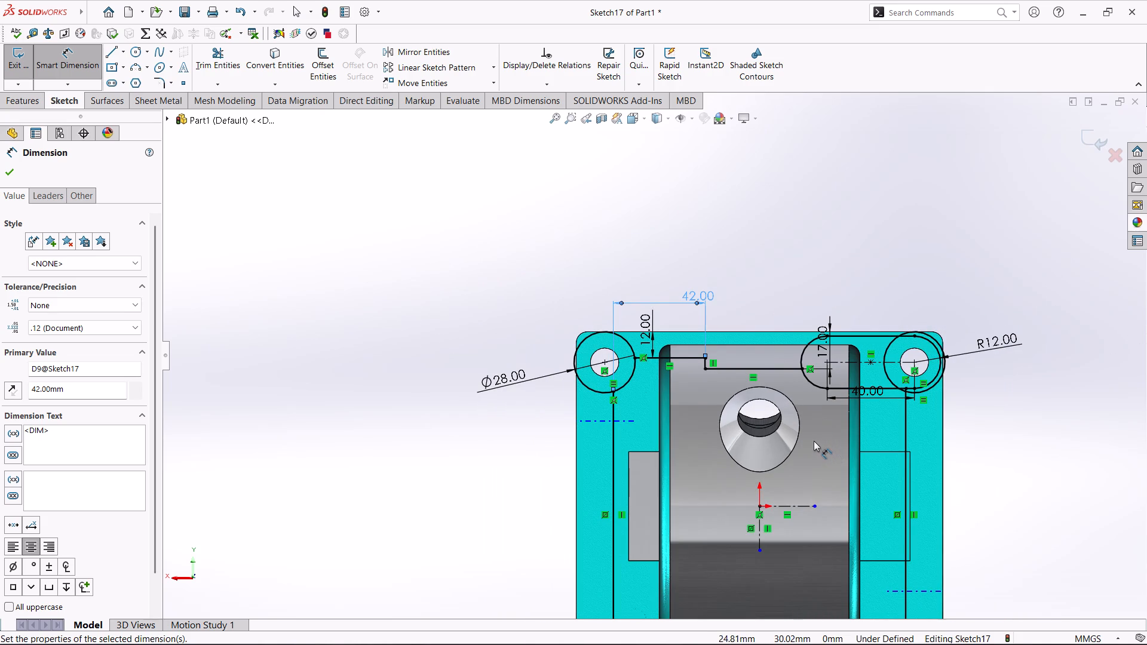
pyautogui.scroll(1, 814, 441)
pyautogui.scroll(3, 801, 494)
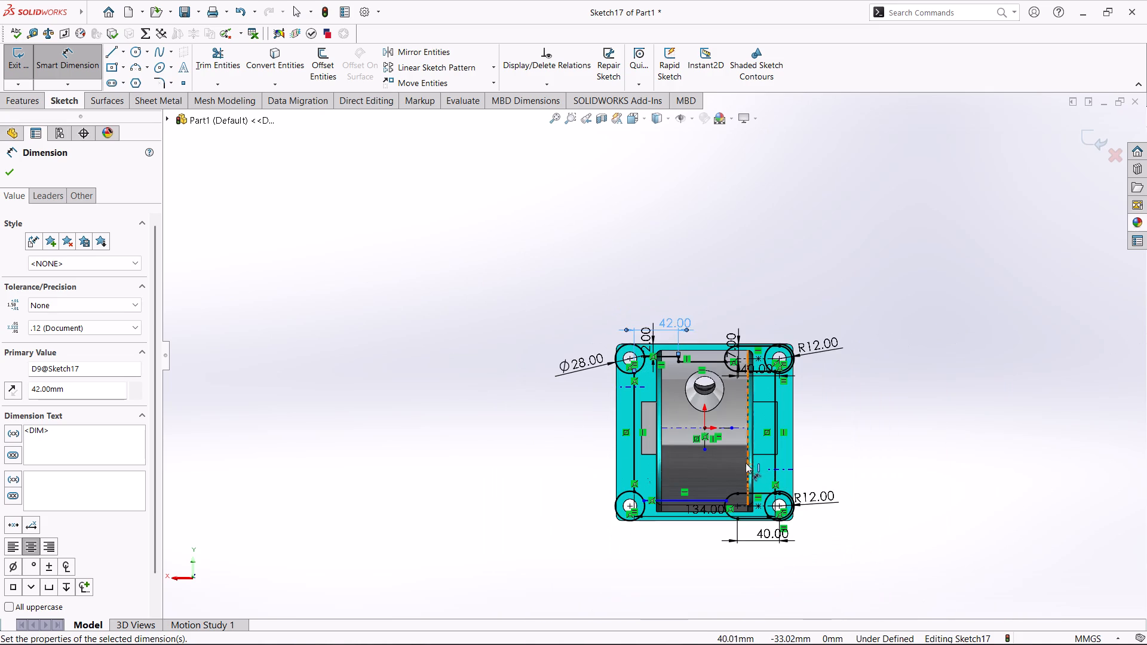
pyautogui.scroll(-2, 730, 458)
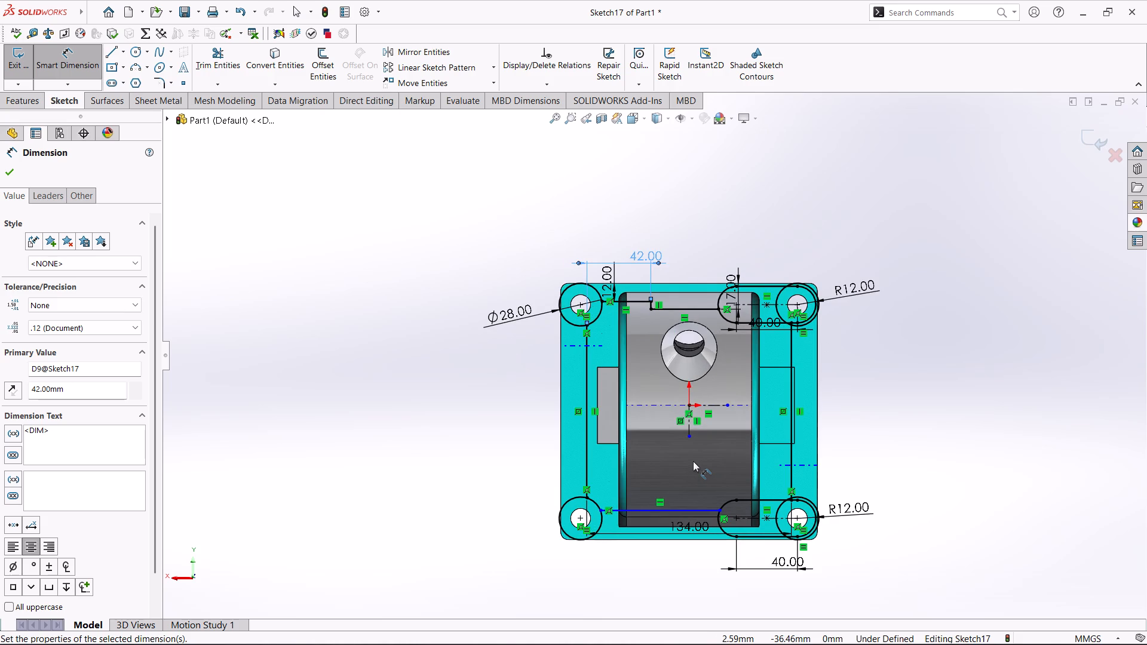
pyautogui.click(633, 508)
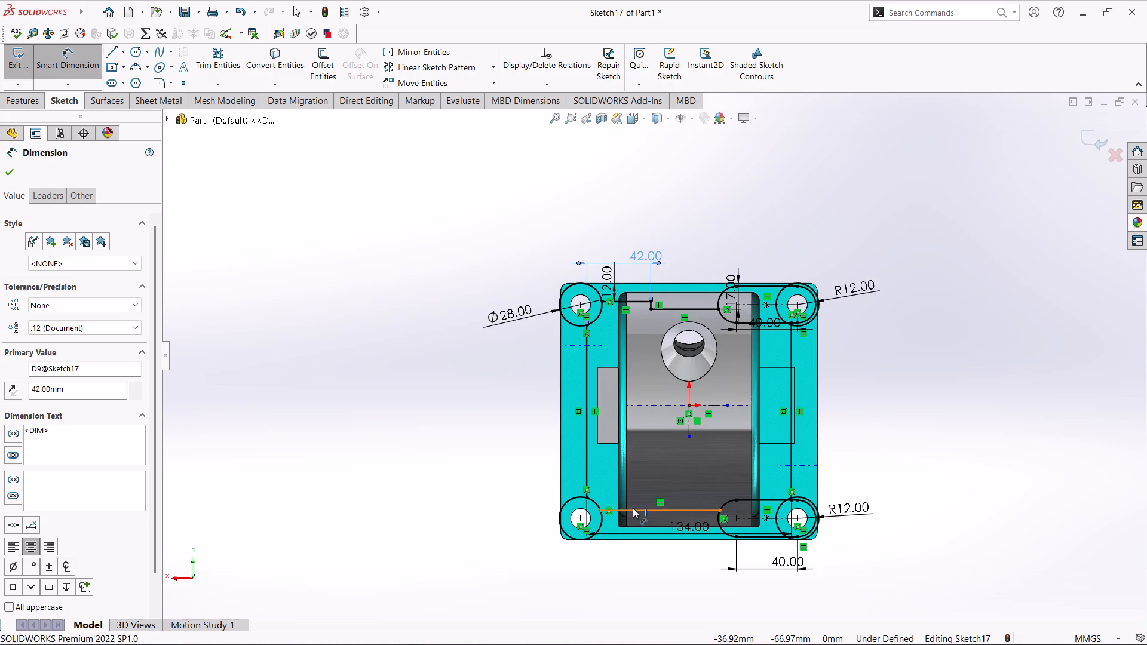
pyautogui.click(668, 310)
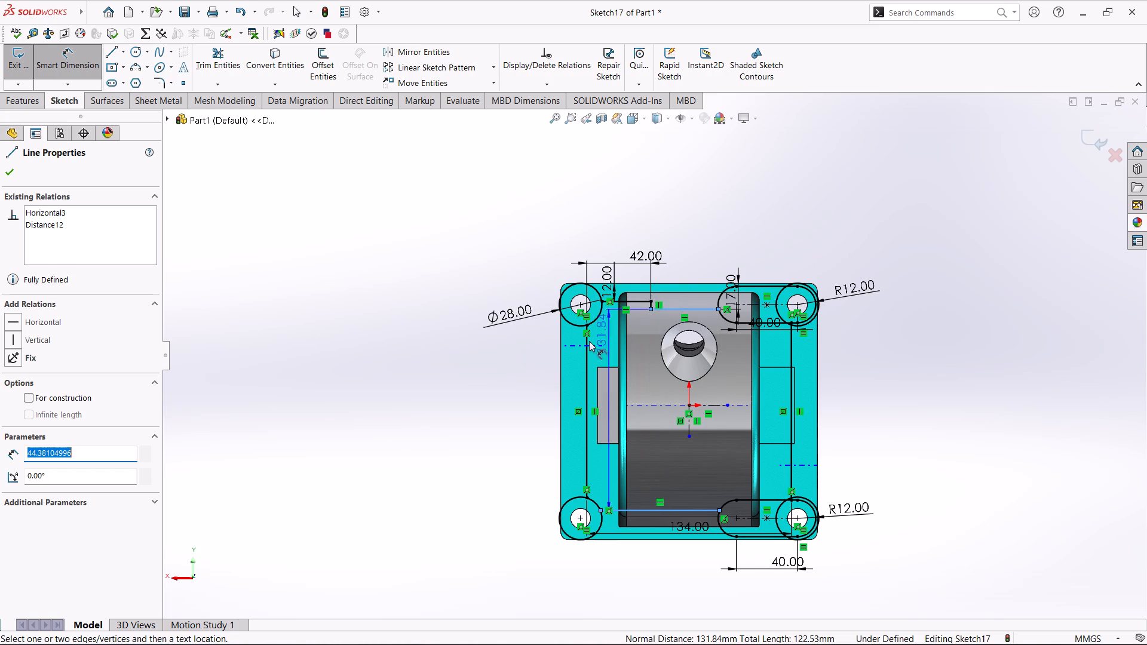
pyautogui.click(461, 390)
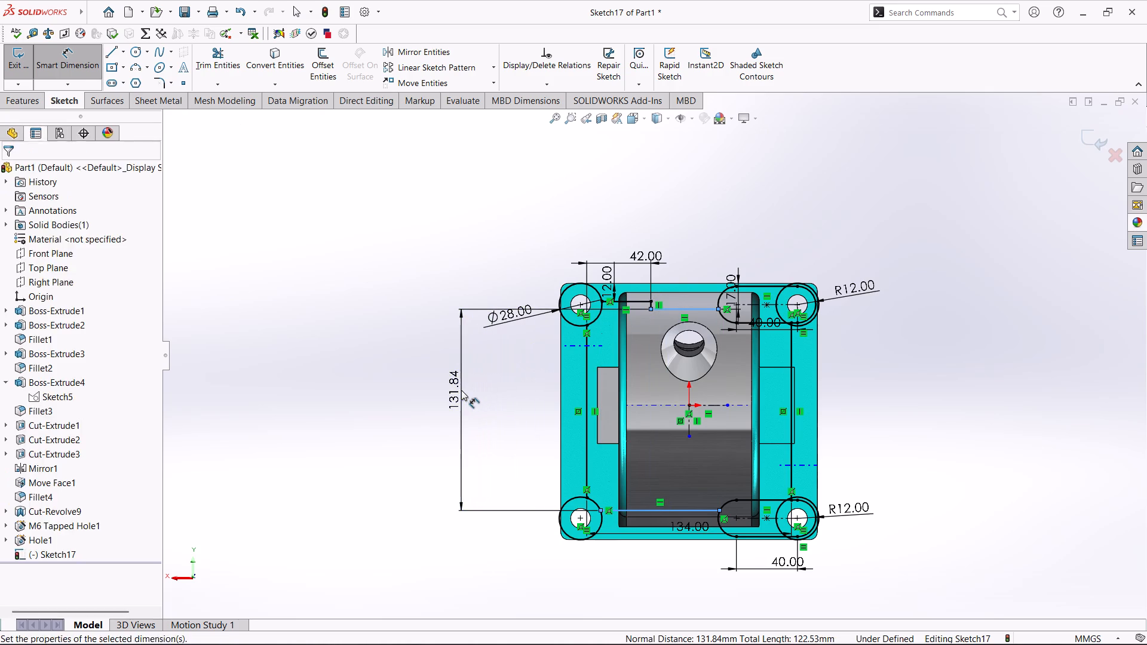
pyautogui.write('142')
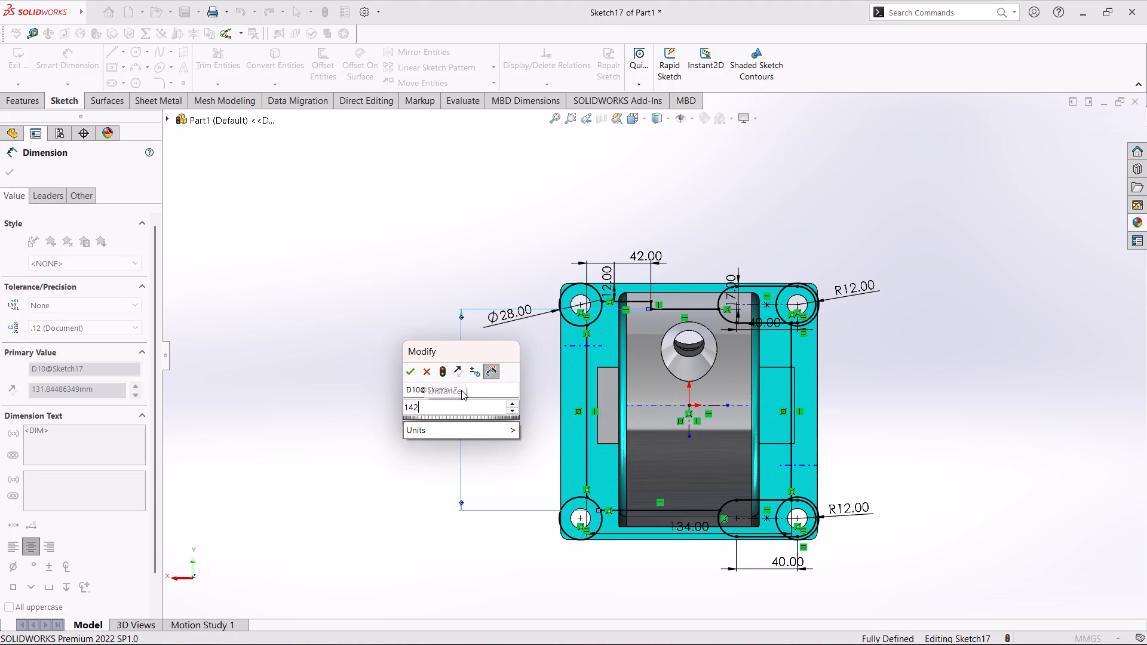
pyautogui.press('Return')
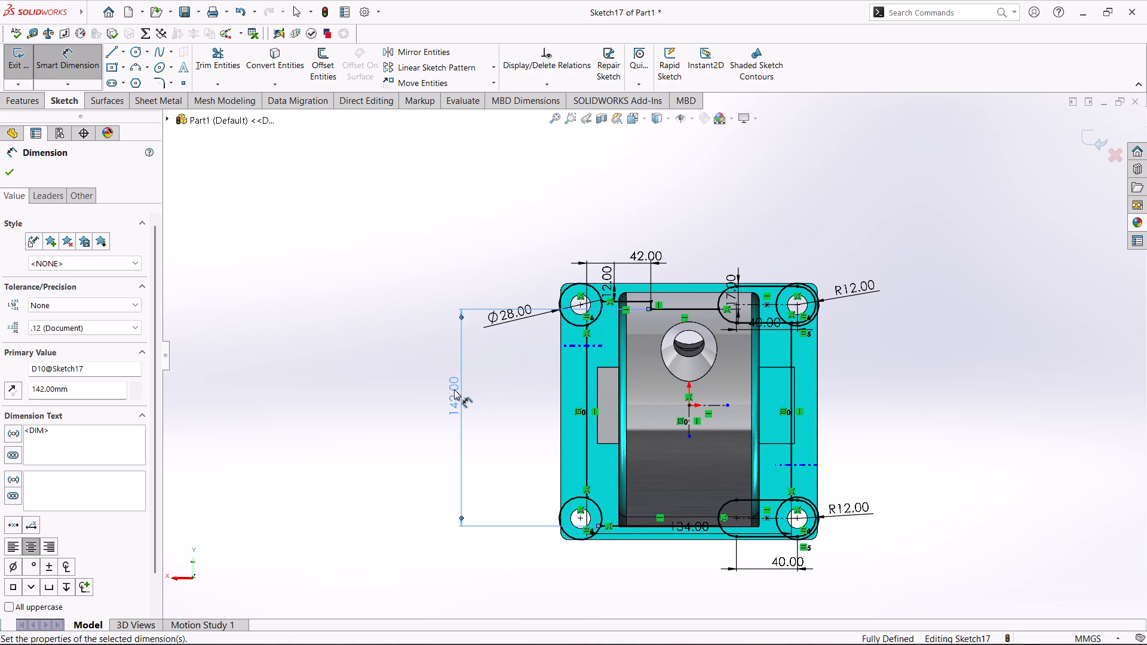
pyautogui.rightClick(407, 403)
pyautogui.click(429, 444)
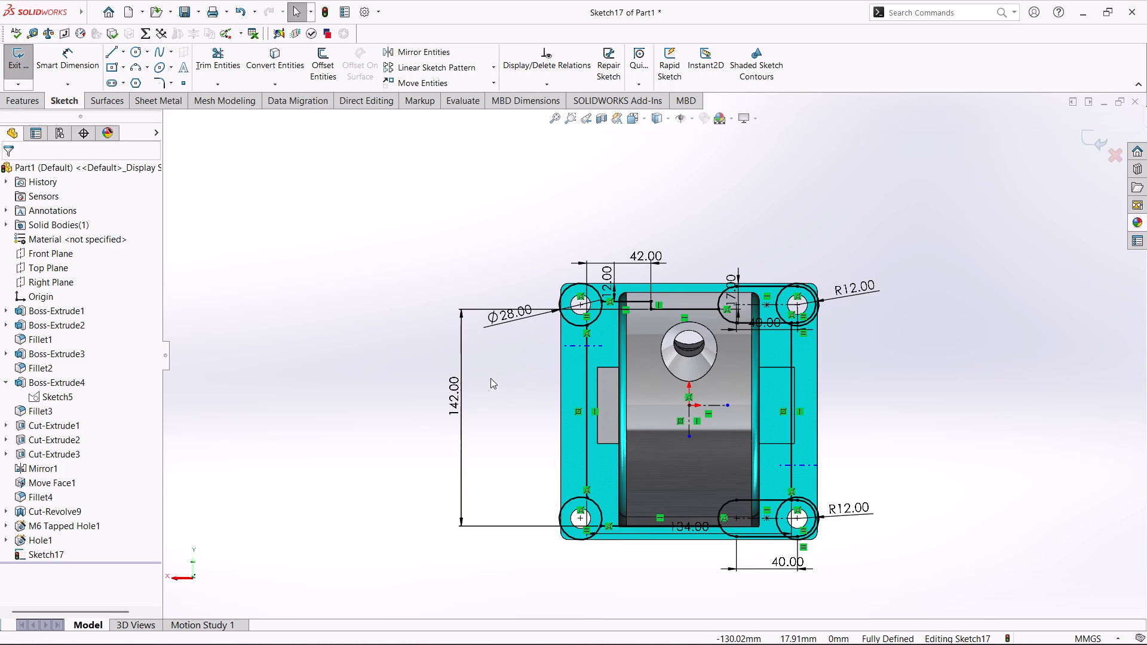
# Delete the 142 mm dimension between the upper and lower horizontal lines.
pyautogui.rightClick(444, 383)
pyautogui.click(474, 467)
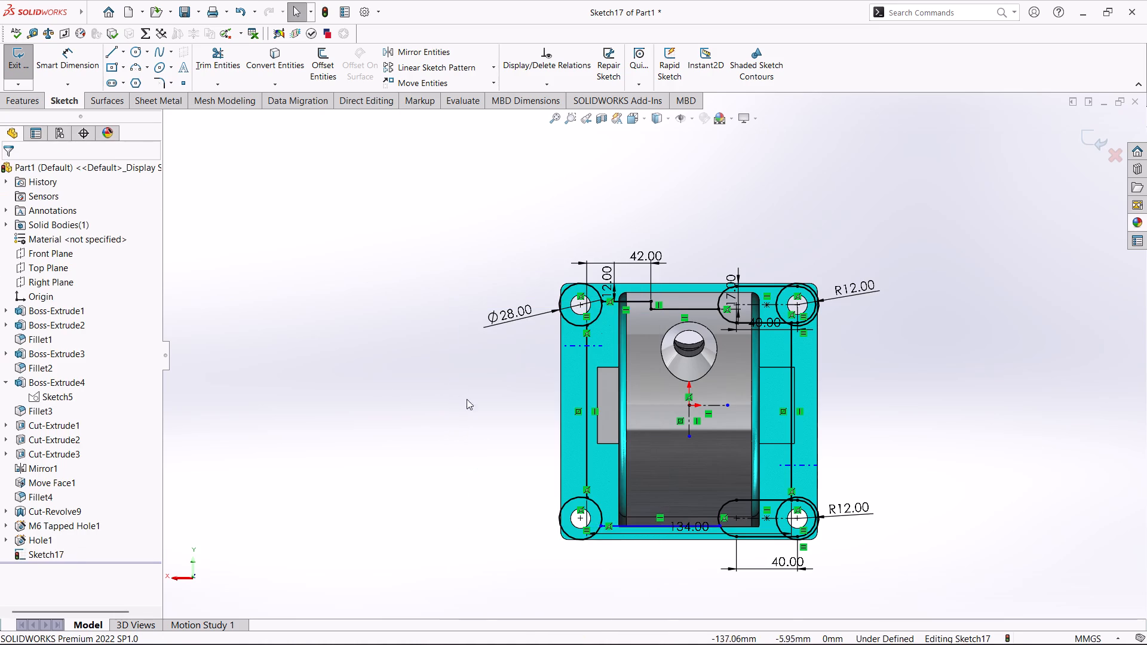
# Dimension the lower horizontal line at 142 mm from the upper horizontal line that starts at the upper-left circle.
pyautogui.moveTo(435, 377); pyautogui.dragTo(448, 296, button='right')
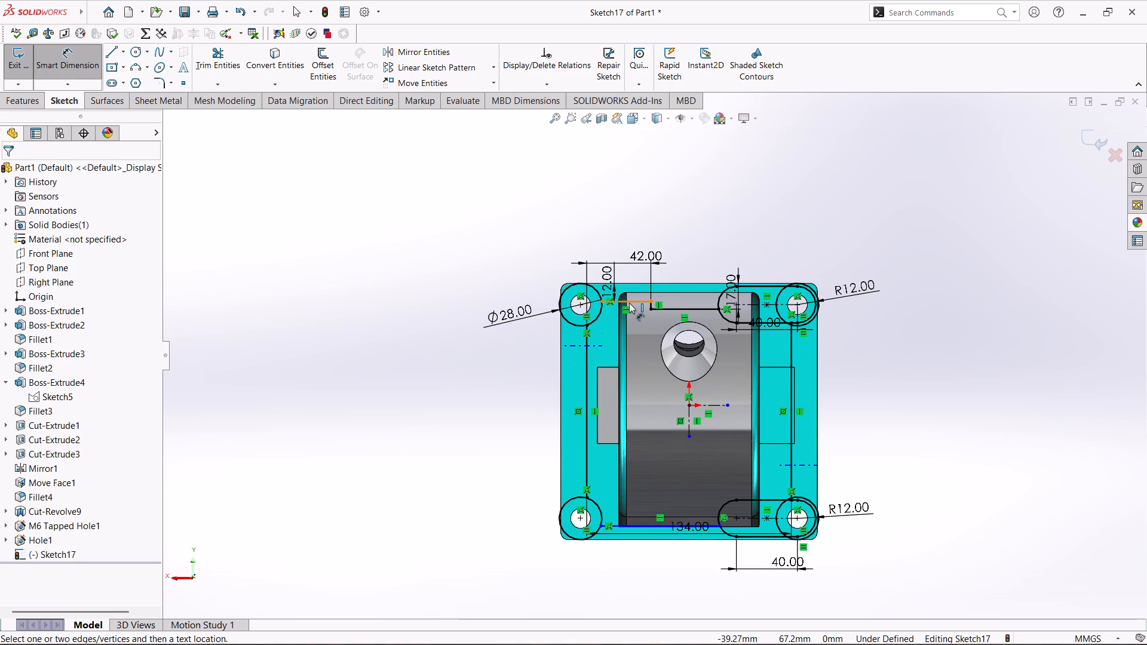
pyautogui.click(629, 303)
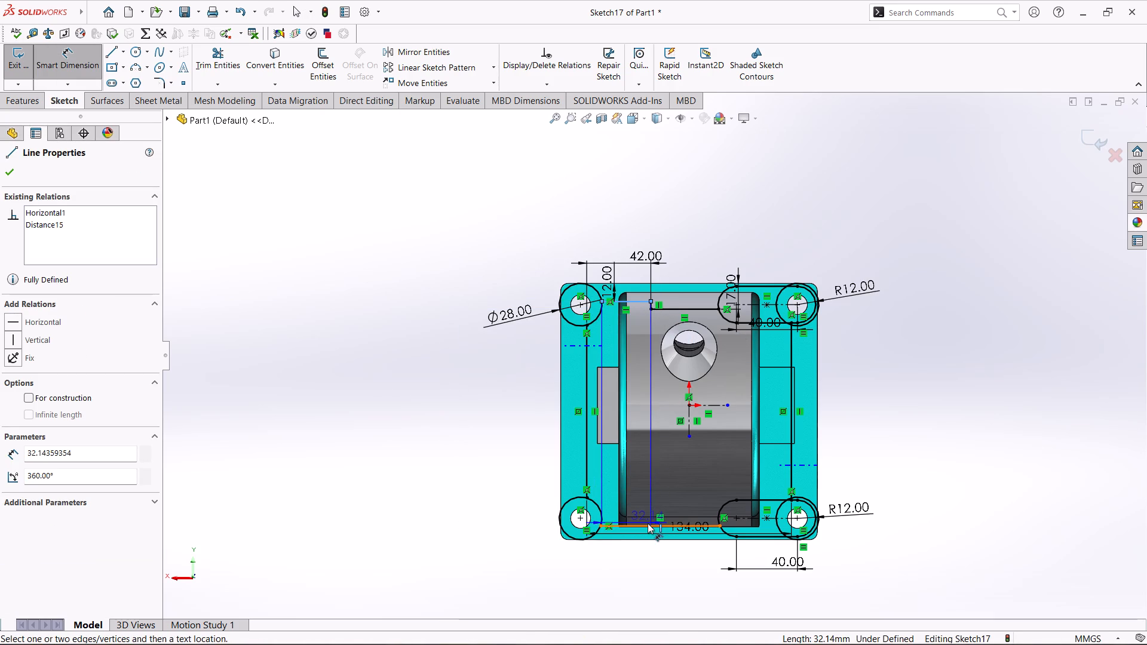
pyautogui.click(648, 523)
pyautogui.click(445, 490)
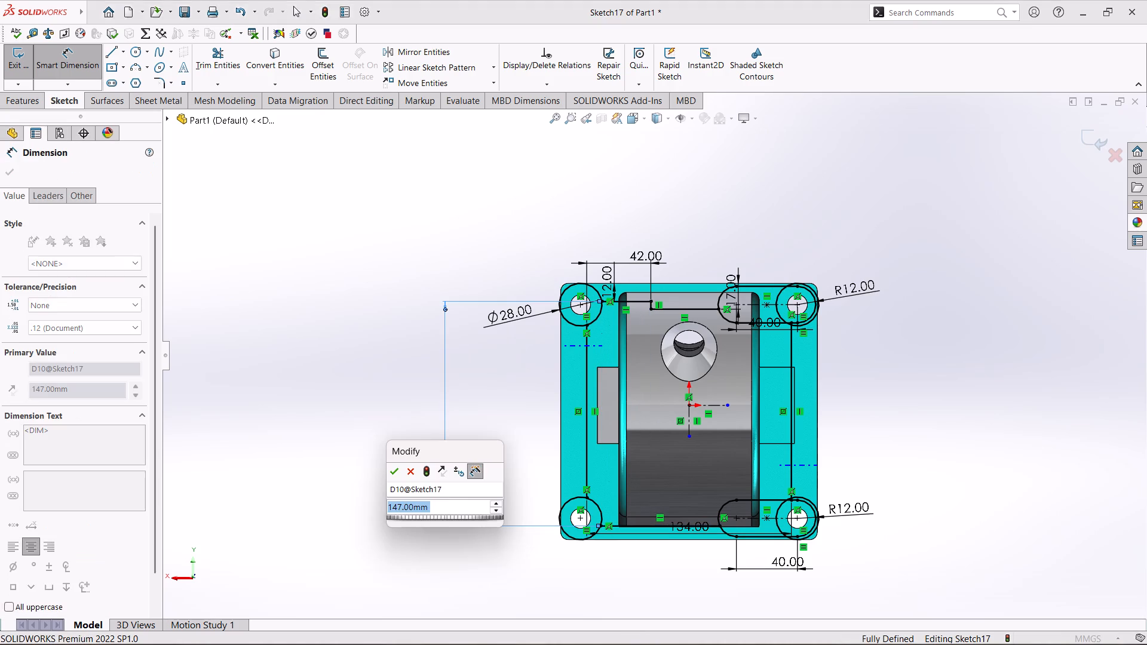
pyautogui.write('142')
pyautogui.press('Return')
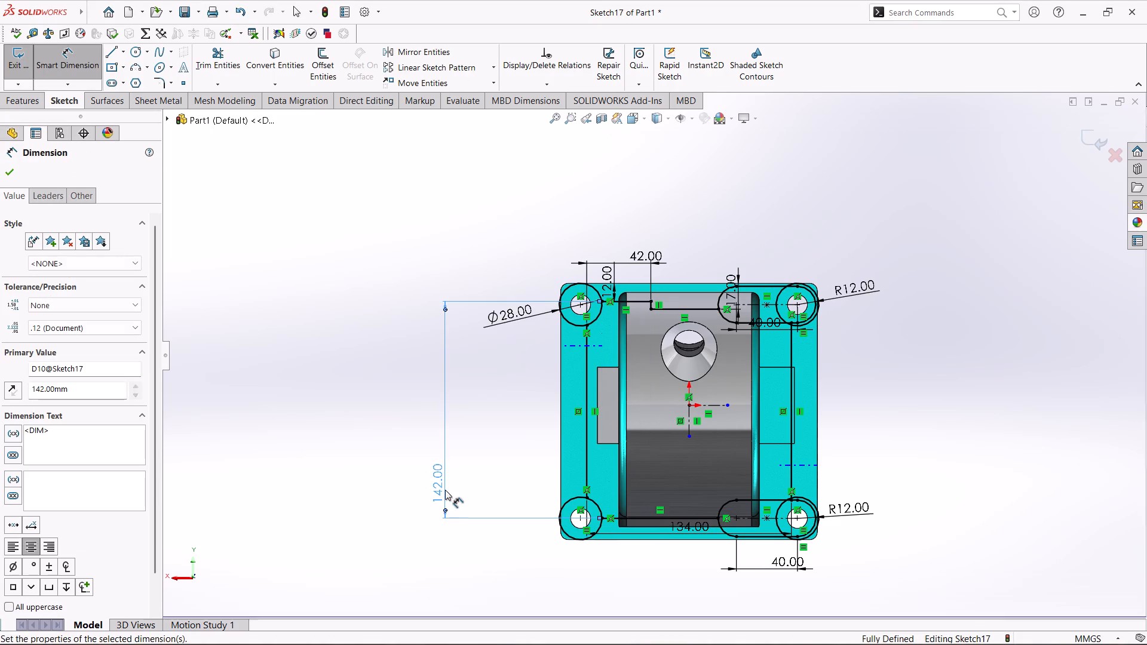
# Extrude the four sketch regions along the opening's upper and lower edges and at the slot ends 16 mm in the reversed direction.
pyautogui.scroll(-1, 668, 475)
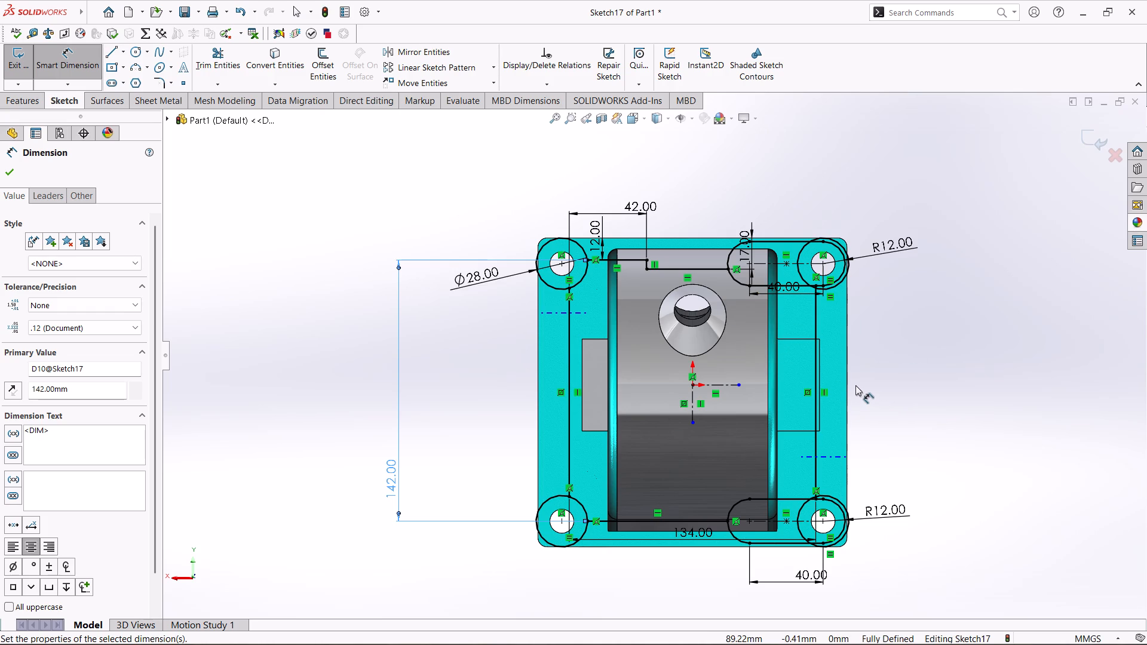
pyautogui.click(10, 100)
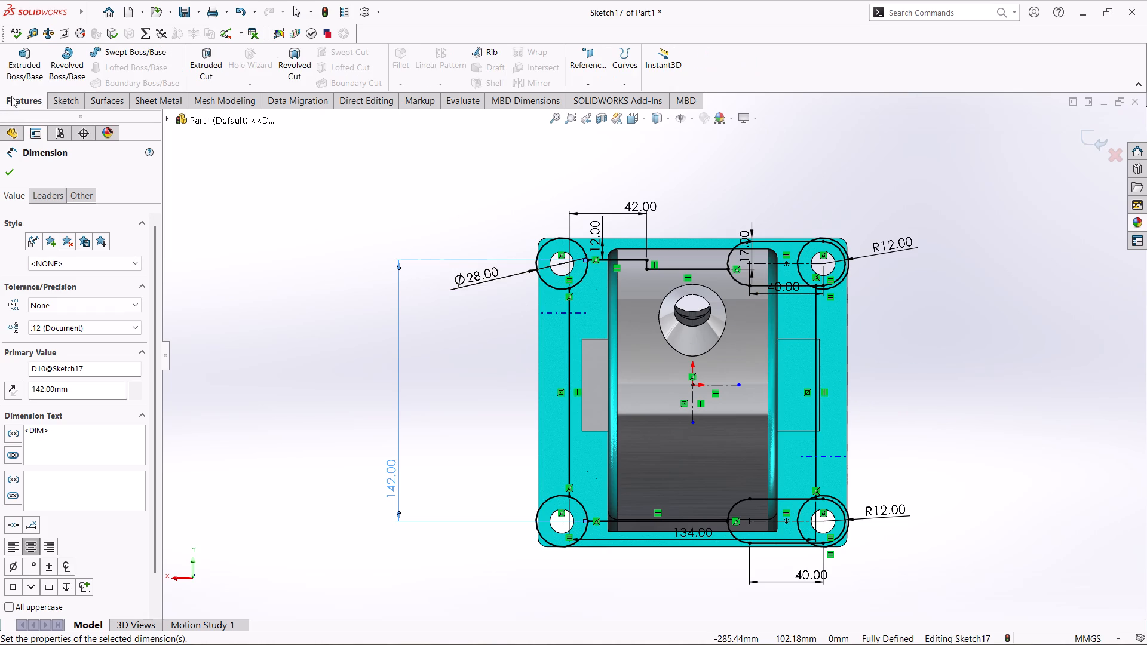
pyautogui.click(31, 64)
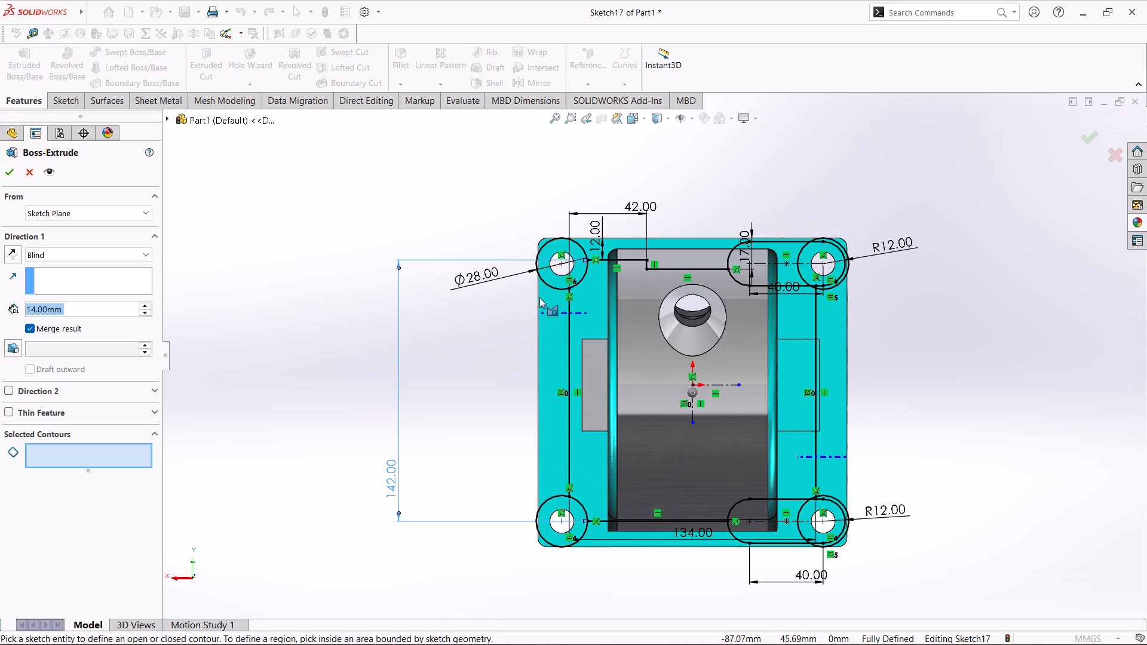
pyautogui.click(695, 262)
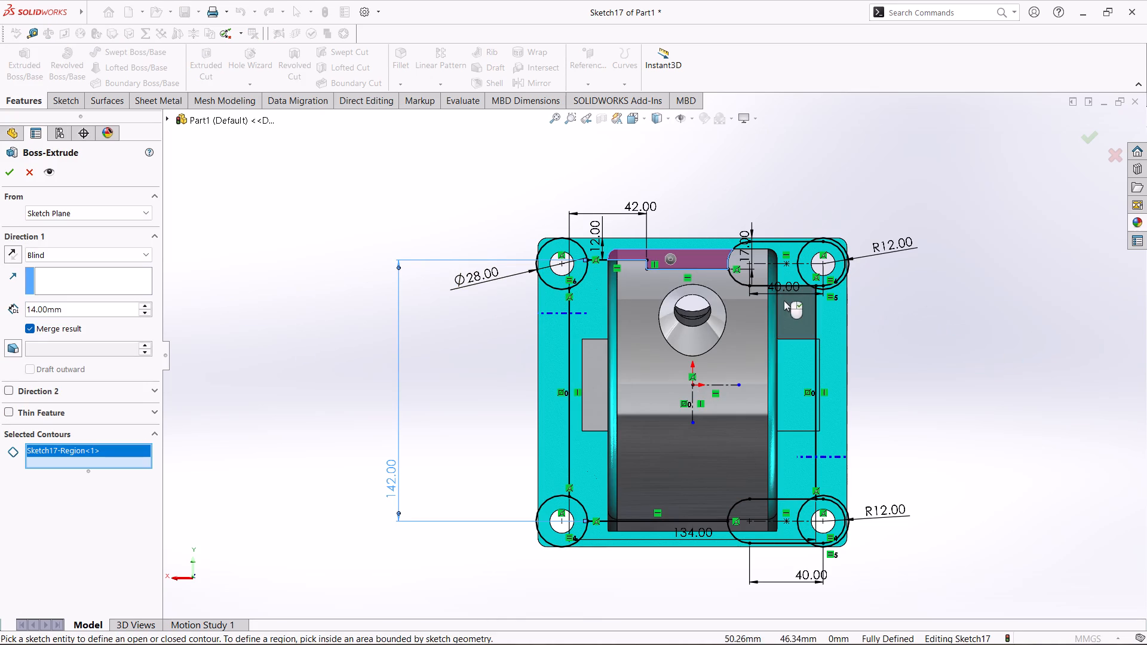
pyautogui.click(737, 261)
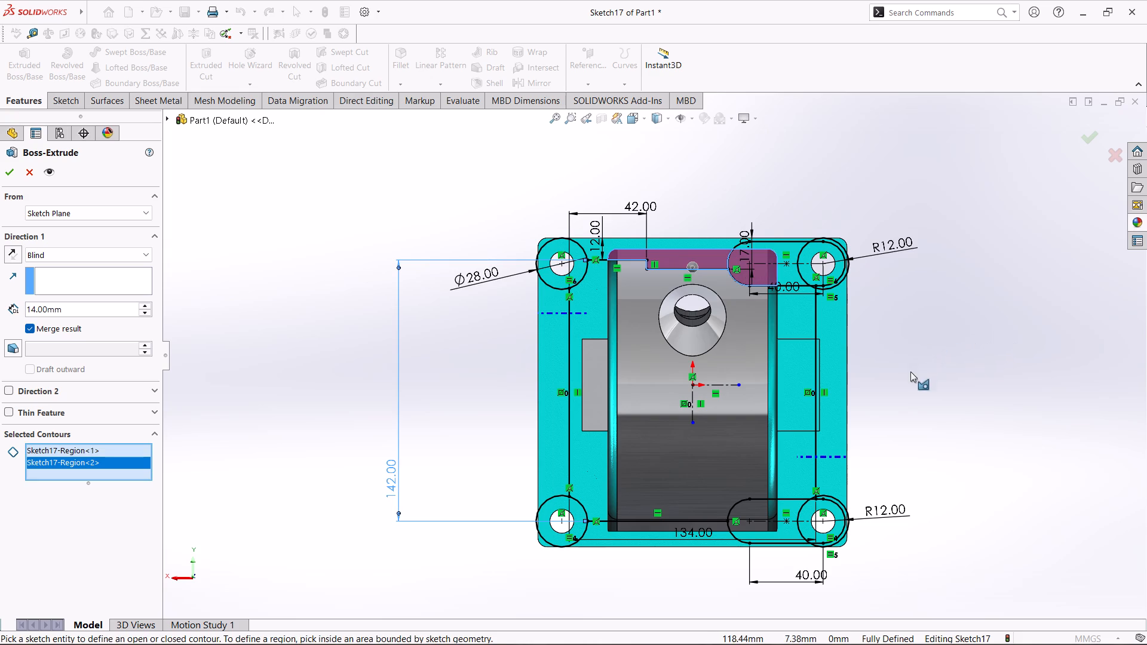
pyautogui.click(661, 529)
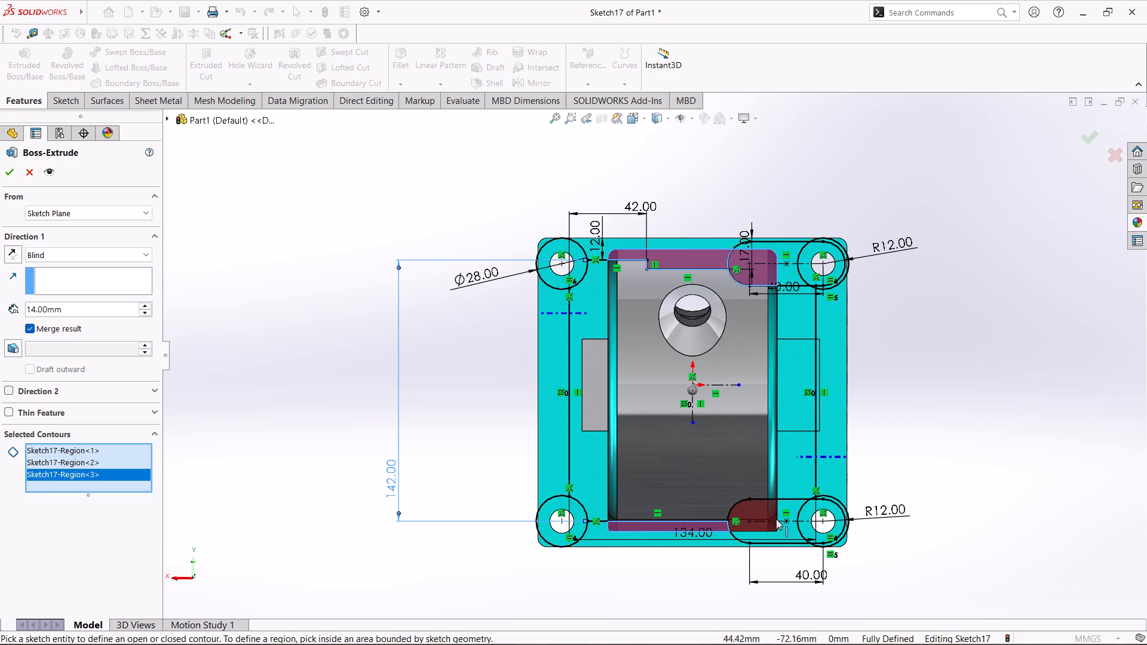
pyautogui.click(765, 525)
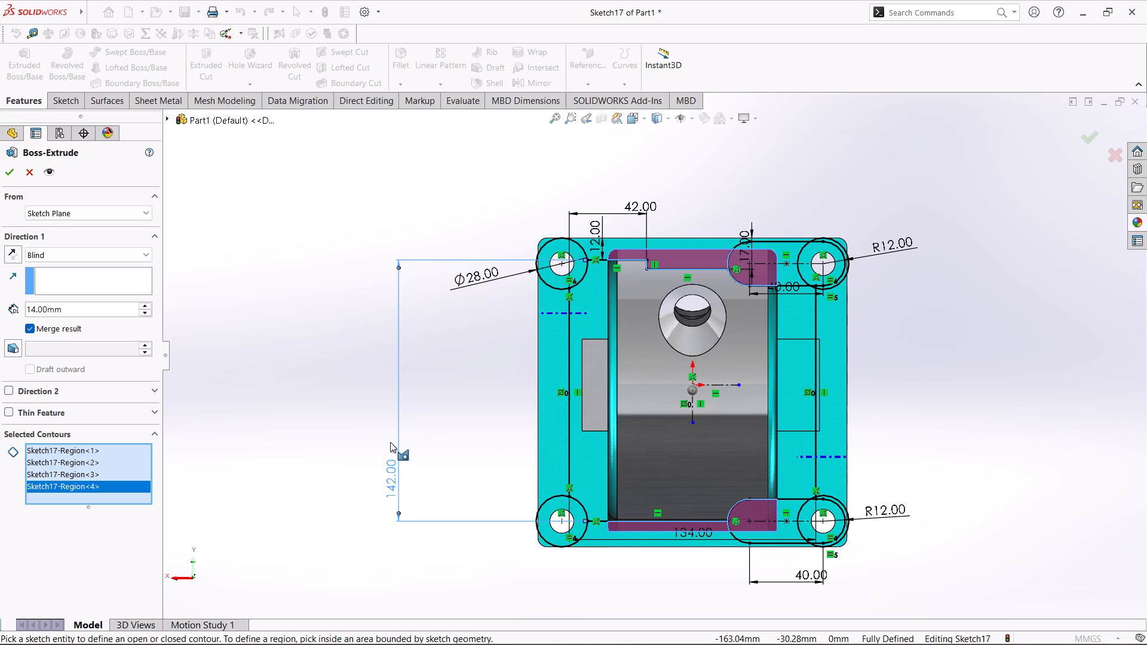
pyautogui.doubleClick(76, 308)
pyautogui.write('16')
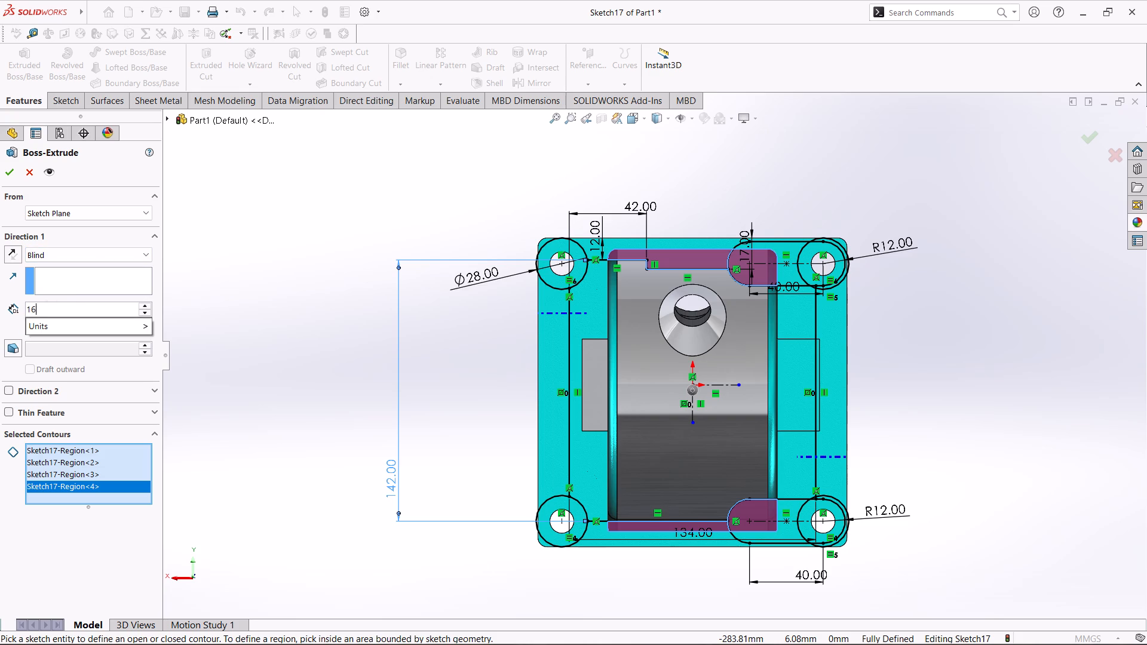
pyautogui.press('Return')
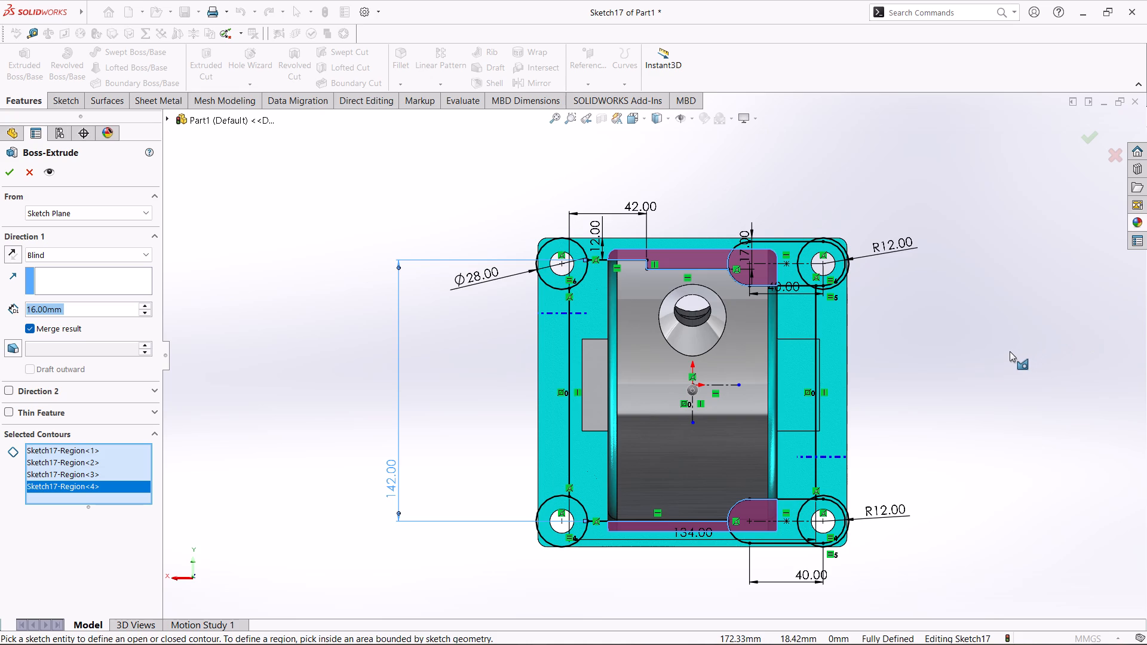
pyautogui.moveTo(1027, 358); pyautogui.dragTo(985, 402, button='middle')
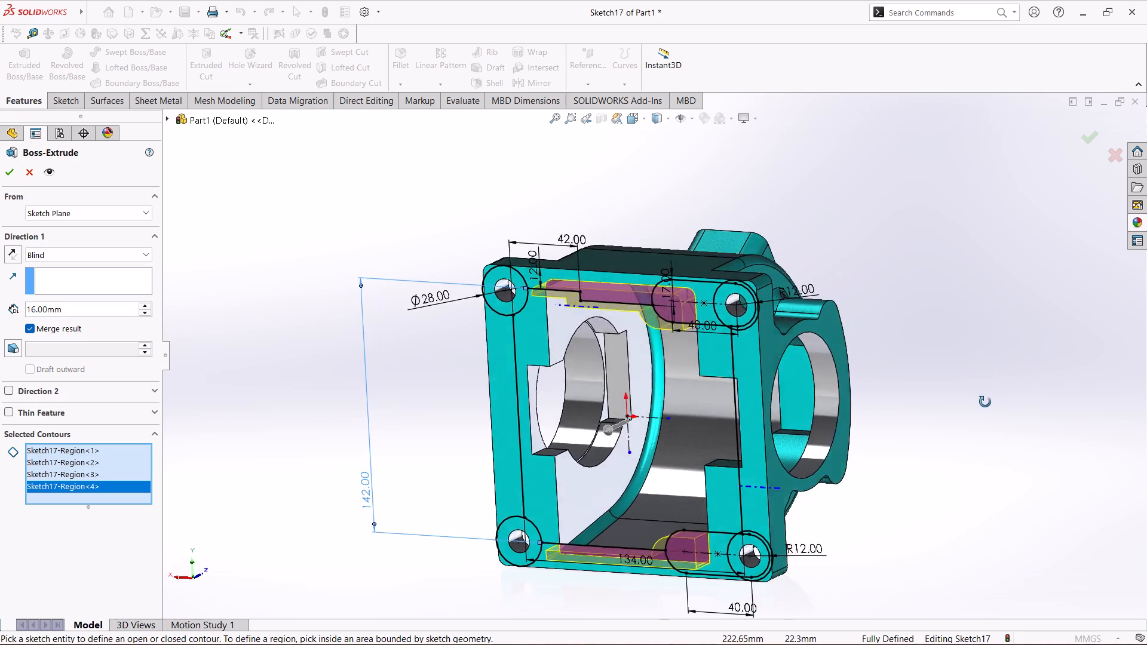
pyautogui.moveTo(985, 402); pyautogui.dragTo(960, 424, button='middle')
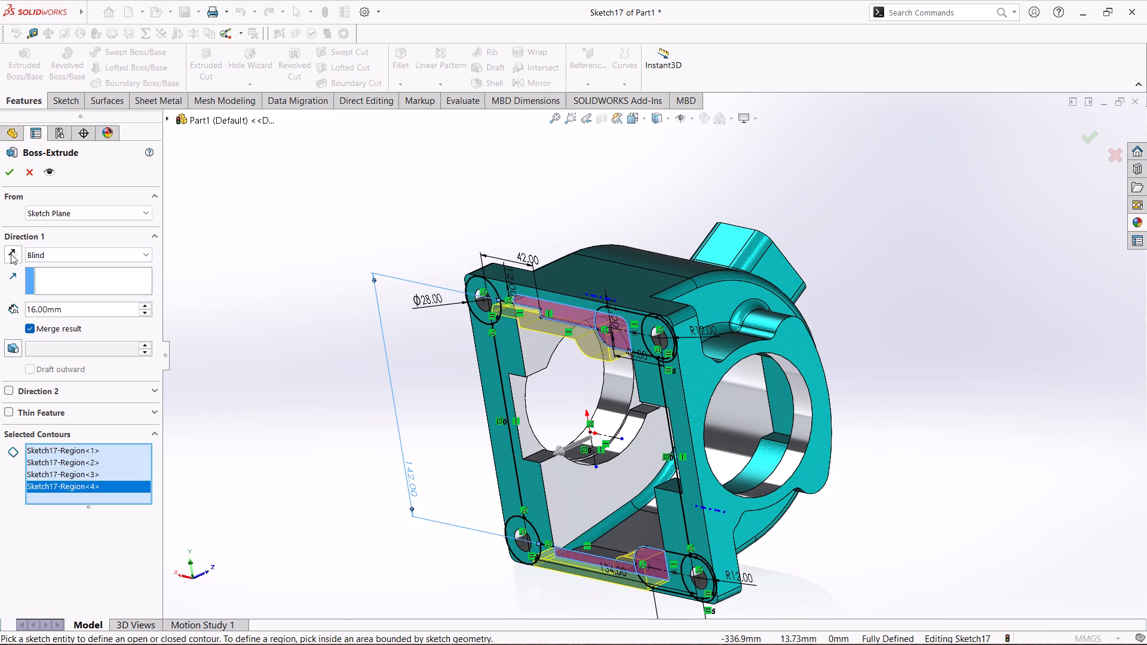
pyautogui.click(11, 254)
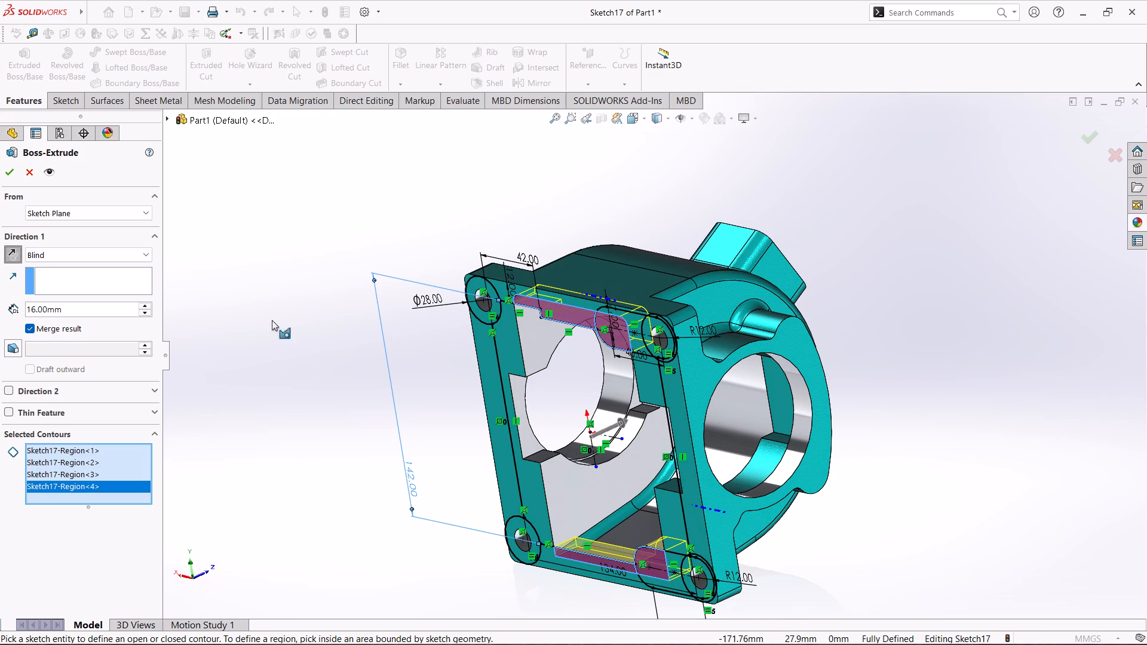
pyautogui.click(4, 168)
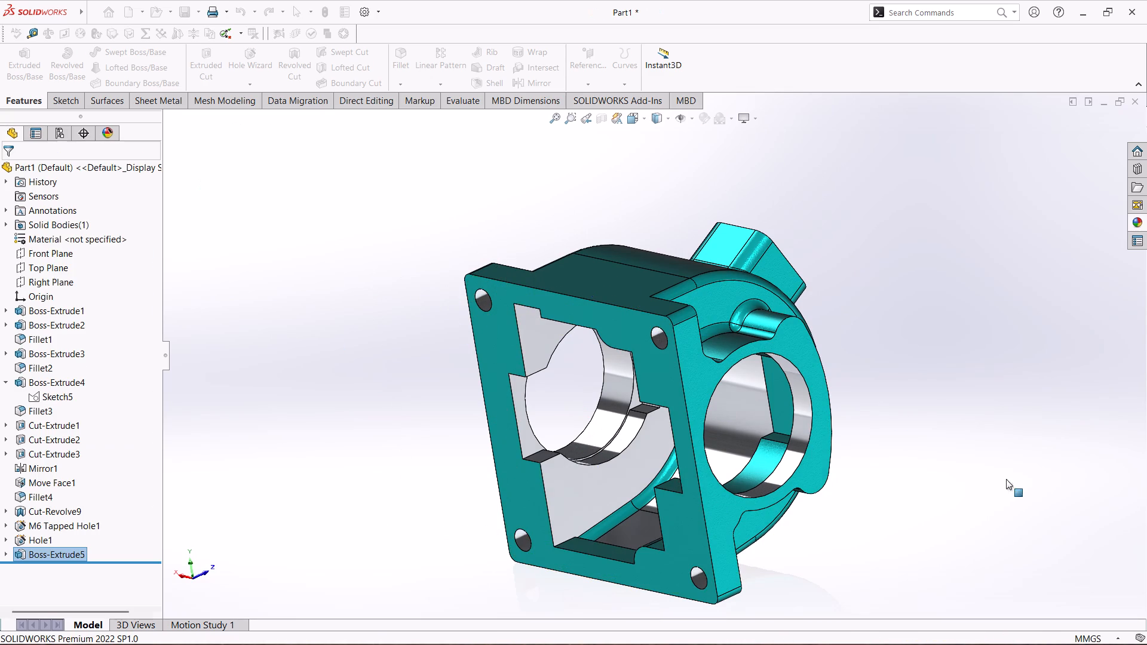
# Examine the housing from several sides, checking the added material around the base plate's opening.
pyautogui.moveTo(964, 487); pyautogui.dragTo(1090, 391, button='middle')
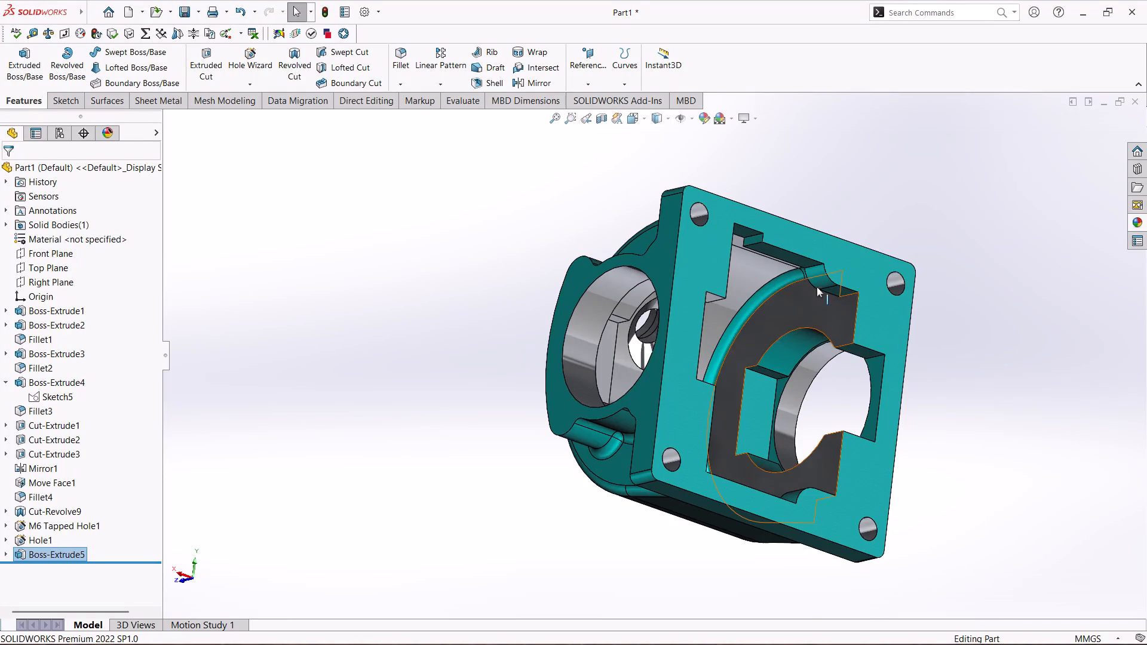
pyautogui.scroll(-3, 818, 277)
pyautogui.moveTo(814, 490); pyautogui.dragTo(910, 463, button='middle')
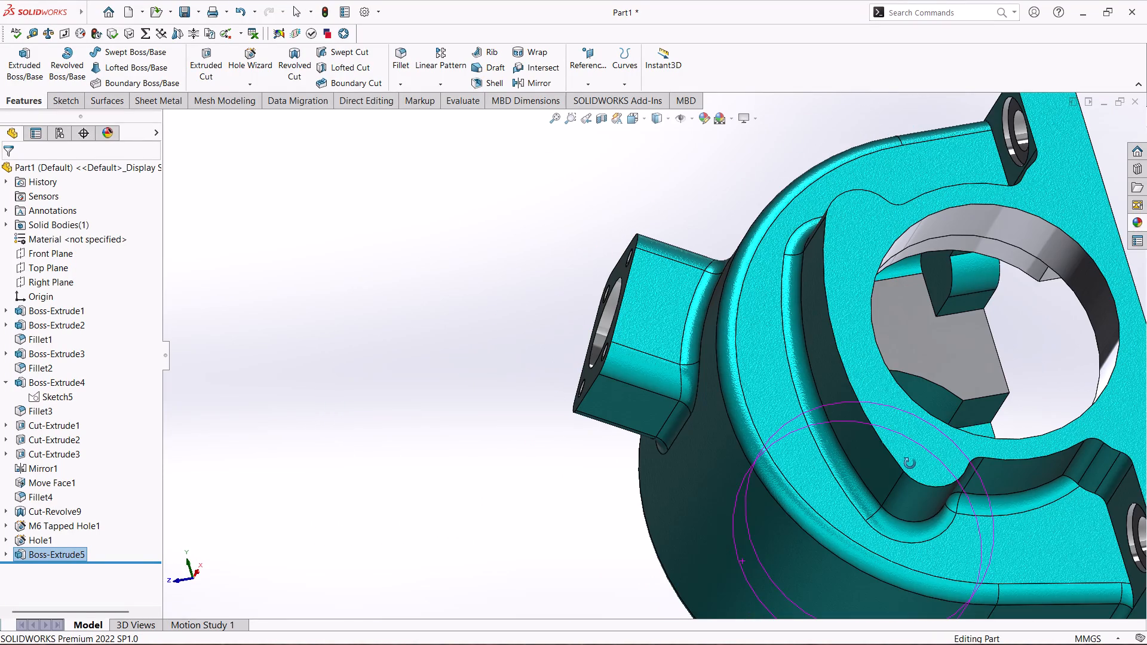
pyautogui.moveTo(910, 463); pyautogui.dragTo(910, 459, button='middle')
pyautogui.moveTo(1039, 330); pyautogui.dragTo(1007, 348, button='middle')
pyautogui.scroll(5, 1142, 371)
pyautogui.moveTo(934, 349); pyautogui.dragTo(829, 487, button='middle')
pyautogui.scroll(1, 836, 483)
pyautogui.moveTo(879, 299); pyautogui.dragTo(865, 349, button='middle')
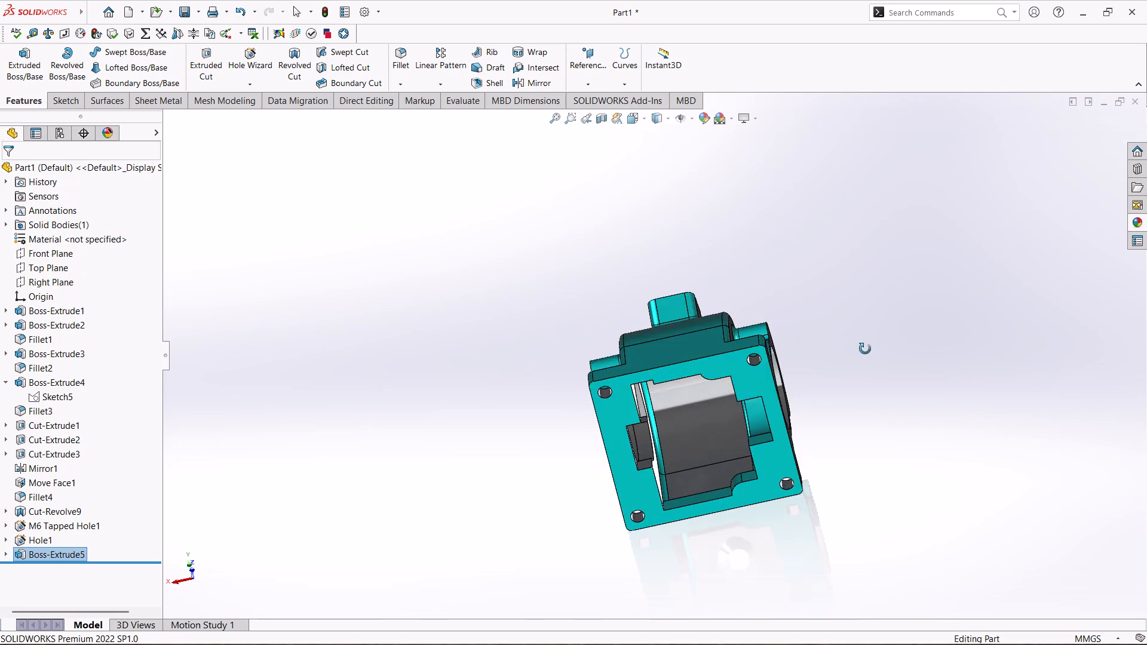
pyautogui.moveTo(865, 349); pyautogui.dragTo(865, 353, button='middle')
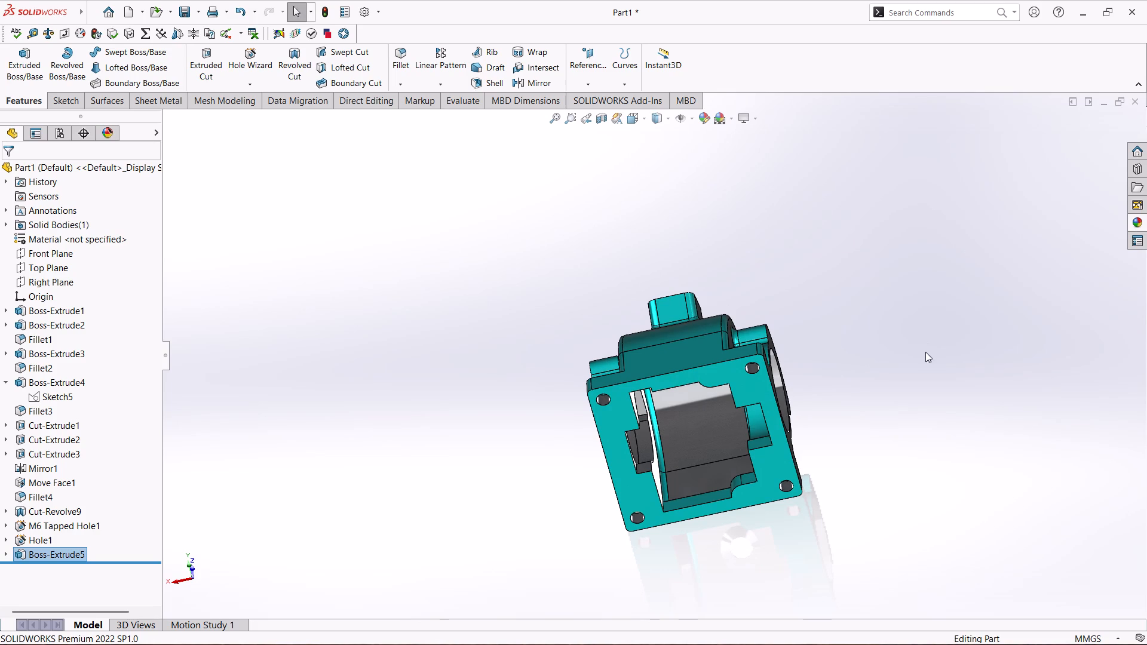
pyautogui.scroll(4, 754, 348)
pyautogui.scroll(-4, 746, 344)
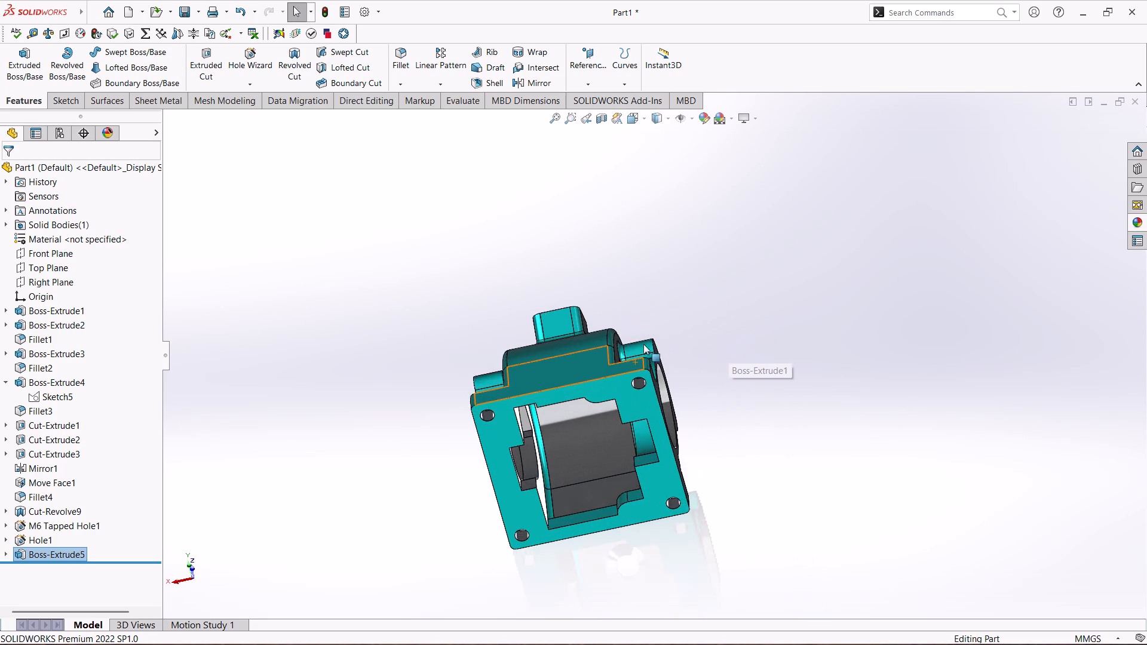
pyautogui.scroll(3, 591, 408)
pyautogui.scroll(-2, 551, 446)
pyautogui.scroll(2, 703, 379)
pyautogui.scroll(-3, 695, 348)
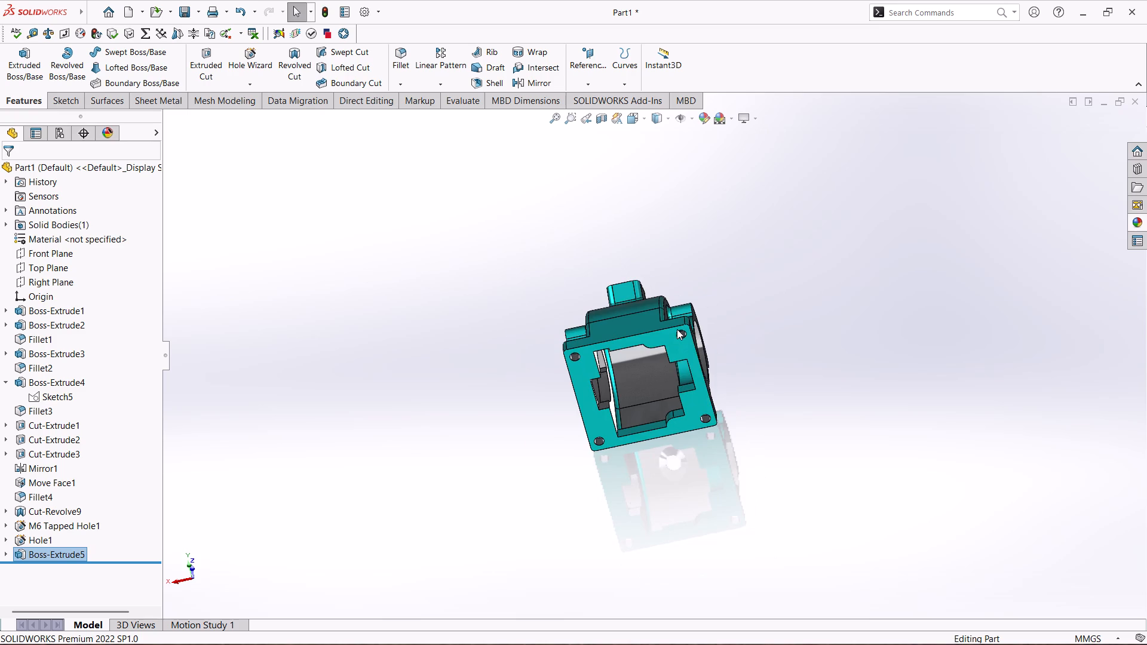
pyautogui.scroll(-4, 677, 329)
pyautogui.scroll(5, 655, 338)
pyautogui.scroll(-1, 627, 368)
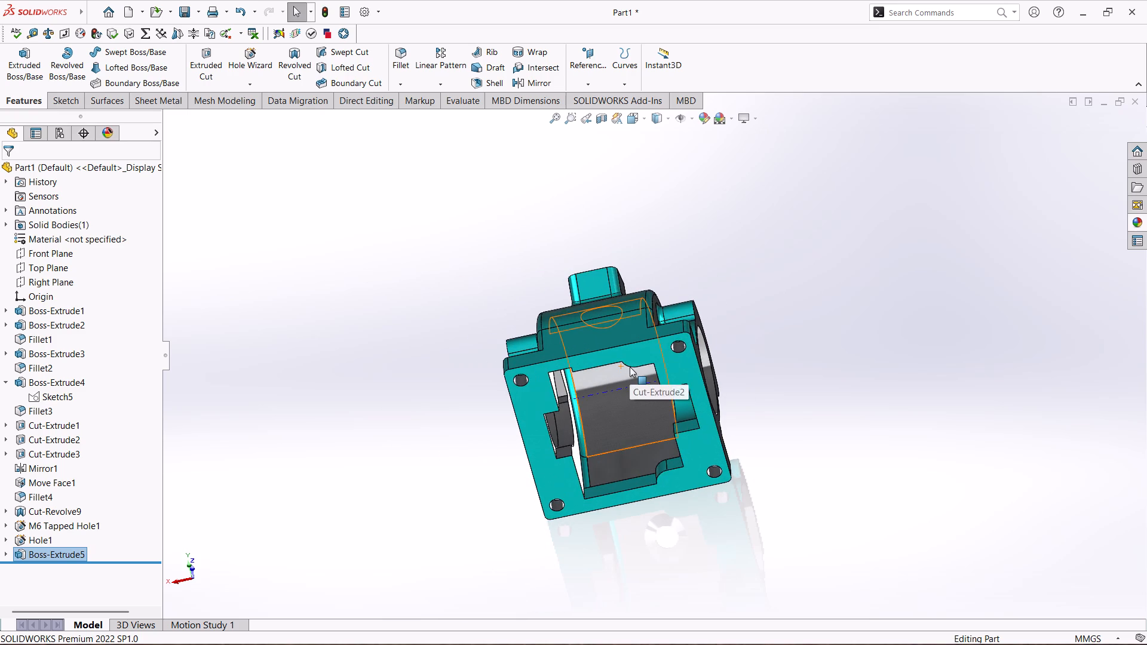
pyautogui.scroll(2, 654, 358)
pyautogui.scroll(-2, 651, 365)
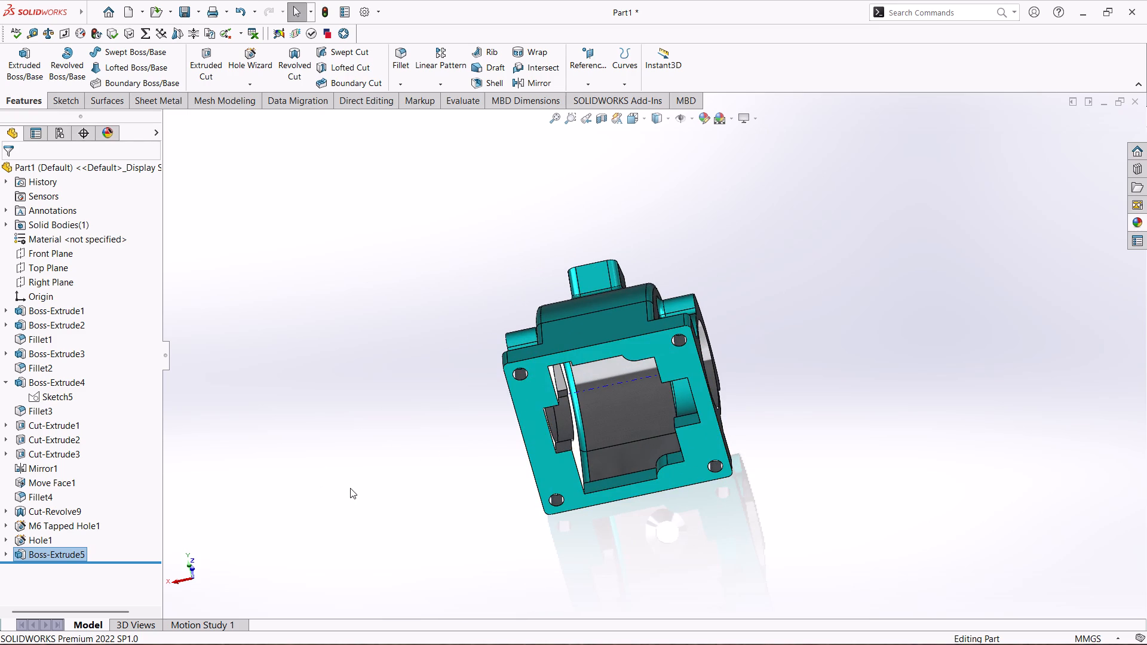
# Start an extruded cut that reuses the base plate's underside sketch from the latest boss extrusion.
pyautogui.click(1, 556)
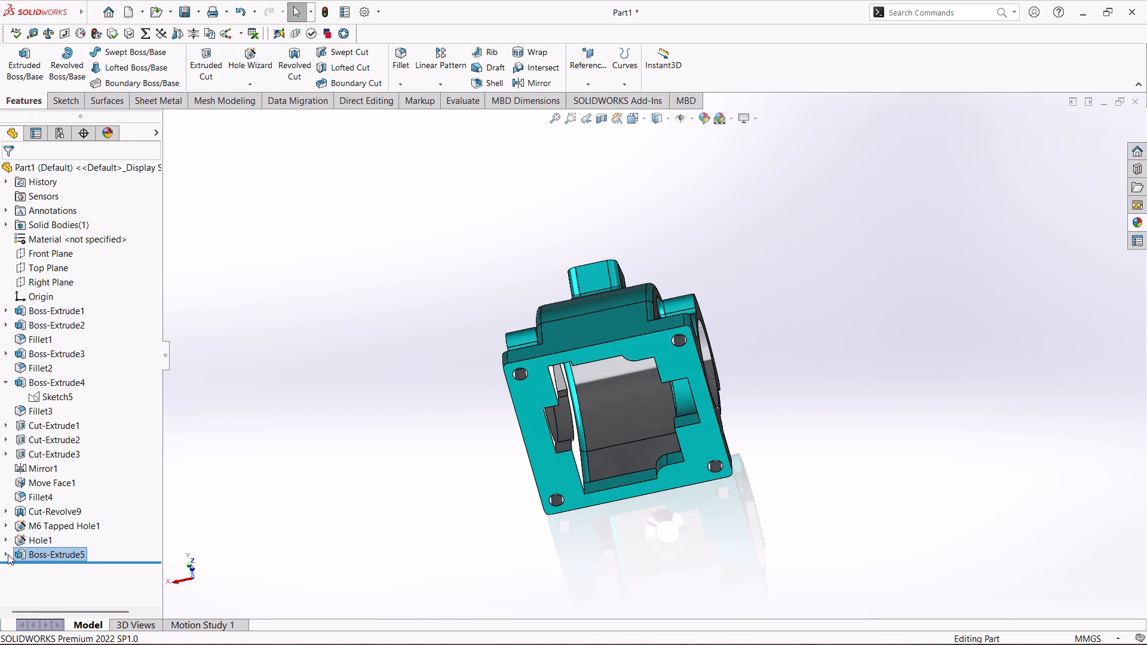
pyautogui.click(4, 553)
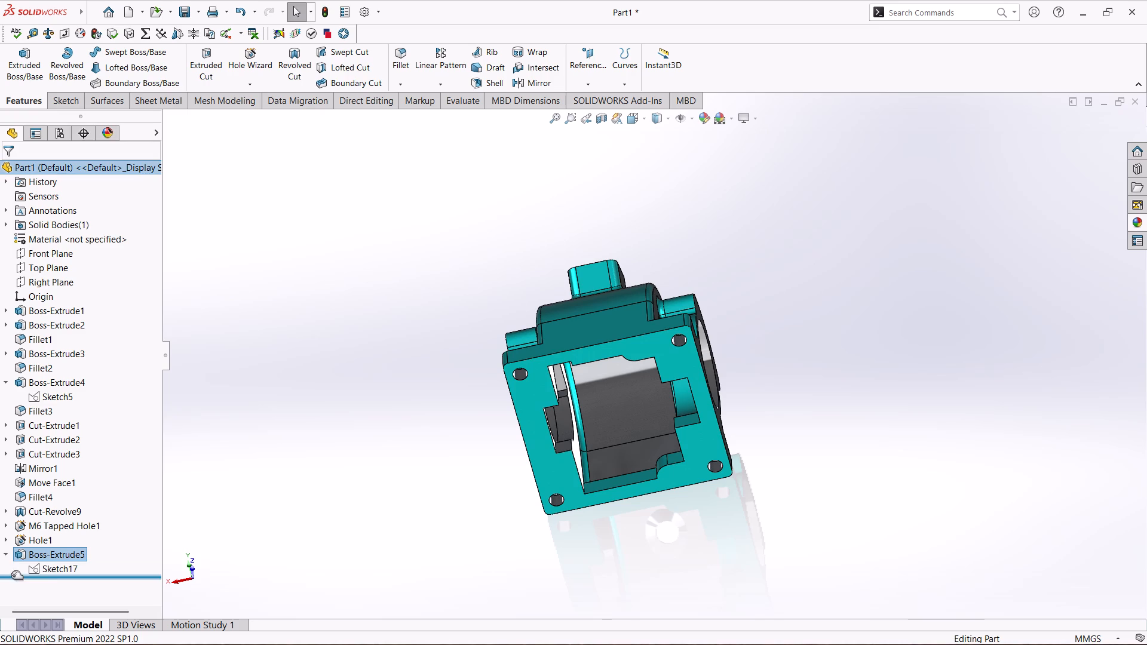
pyautogui.click(50, 567)
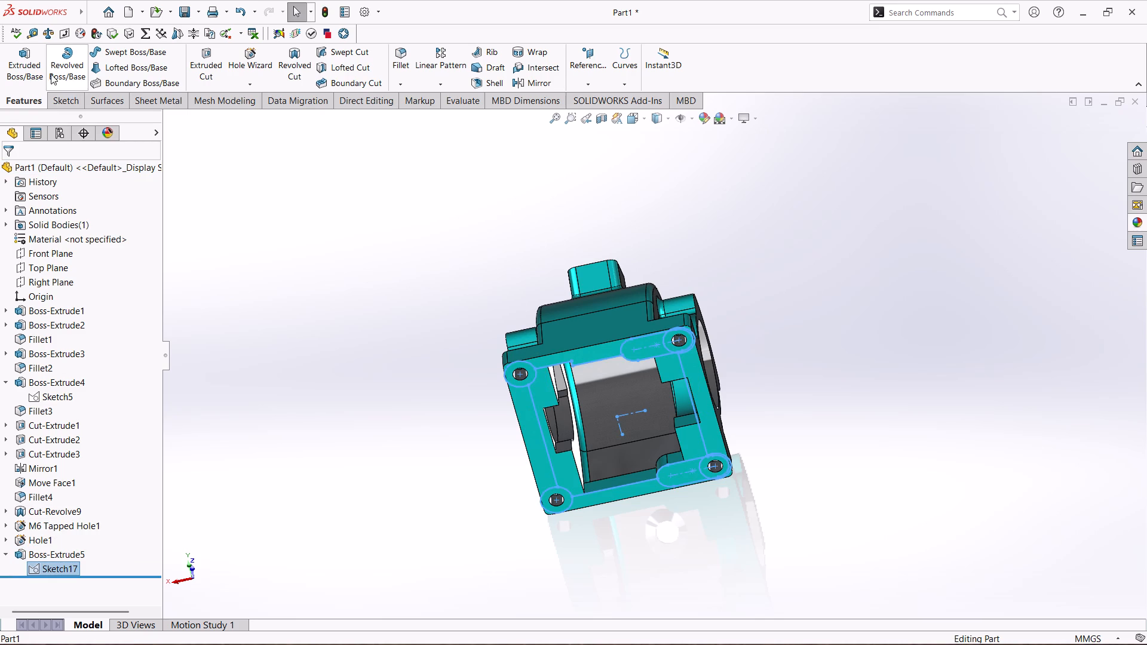
pyautogui.click(200, 75)
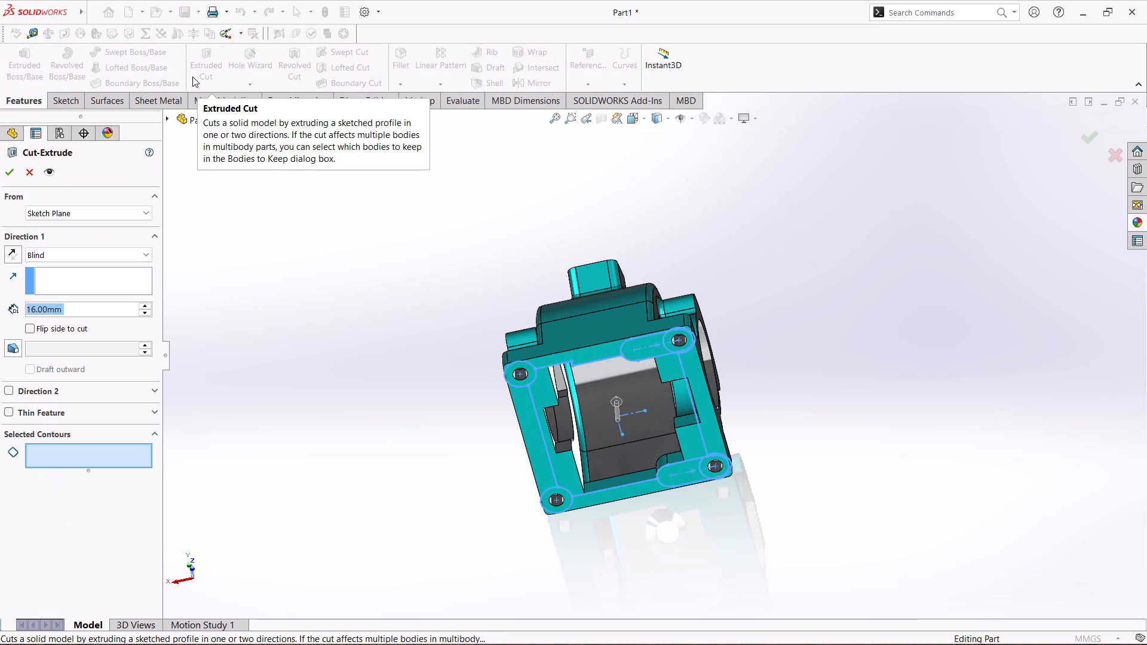
pyautogui.moveTo(830, 578); pyautogui.dragTo(808, 469, button='middle')
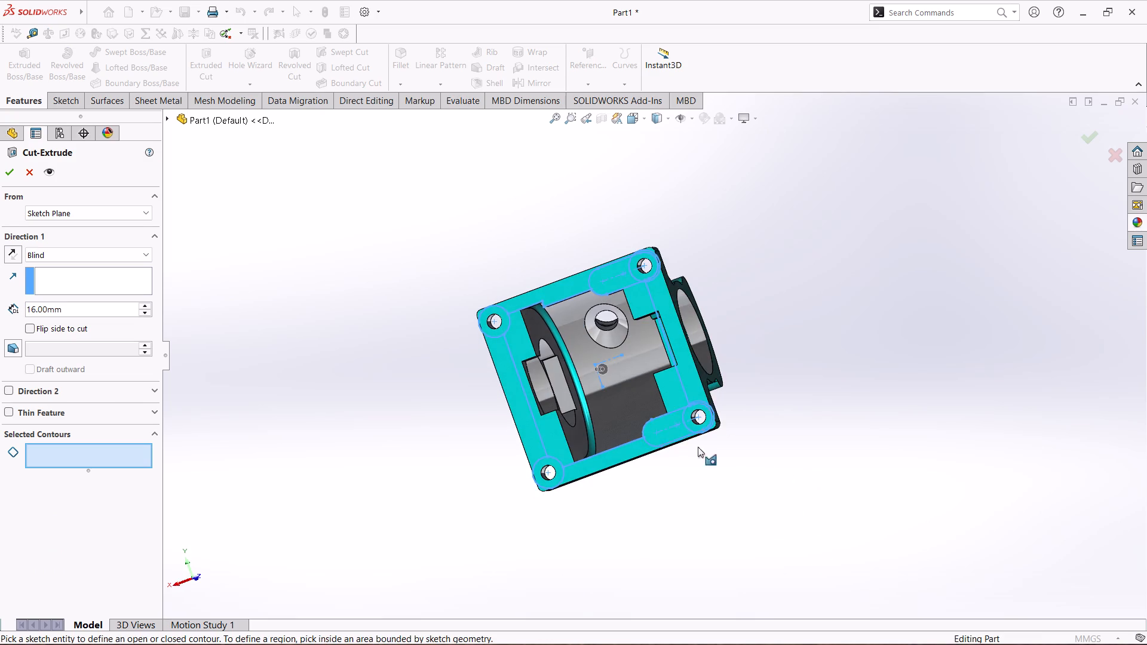
pyautogui.scroll(-3, 529, 330)
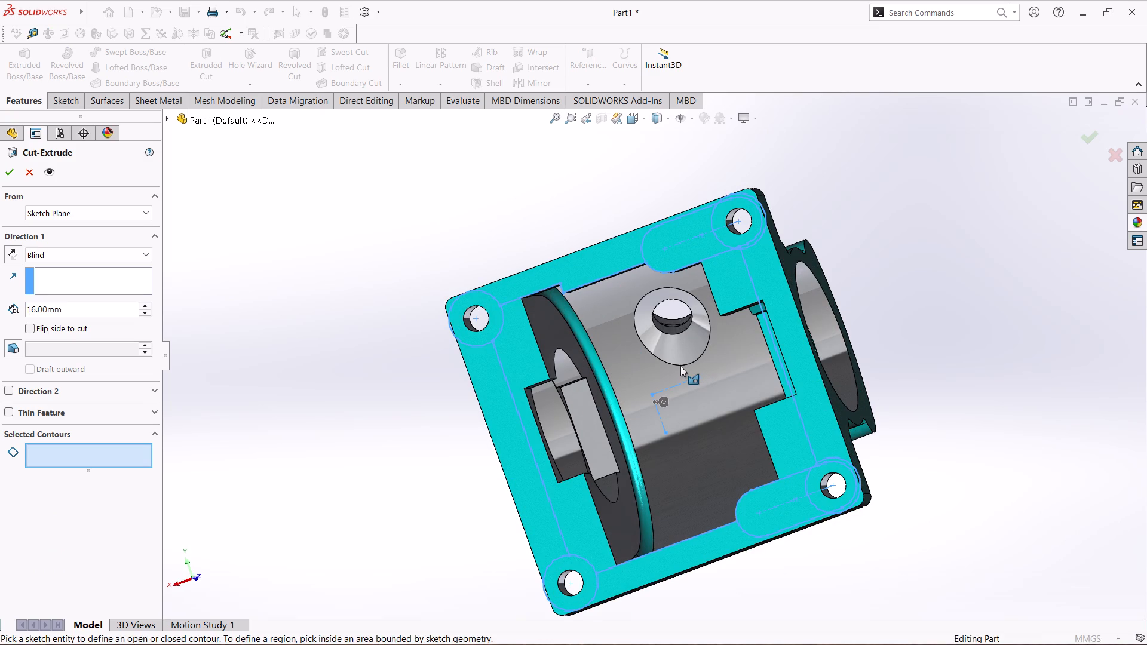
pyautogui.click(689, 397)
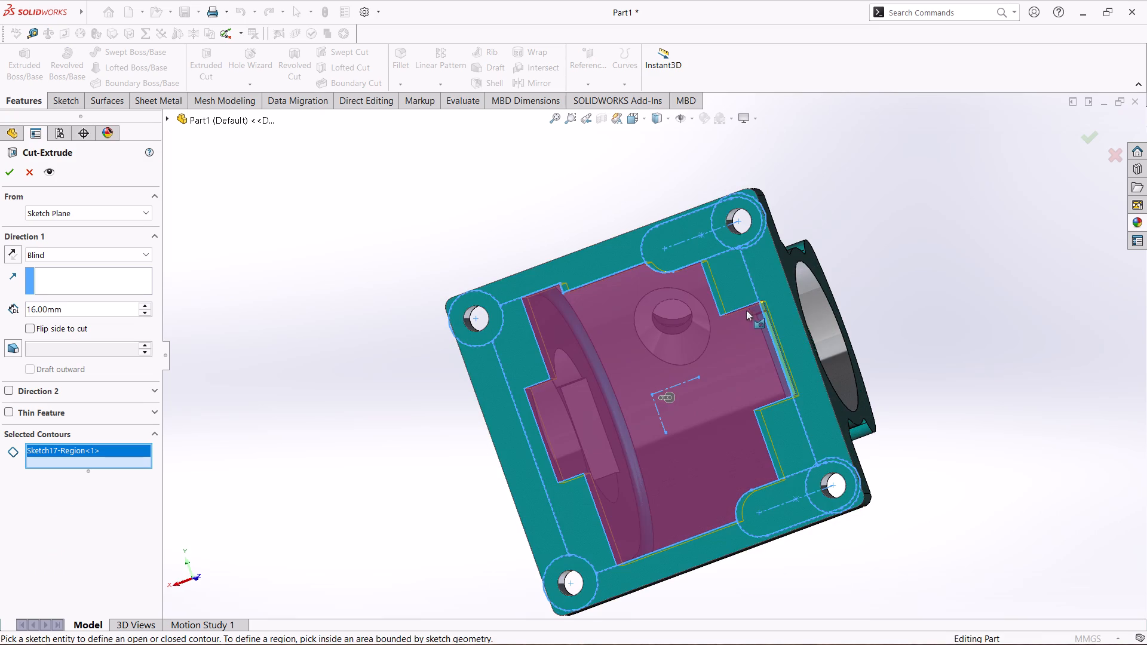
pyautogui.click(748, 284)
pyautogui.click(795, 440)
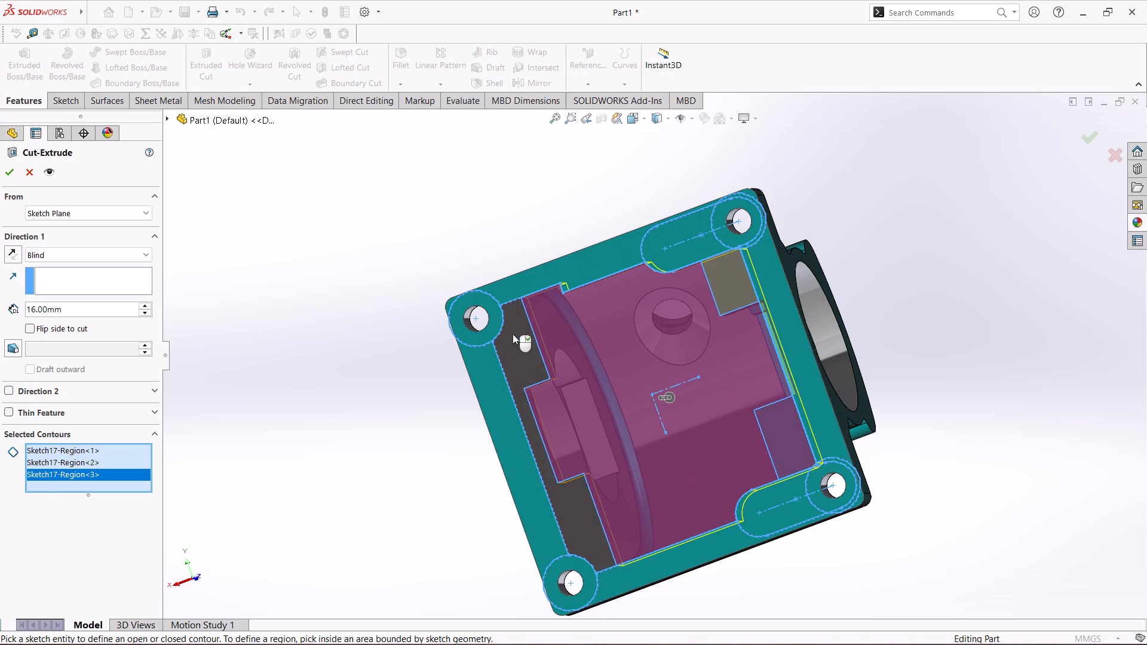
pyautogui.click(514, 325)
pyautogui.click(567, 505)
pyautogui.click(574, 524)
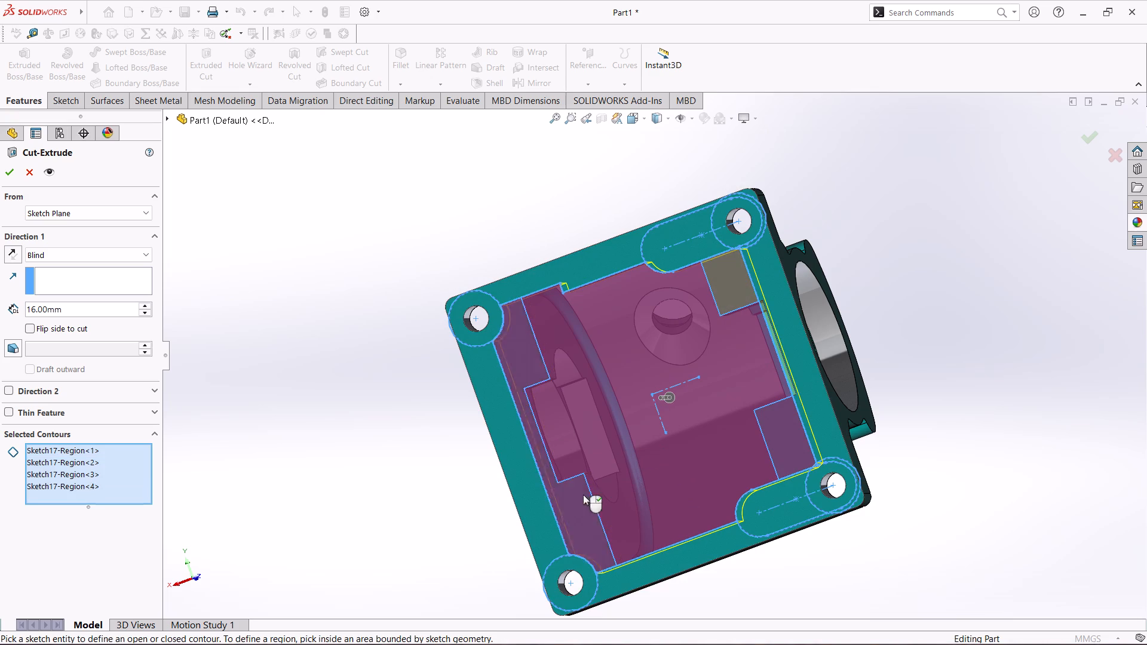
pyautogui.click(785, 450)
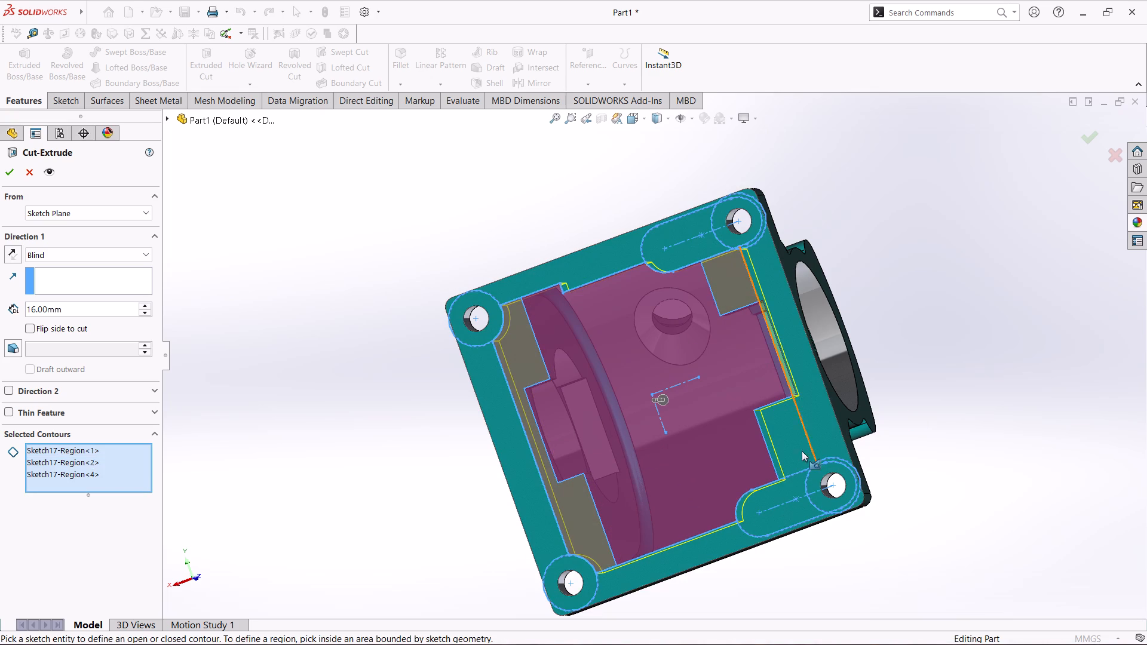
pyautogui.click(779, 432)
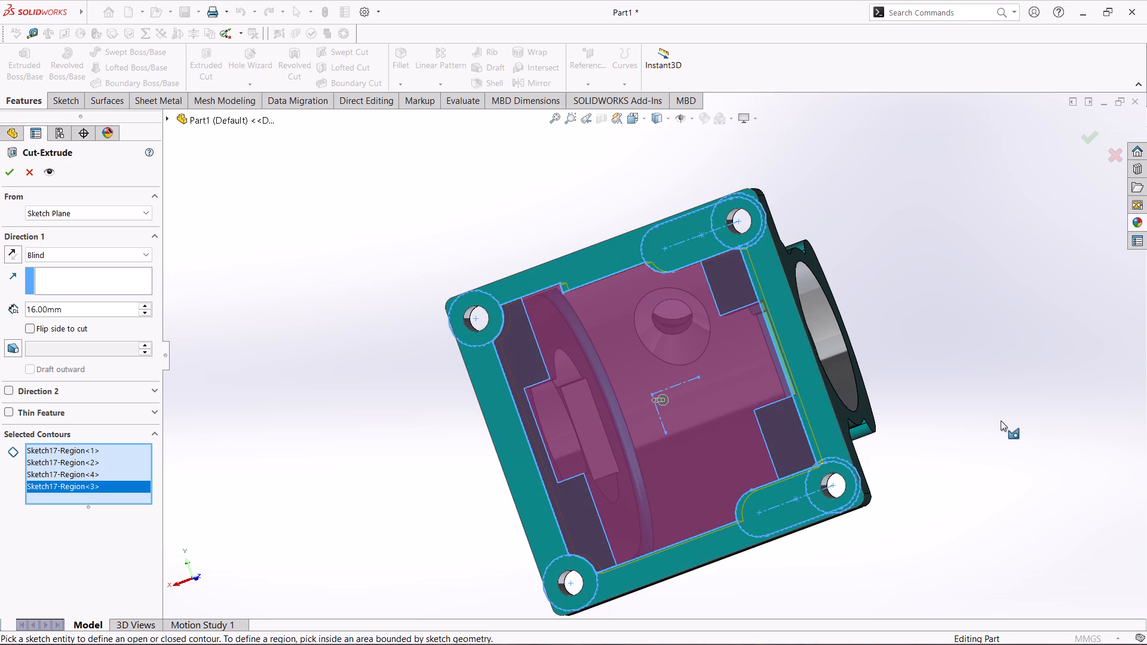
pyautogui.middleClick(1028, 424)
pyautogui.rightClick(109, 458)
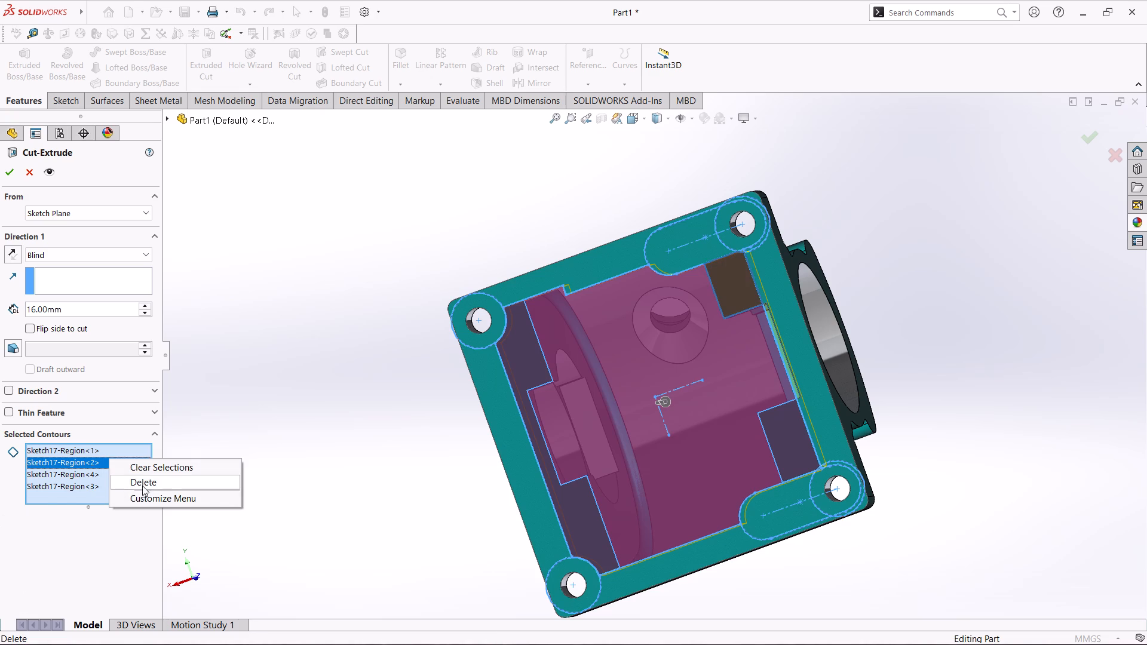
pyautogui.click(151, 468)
# Select the four corner regions inside the base-plate opening as contours and cut them 2 mm deep.
pyautogui.click(663, 499)
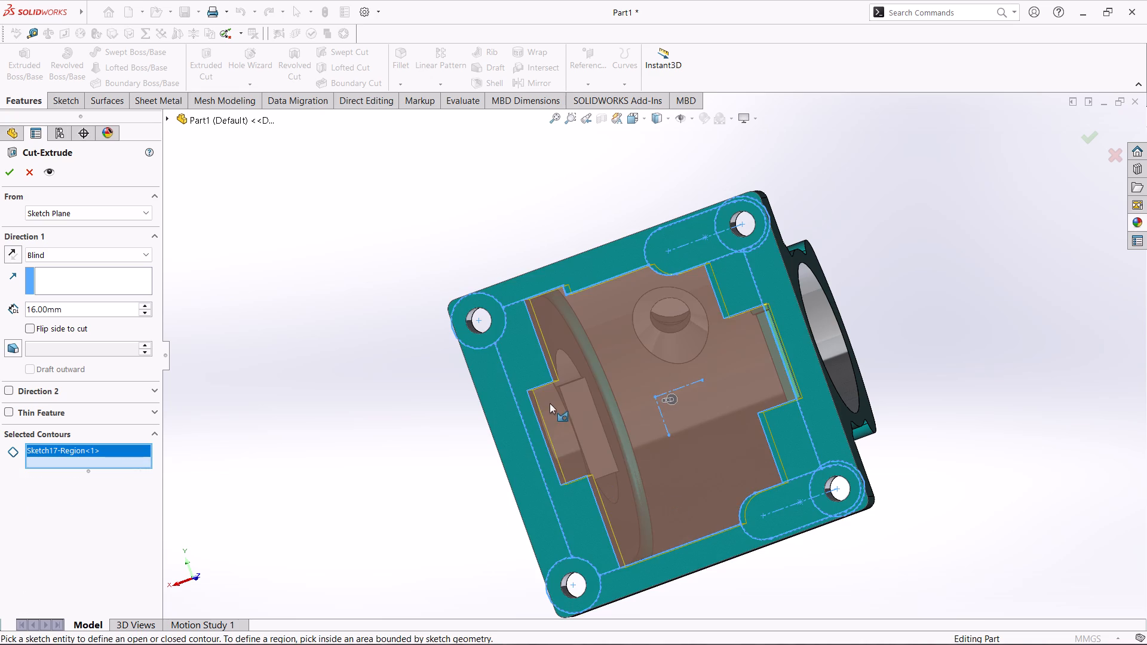
pyautogui.click(528, 371)
pyautogui.click(735, 295)
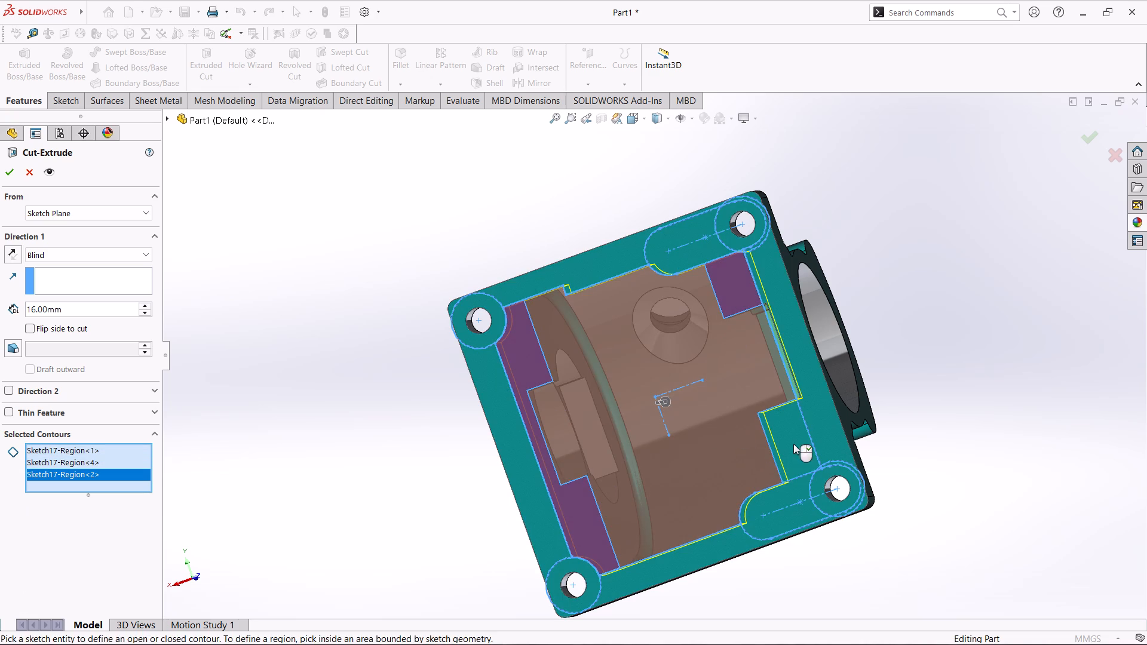
pyautogui.click(800, 438)
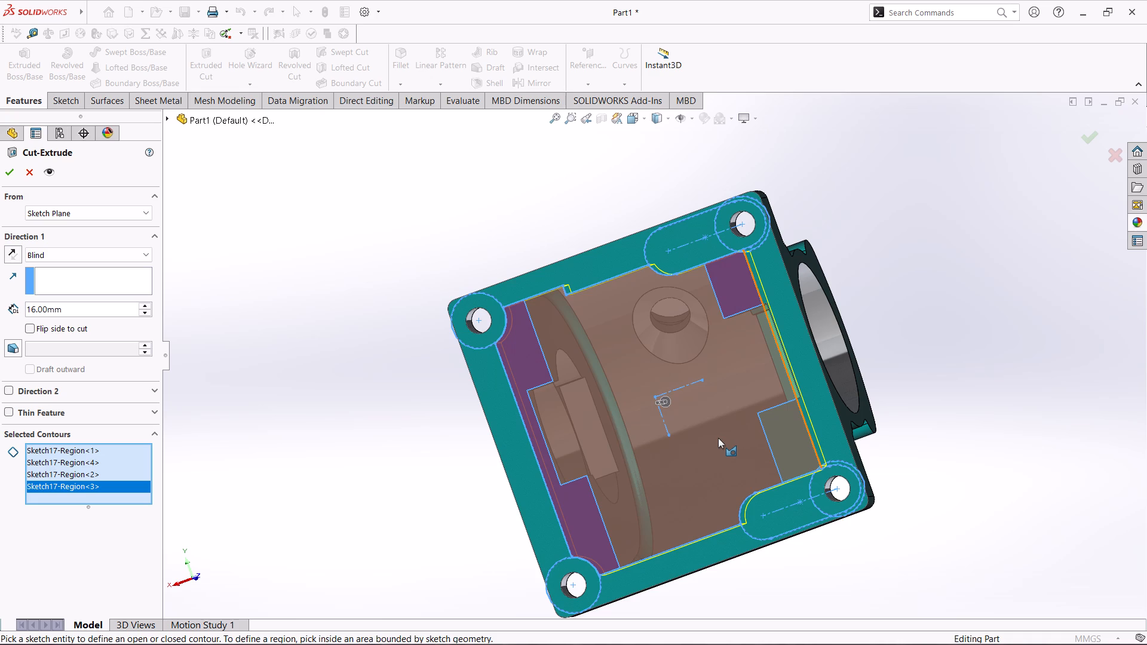
pyautogui.doubleClick(70, 308)
pyautogui.press('2')
pyautogui.press('Return')
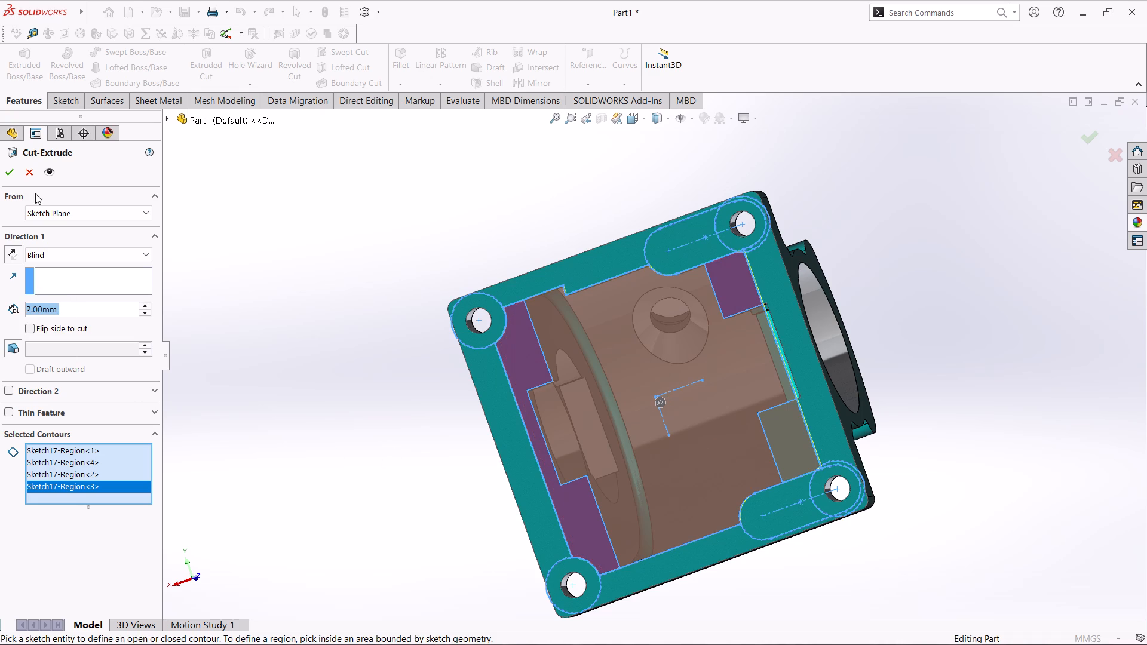
pyautogui.click(10, 175)
# Examine the housing from all sides, checking the recessed pads in the opening, the bearing bores and the flanged boss.
pyautogui.moveTo(980, 269); pyautogui.dragTo(969, 330, button='middle')
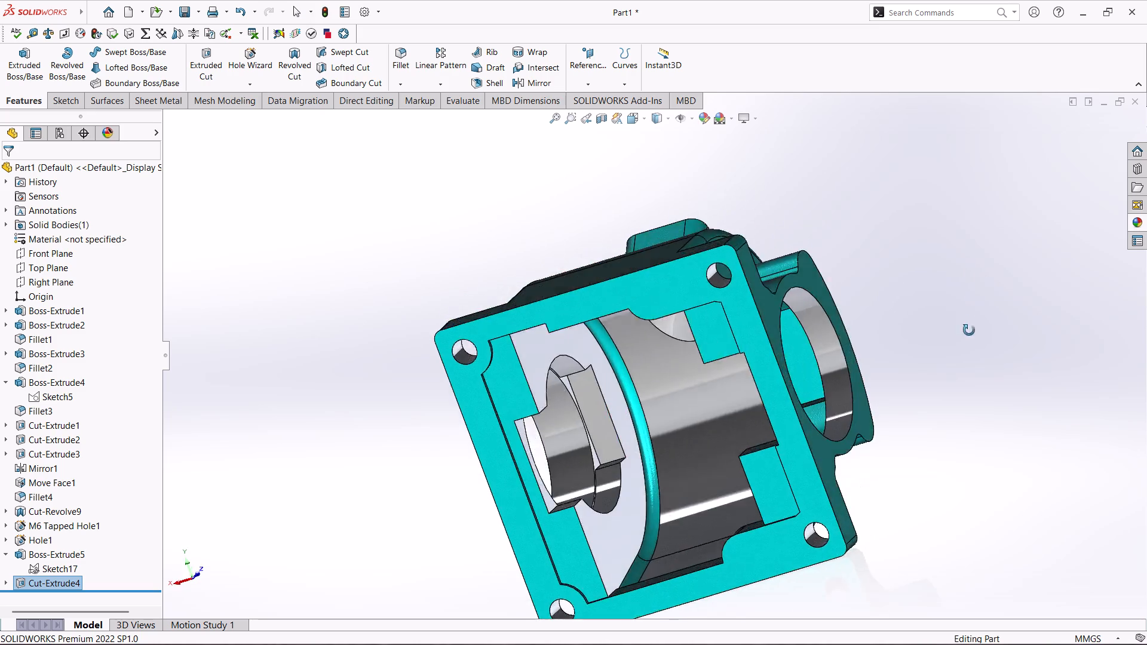
pyautogui.moveTo(969, 330); pyautogui.dragTo(951, 363, button='middle')
pyautogui.moveTo(927, 347); pyautogui.dragTo(917, 369, button='middle')
pyautogui.moveTo(912, 359); pyautogui.dragTo(924, 333, button='middle')
pyautogui.scroll(1, 920, 342)
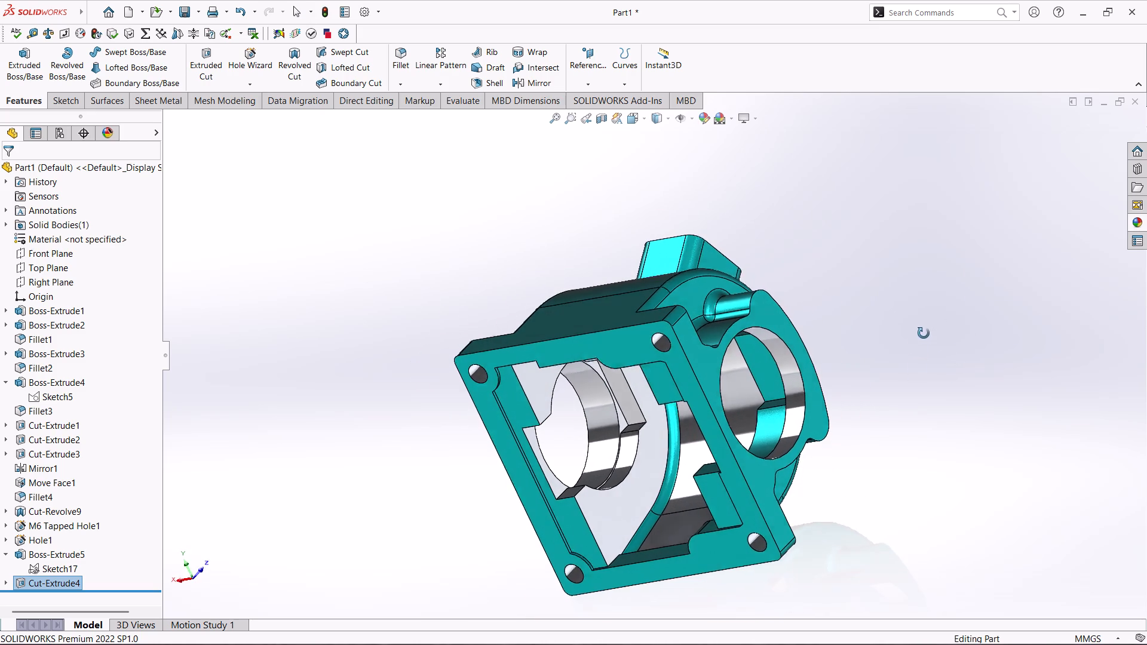
pyautogui.moveTo(924, 333); pyautogui.dragTo(924, 333, button='middle')
pyautogui.moveTo(920, 361); pyautogui.dragTo(937, 354, button='middle')
pyautogui.moveTo(892, 384); pyautogui.dragTo(1016, 377, button='middle')
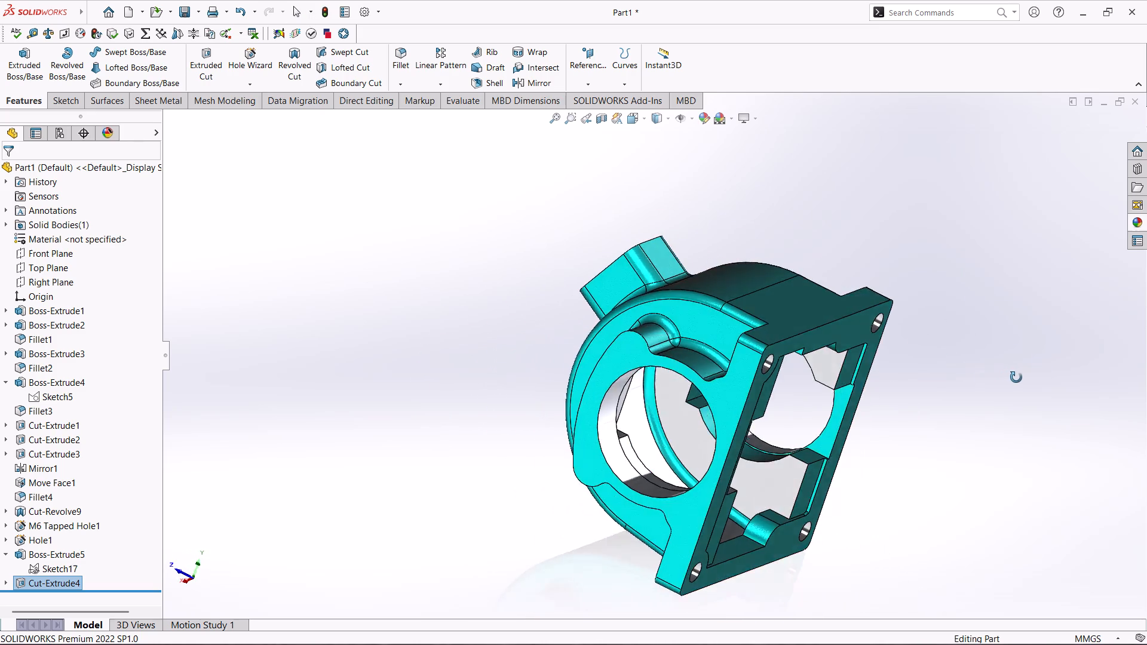
pyautogui.moveTo(1016, 377); pyautogui.dragTo(1074, 357, button='middle')
pyautogui.moveTo(712, 426); pyautogui.dragTo(995, 509, button='middle')
pyautogui.moveTo(927, 456); pyautogui.dragTo(998, 426, button='middle')
pyautogui.moveTo(651, 459); pyautogui.dragTo(818, 461, button='middle')
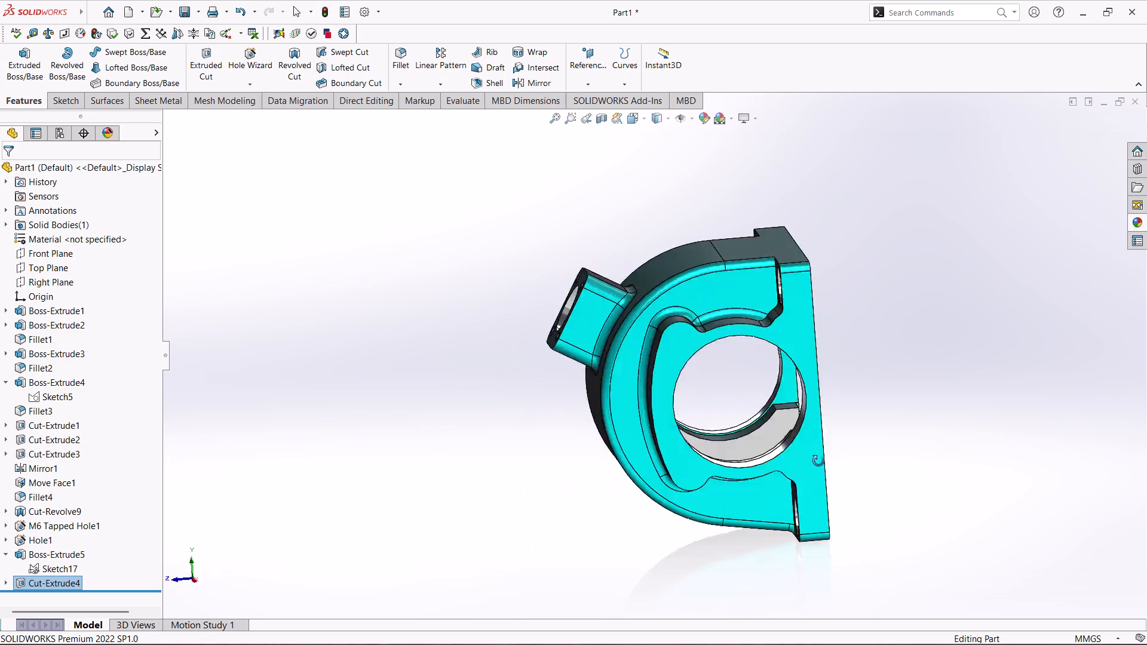
pyautogui.moveTo(818, 461); pyautogui.dragTo(844, 465, button='middle')
pyautogui.moveTo(749, 389); pyautogui.dragTo(825, 354, button='middle')
pyautogui.moveTo(715, 274); pyautogui.dragTo(723, 349, button='middle')
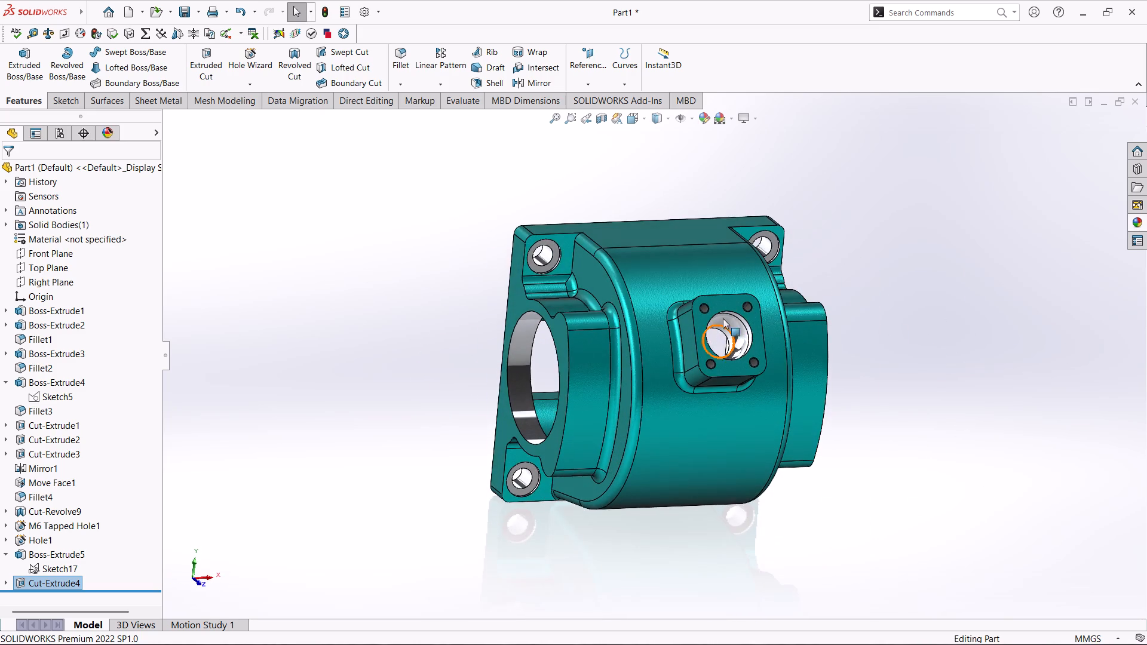
pyautogui.scroll(-7, 723, 318)
pyautogui.scroll(7, 759, 309)
pyautogui.moveTo(545, 419); pyautogui.dragTo(592, 315, button='middle')
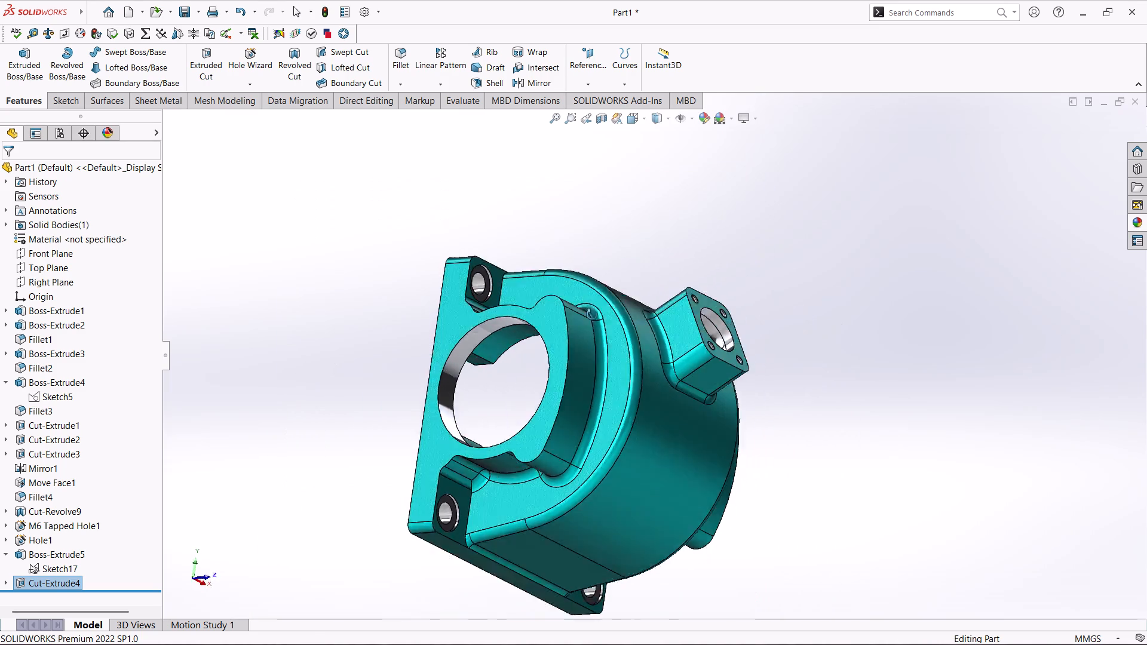
pyautogui.moveTo(592, 315); pyautogui.dragTo(593, 299, button='middle')
pyautogui.moveTo(644, 489); pyautogui.dragTo(616, 366, button='middle')
pyautogui.scroll(1, 623, 405)
pyautogui.moveTo(640, 489); pyautogui.dragTo(595, 412, button='middle')
pyautogui.moveTo(770, 469); pyautogui.dragTo(725, 458, button='middle')
pyautogui.moveTo(768, 512); pyautogui.dragTo(757, 486, button='middle')
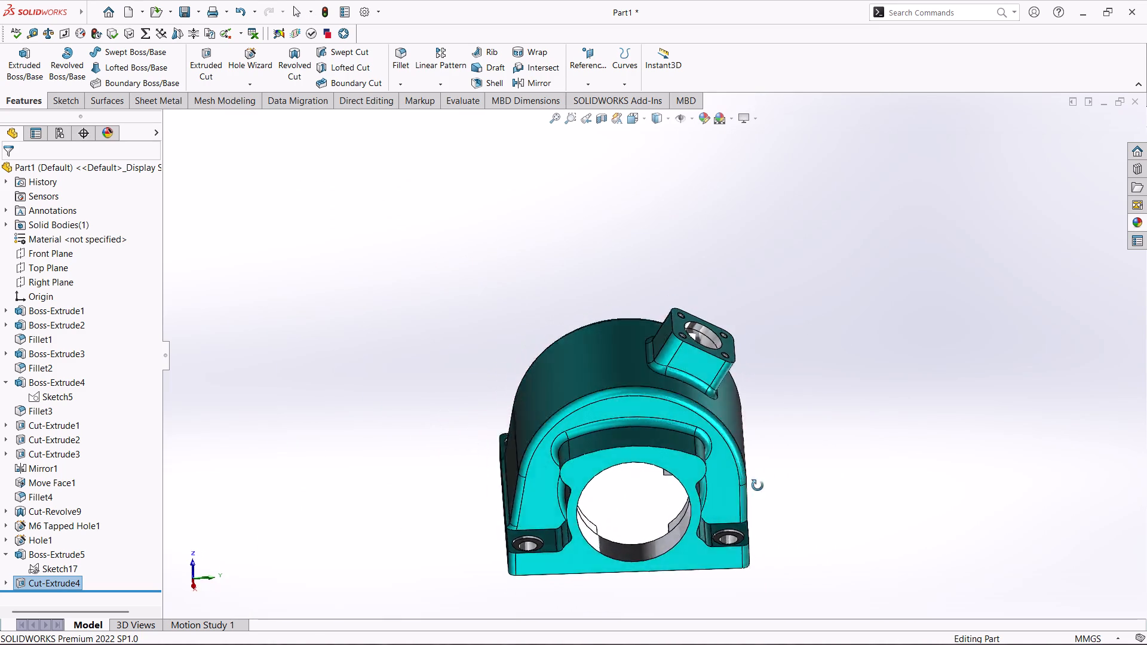
pyautogui.moveTo(757, 486); pyautogui.dragTo(750, 389, button='middle')
pyautogui.moveTo(739, 549); pyautogui.dragTo(794, 494, button='middle')
pyautogui.moveTo(626, 466); pyautogui.dragTo(692, 481, button='middle')
pyautogui.moveTo(706, 453); pyautogui.dragTo(646, 497, button='middle')
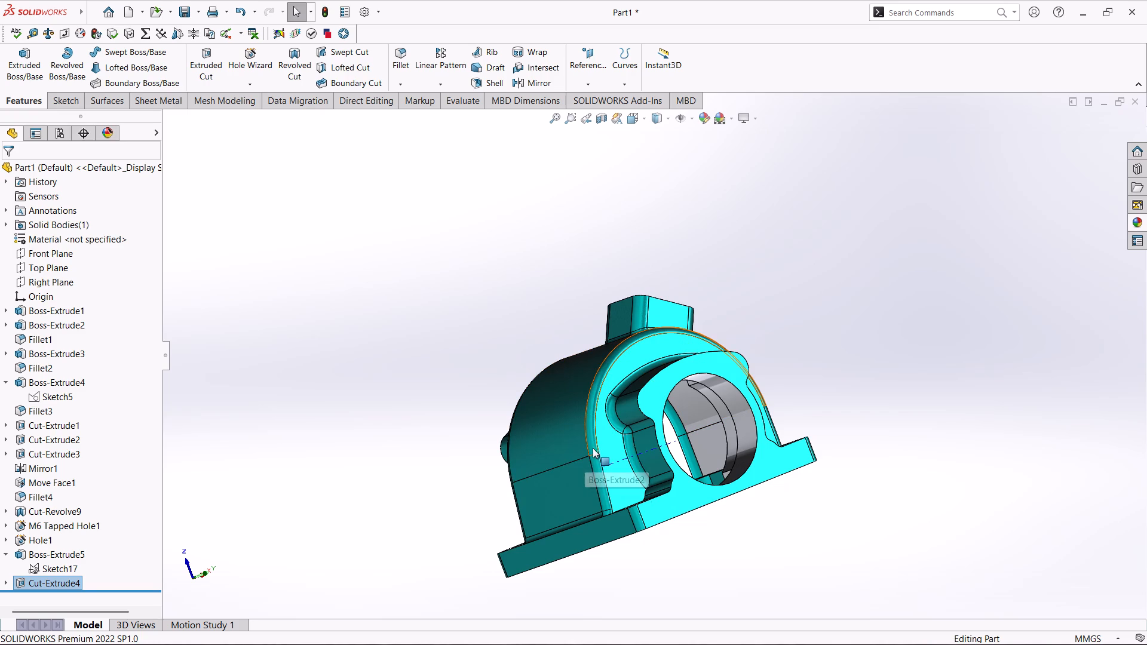
# Check the radius of the existing fillets on the housing's end rim and beside the bearing boss.
pyautogui.click(594, 454)
pyautogui.click(436, 467)
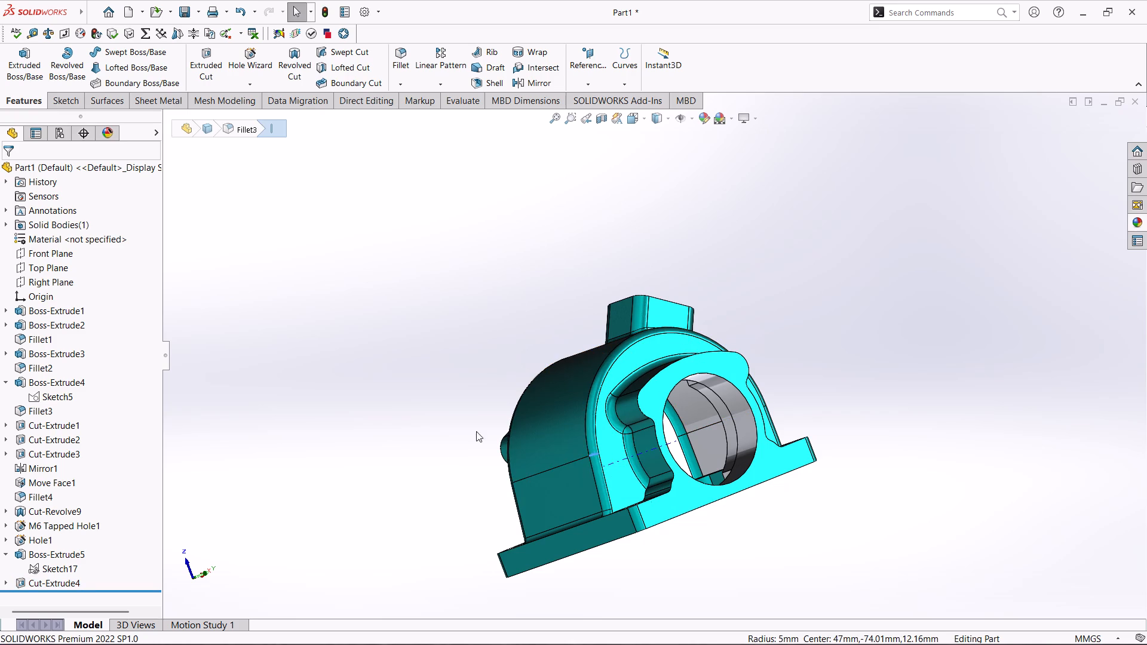
pyautogui.scroll(-4, 642, 446)
pyautogui.scroll(3, 693, 456)
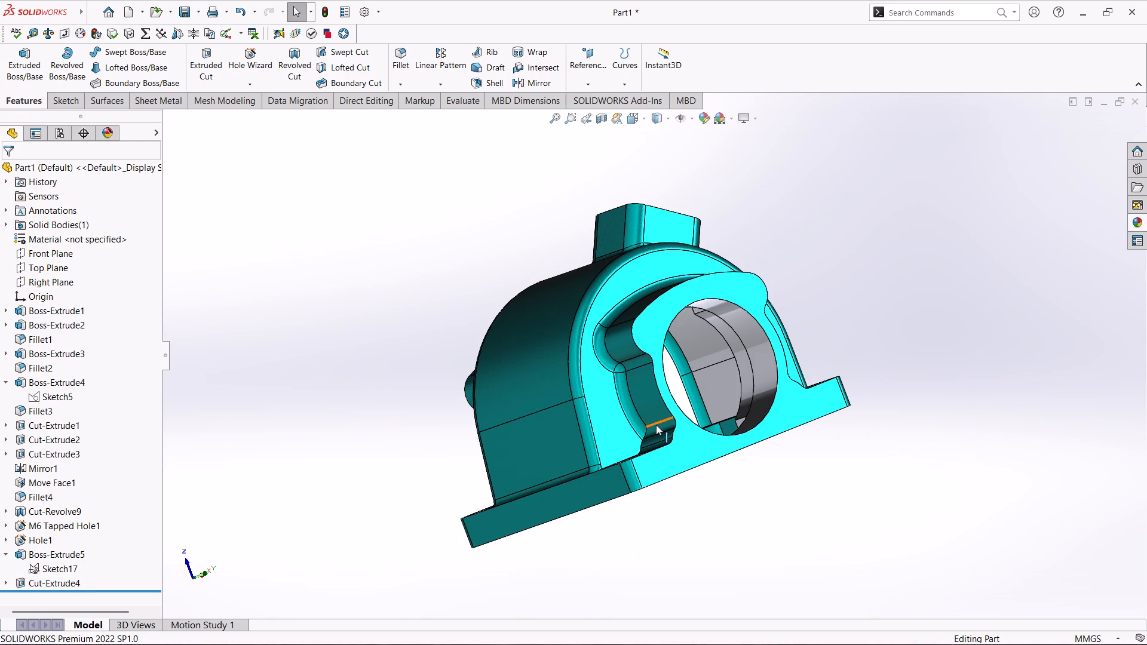
pyautogui.click(656, 425)
pyautogui.click(657, 429)
pyautogui.click(826, 525)
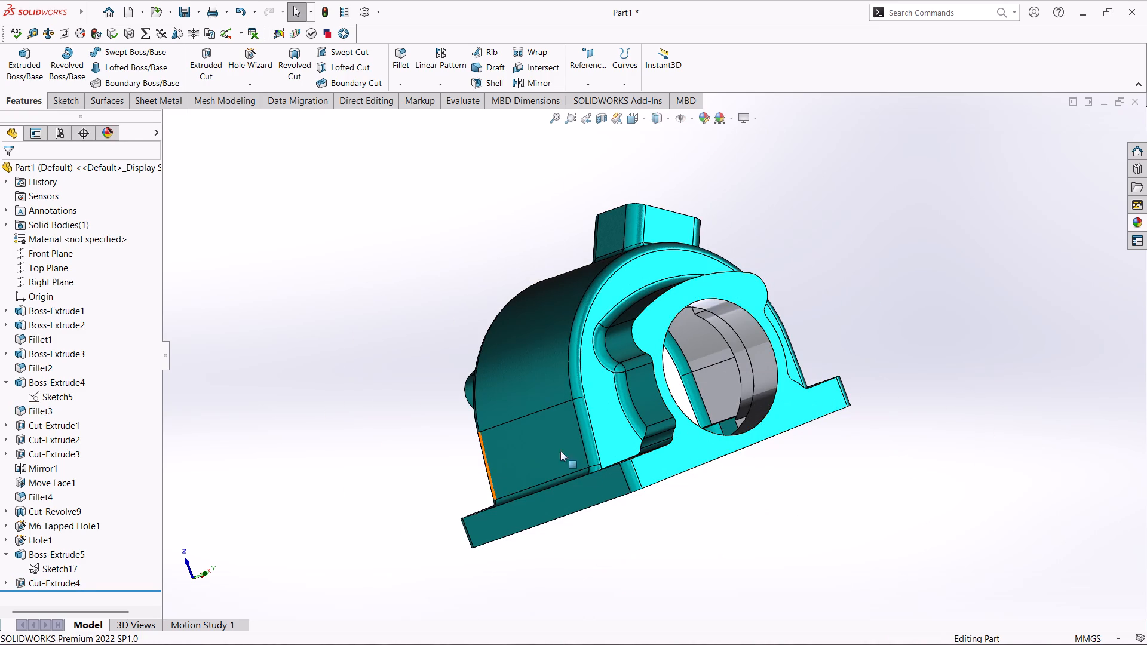
pyautogui.click(654, 429)
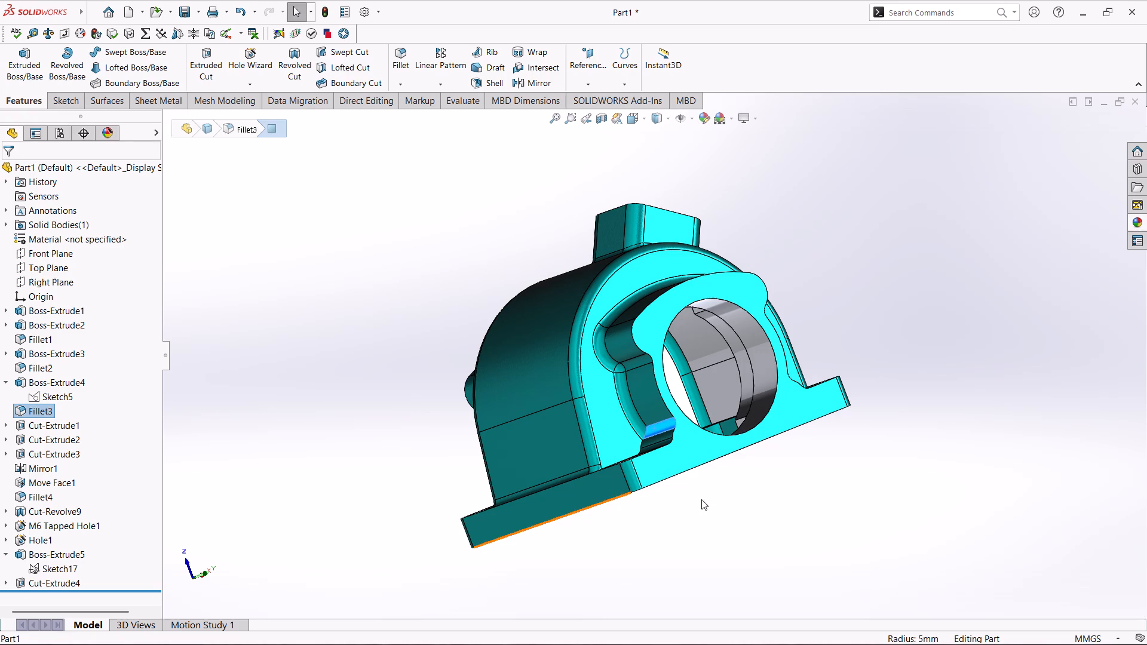
pyautogui.click(701, 499)
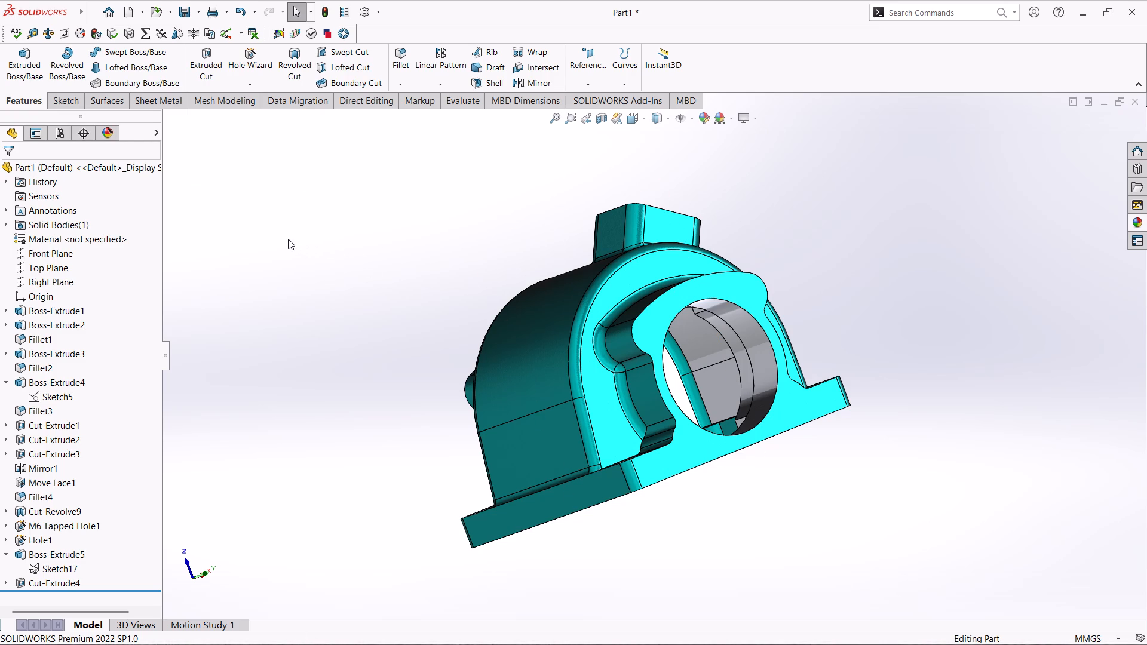
# Start a fillet for the short vertical corner edges of the shallow recess around the base-plate opening.
pyautogui.click(405, 63)
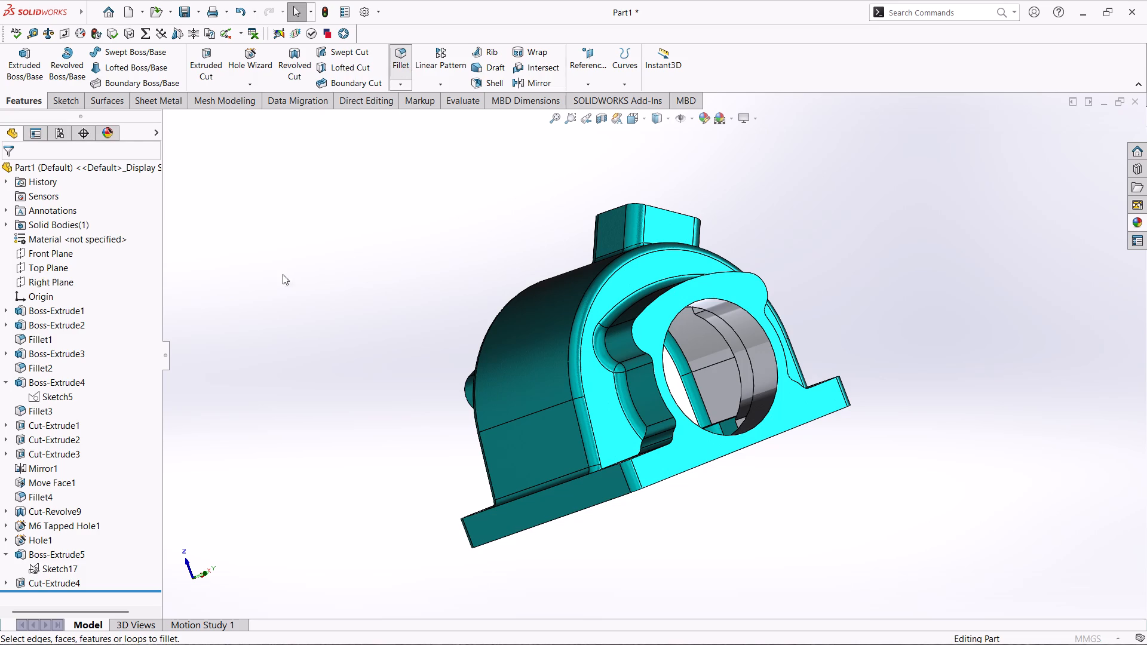
pyautogui.moveTo(719, 524); pyautogui.dragTo(689, 266, button='middle')
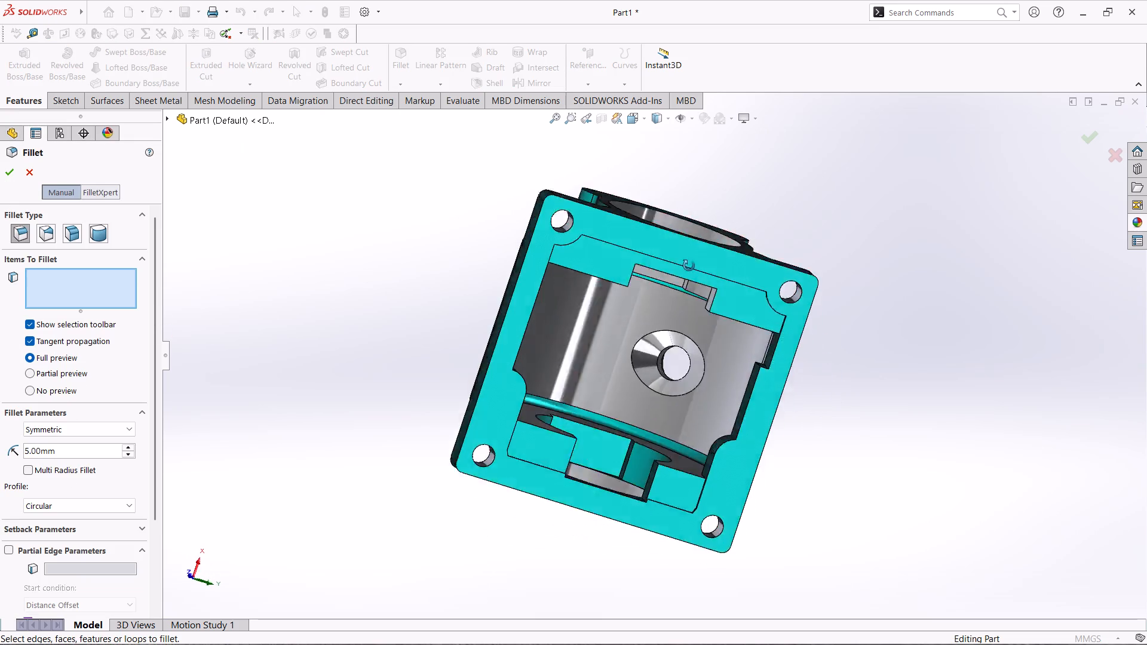
pyautogui.moveTo(689, 266); pyautogui.dragTo(689, 236, button='middle')
pyautogui.scroll(-11, 587, 199)
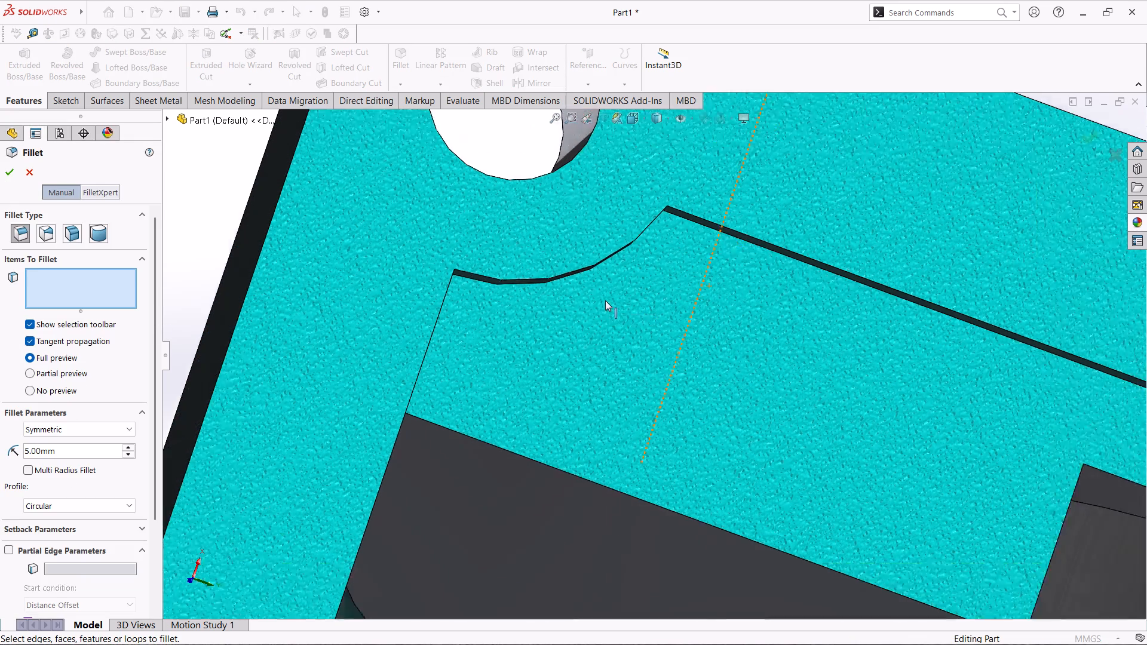
pyautogui.scroll(-1, 605, 300)
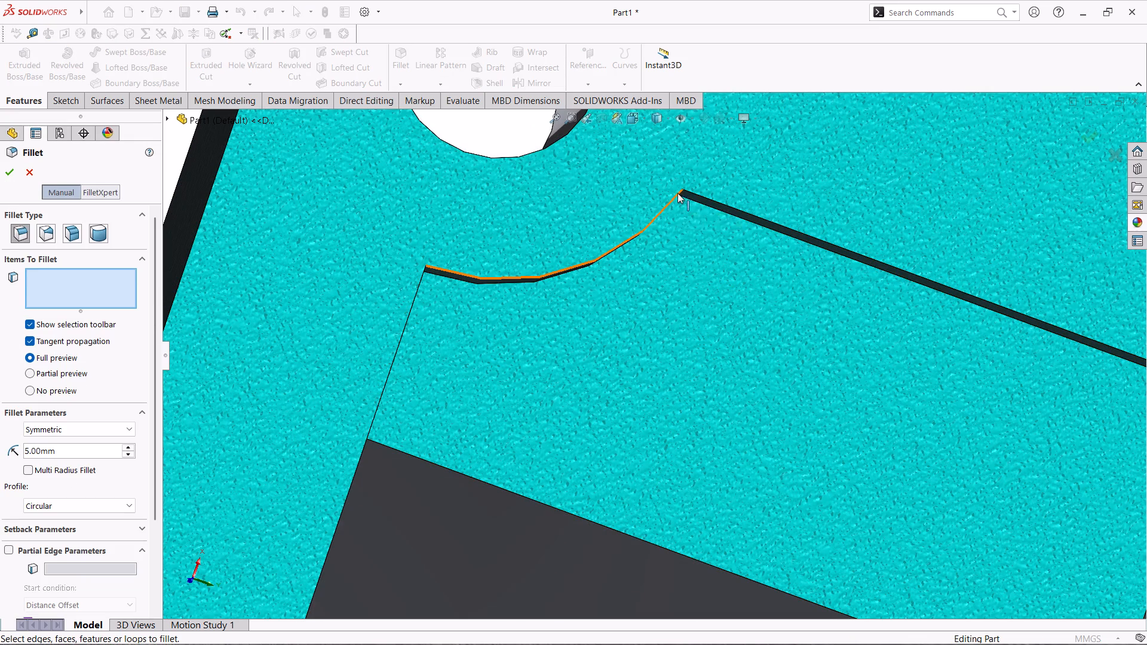
pyautogui.moveTo(689, 286); pyautogui.dragTo(673, 204, button='middle')
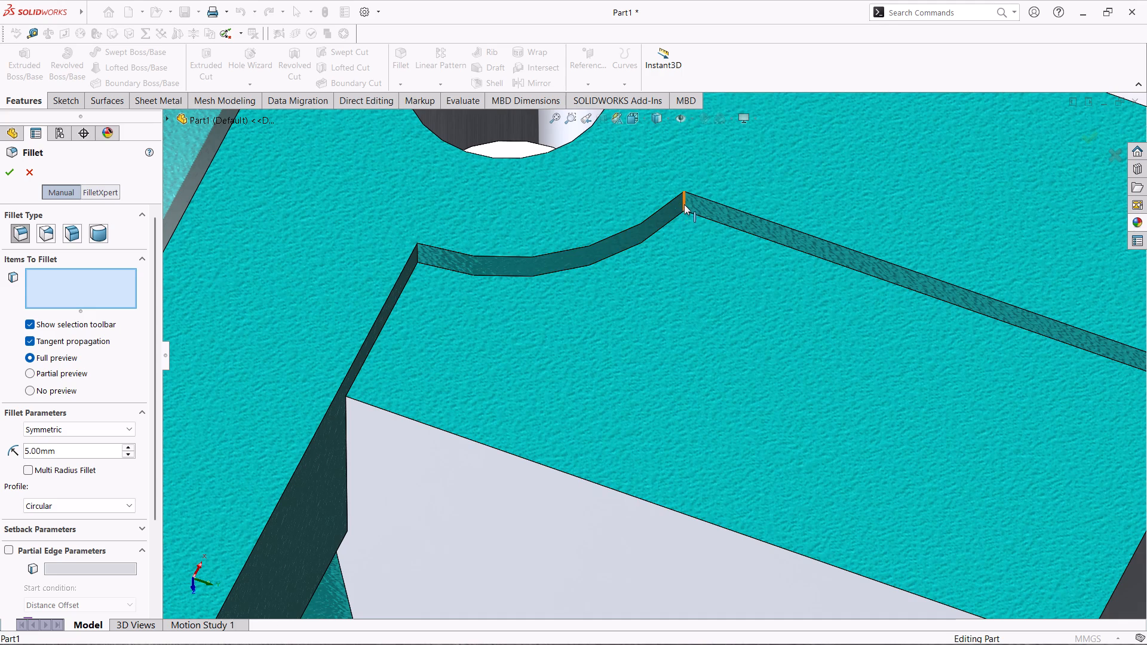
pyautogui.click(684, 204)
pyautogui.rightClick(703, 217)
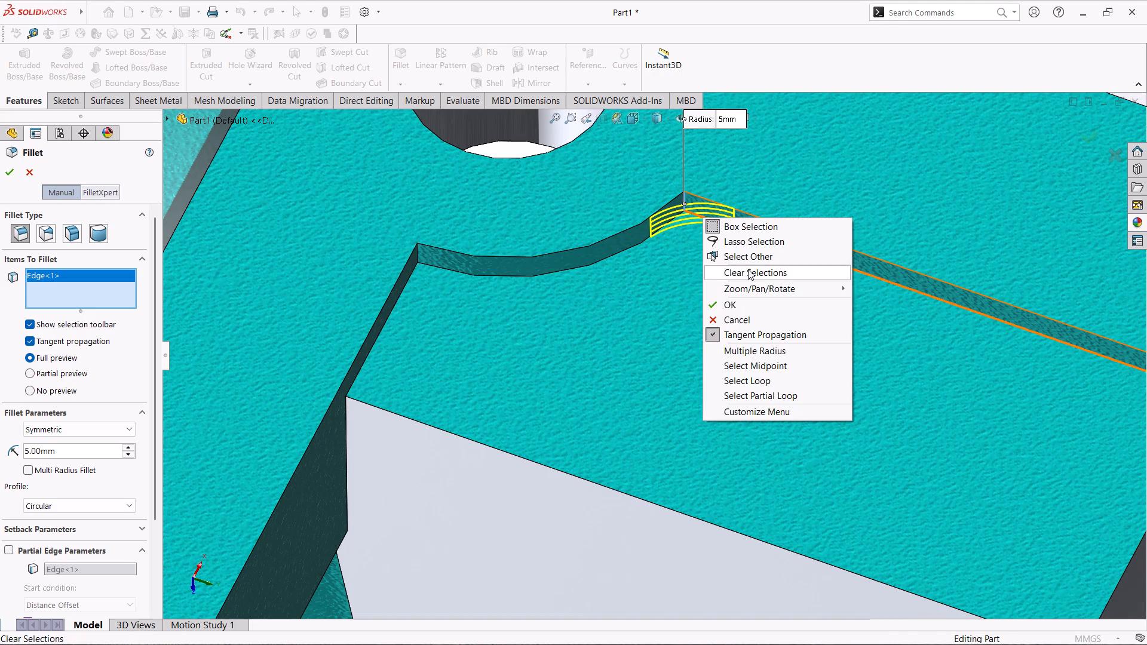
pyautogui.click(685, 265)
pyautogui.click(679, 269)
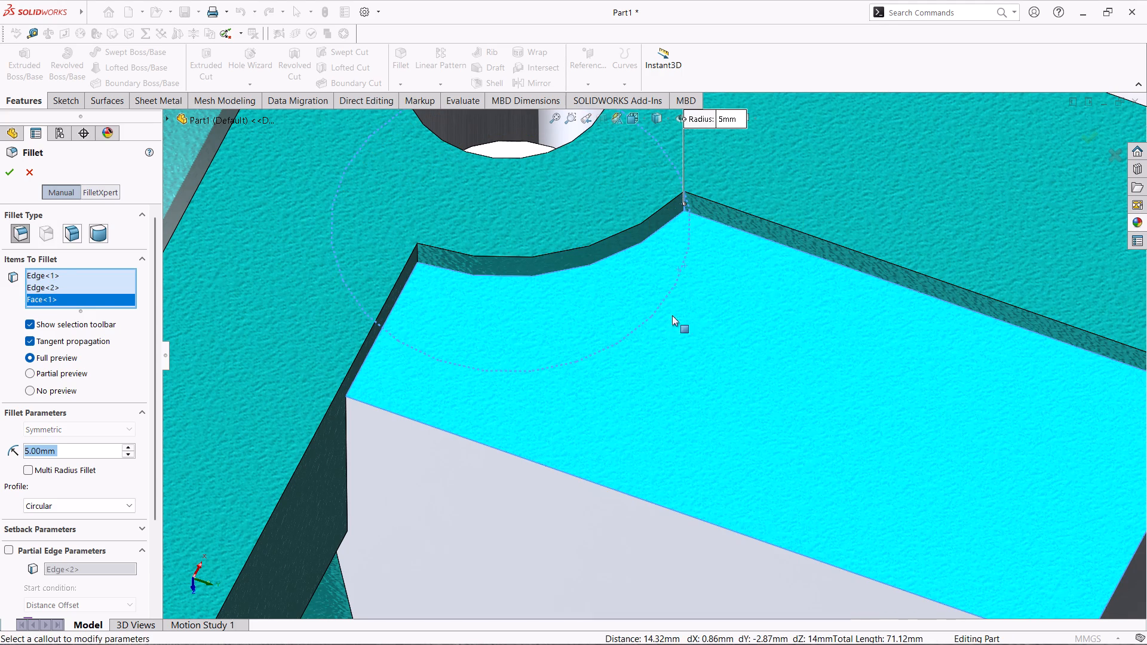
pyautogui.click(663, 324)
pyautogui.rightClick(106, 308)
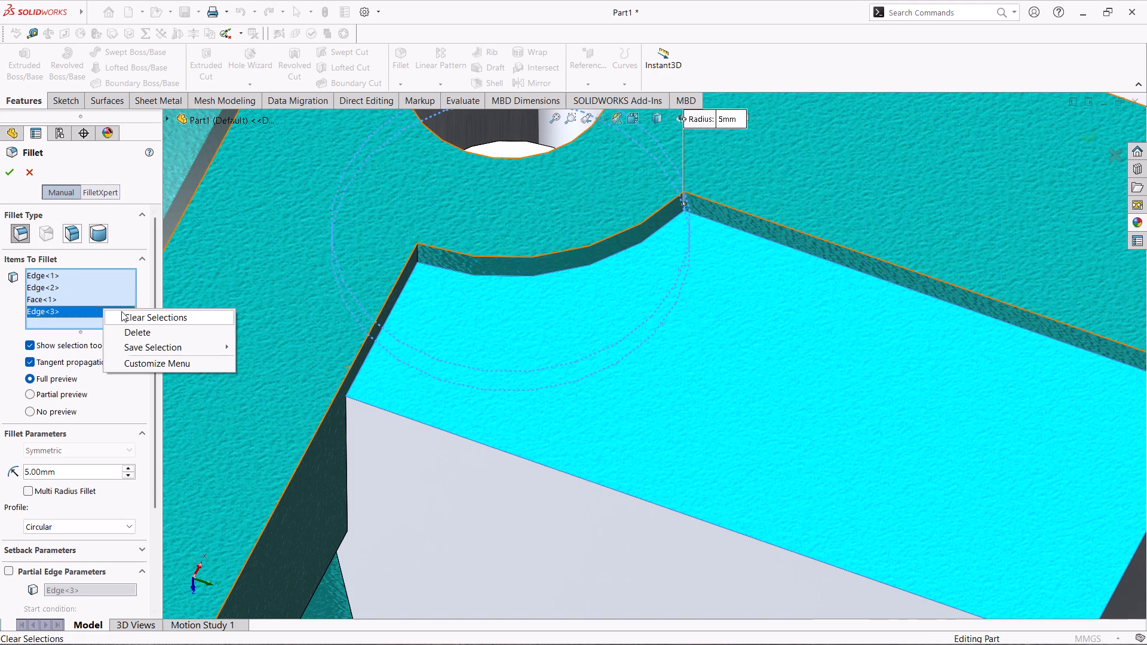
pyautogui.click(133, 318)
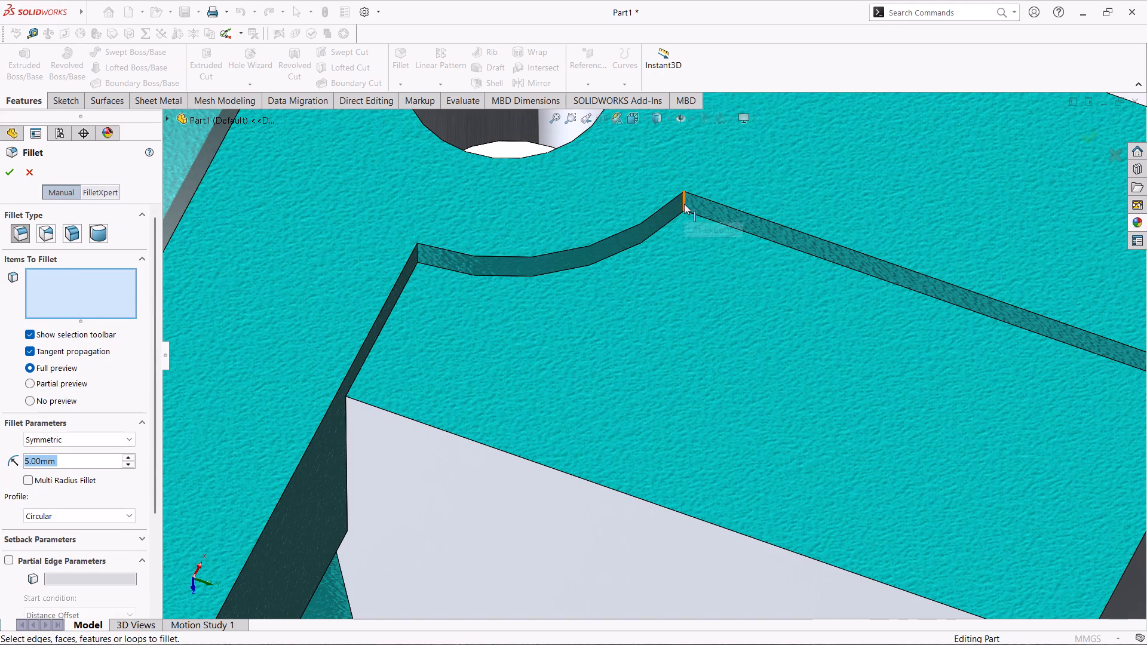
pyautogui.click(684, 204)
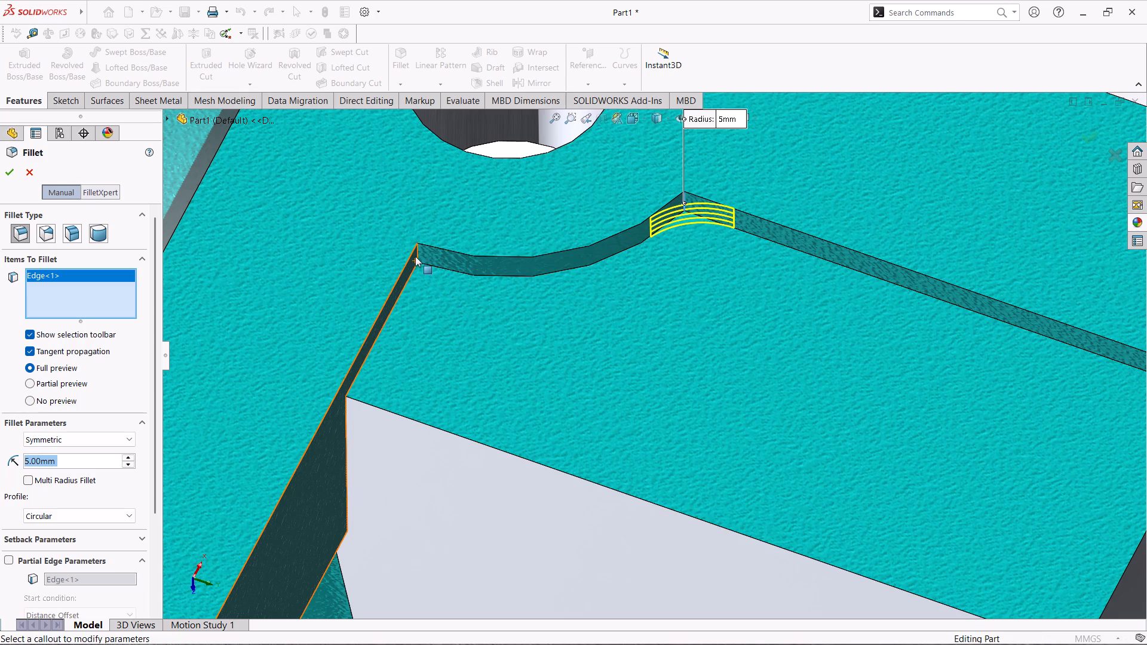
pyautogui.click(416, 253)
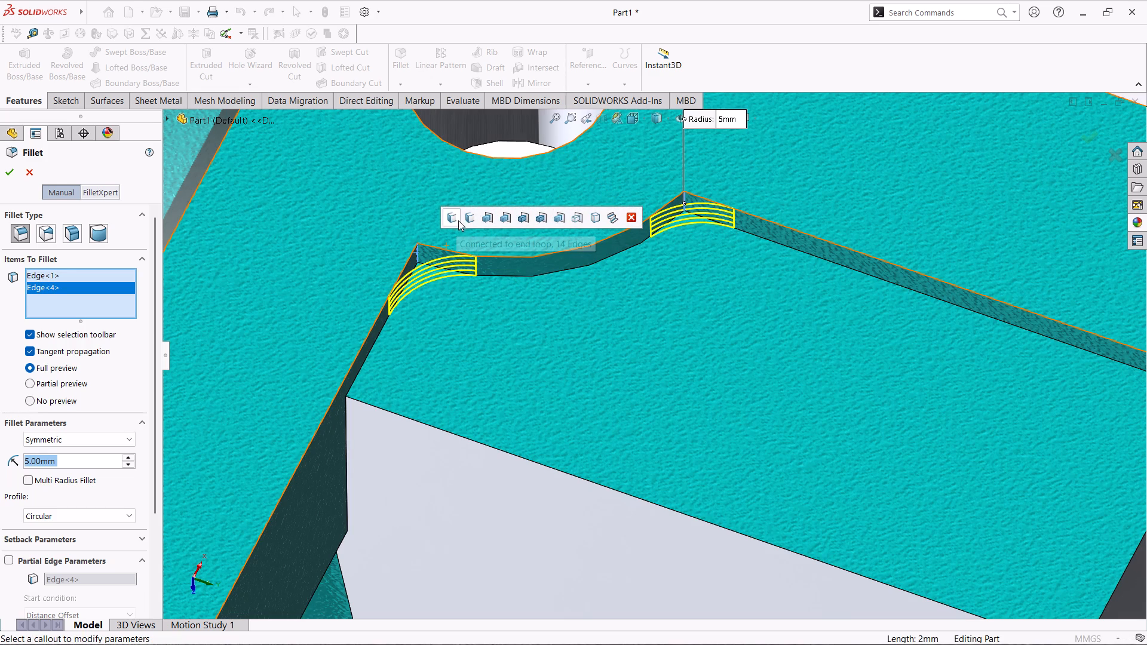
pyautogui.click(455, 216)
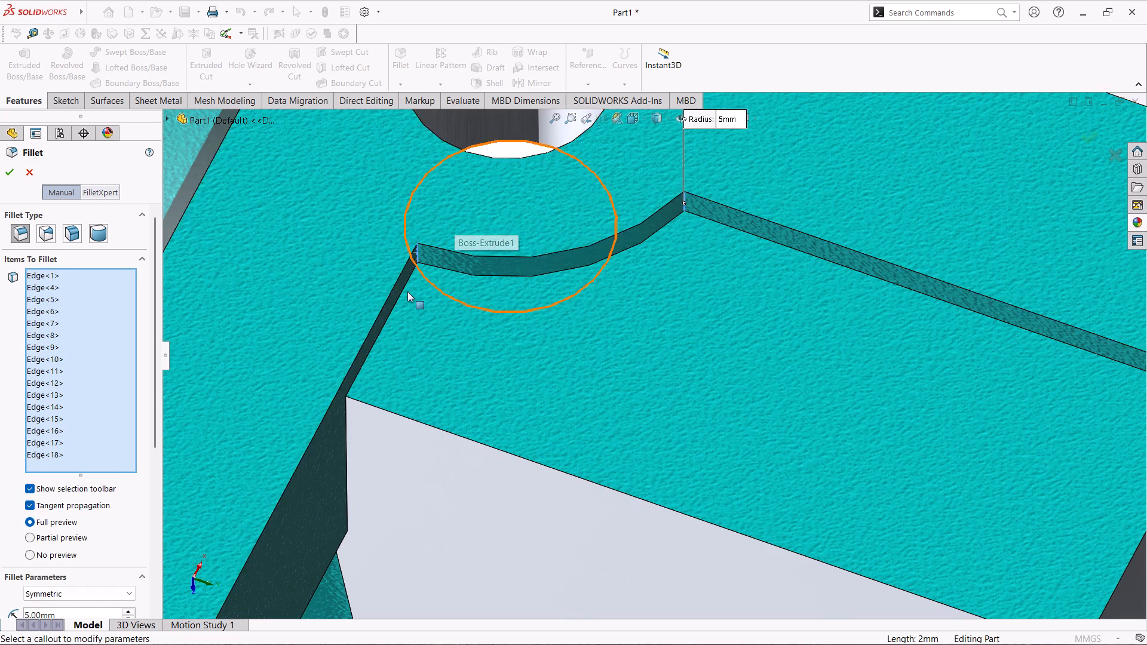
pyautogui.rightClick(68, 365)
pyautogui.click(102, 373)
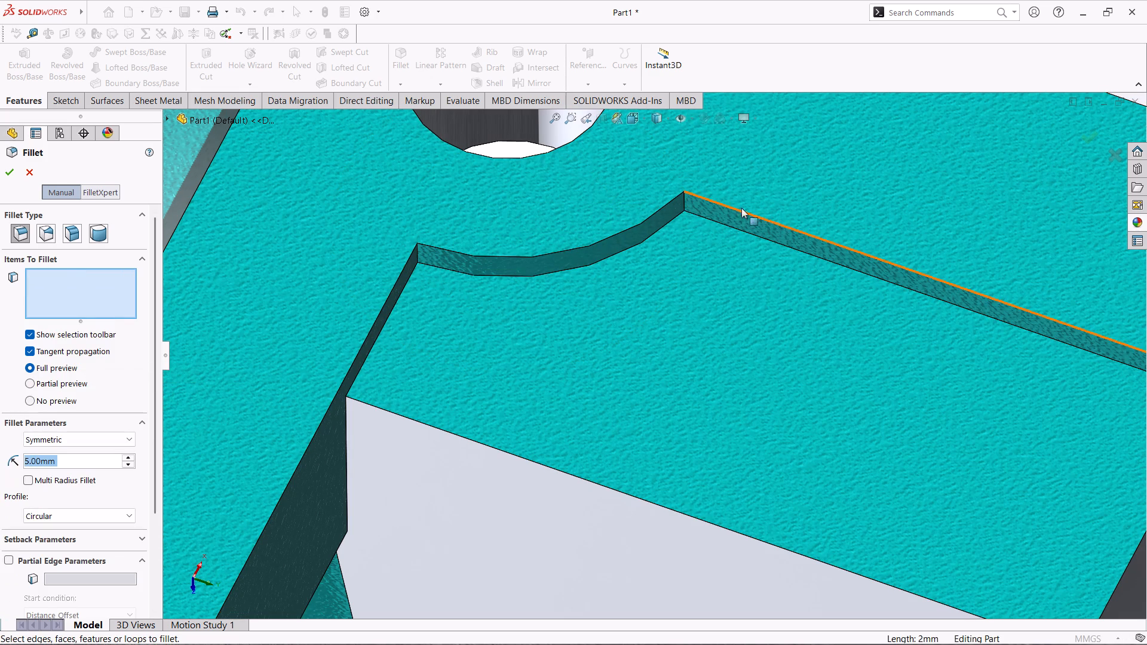
# Select the four short vertical edges at two adjacent rounded corners of the base-plate recess for the 5 mm fillet.
pyautogui.click(684, 206)
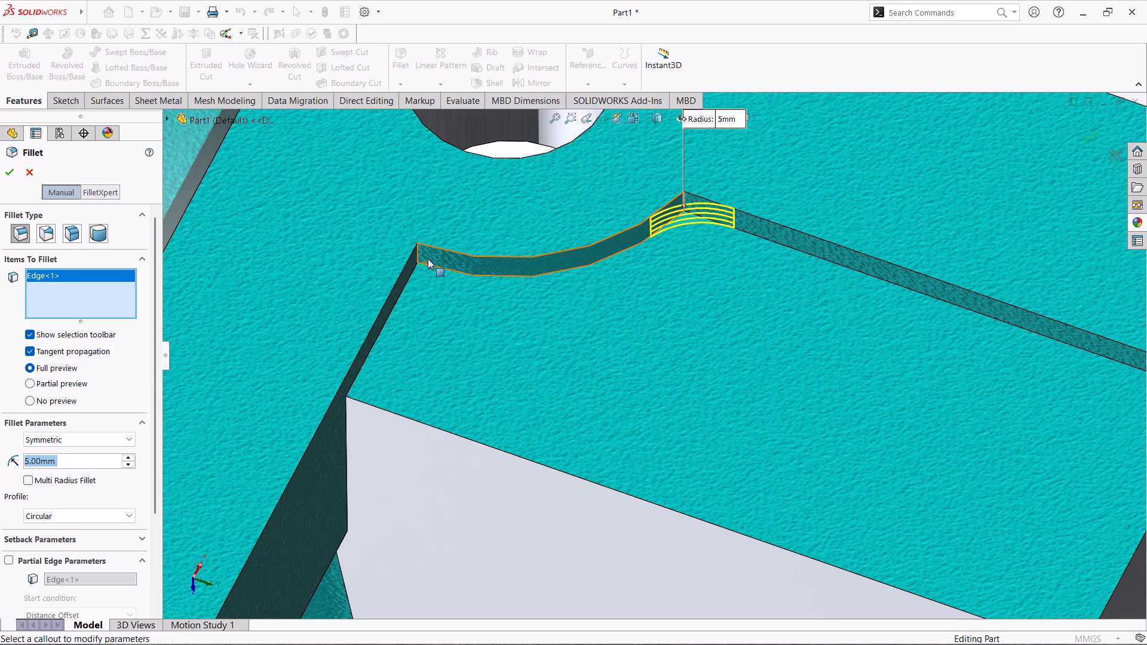
pyautogui.click(418, 258)
pyautogui.scroll(10, 556, 311)
pyautogui.scroll(-2, 927, 415)
pyautogui.moveTo(866, 456); pyautogui.dragTo(910, 443, button='middle')
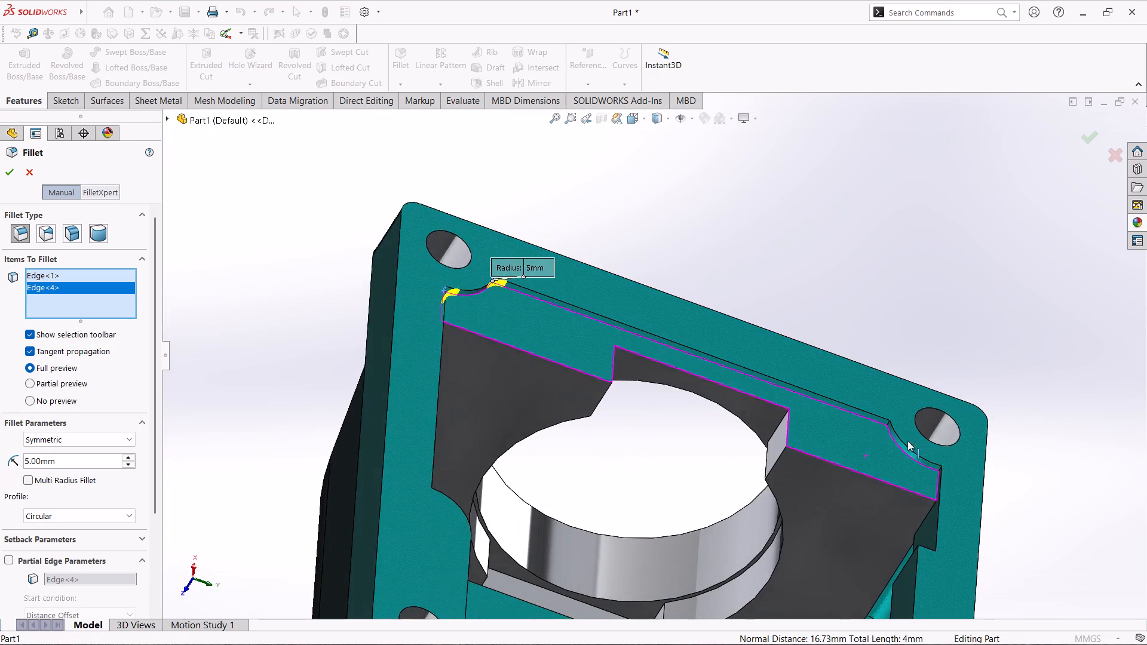
pyautogui.scroll(-6, 877, 420)
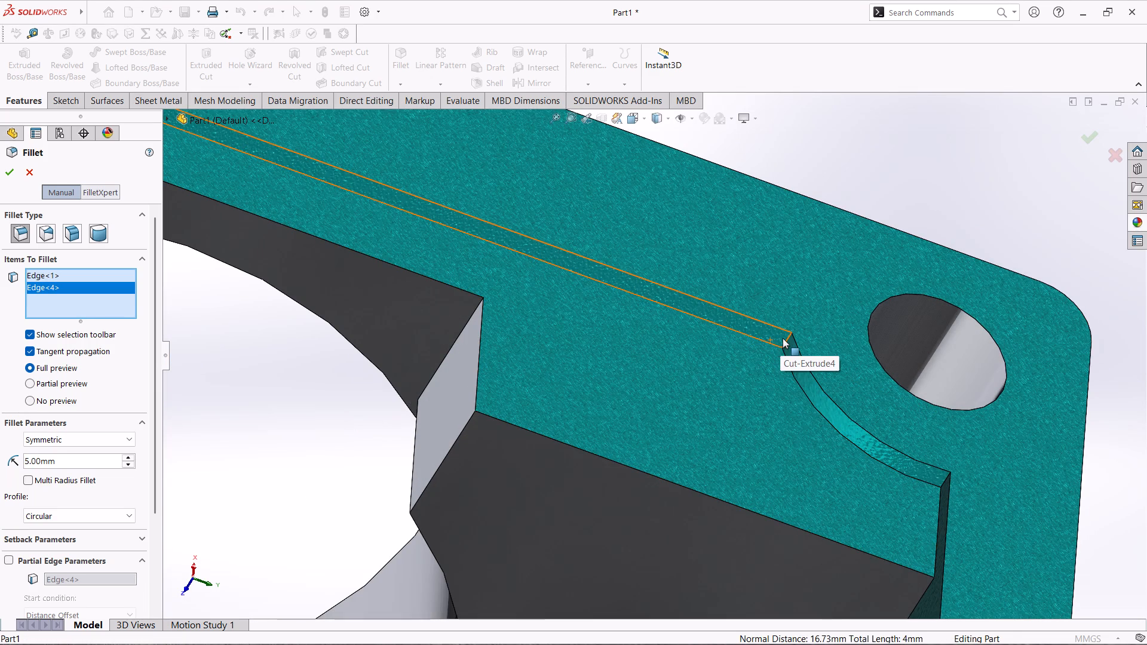
pyautogui.click(786, 339)
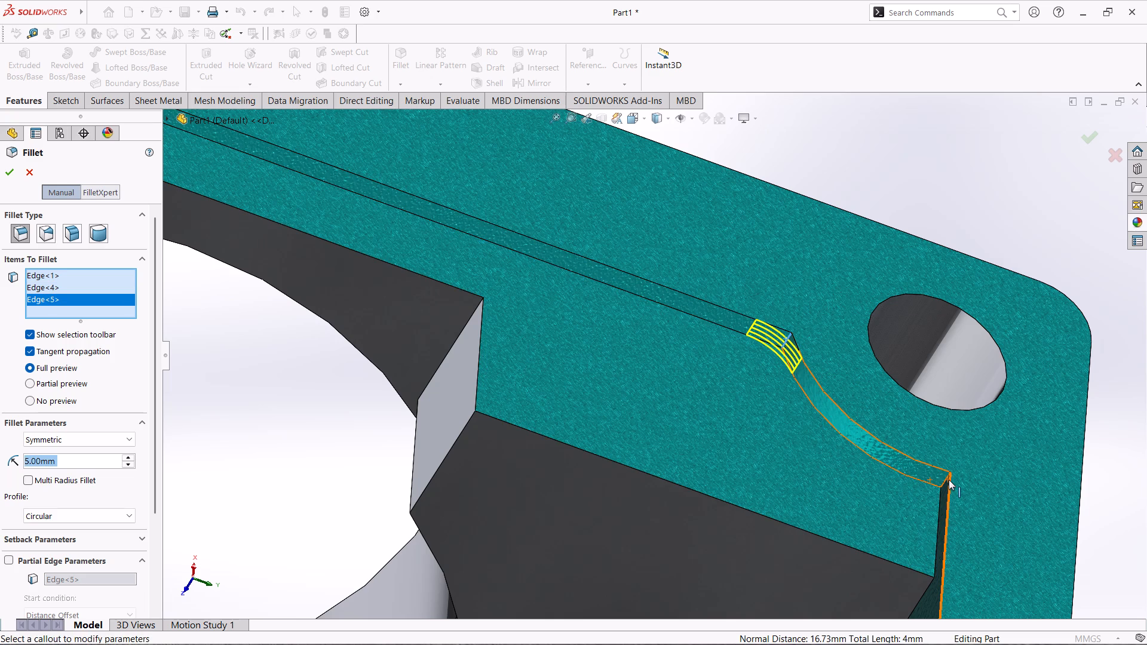
pyautogui.click(944, 482)
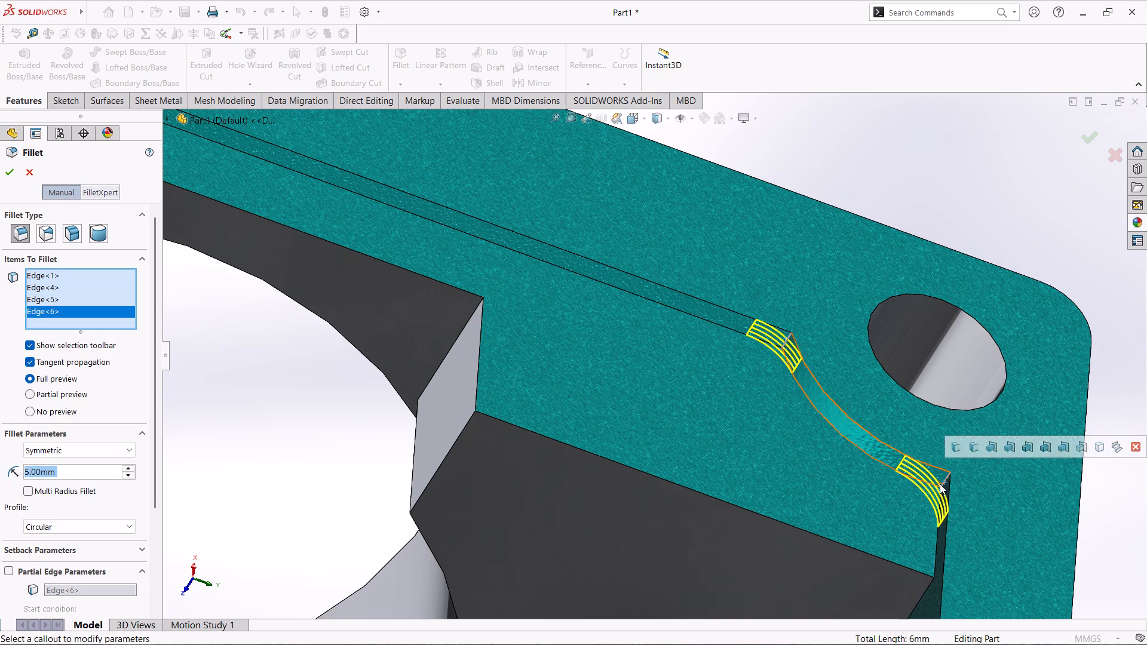
# Add both short vertical edges of the recess's third corner, beside its bolt hole, to the 5 mm fillet.
pyautogui.scroll(10, 894, 492)
pyautogui.moveTo(746, 400); pyautogui.dragTo(601, 472, button='middle')
pyautogui.scroll(-17, 613, 393)
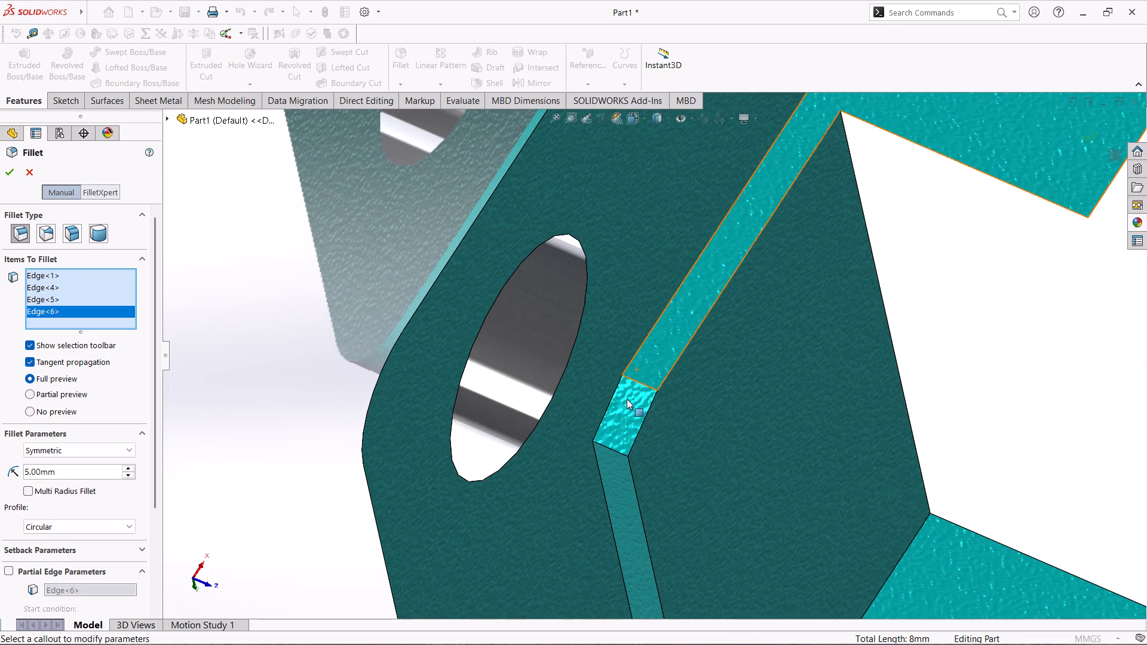
pyautogui.click(622, 452)
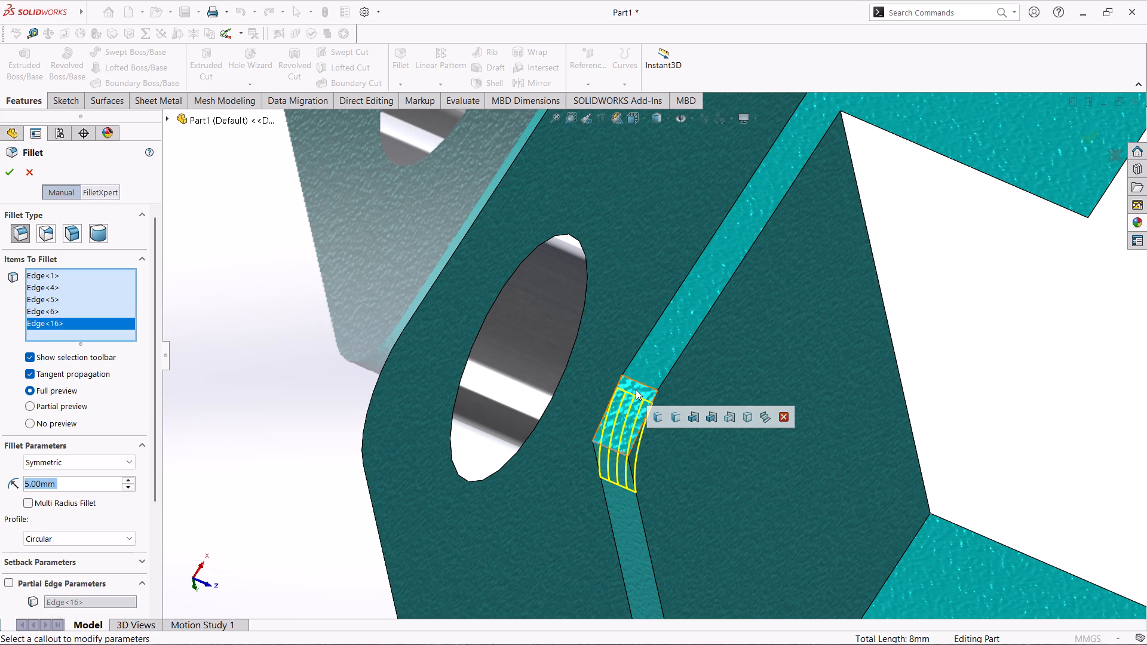
pyautogui.click(645, 385)
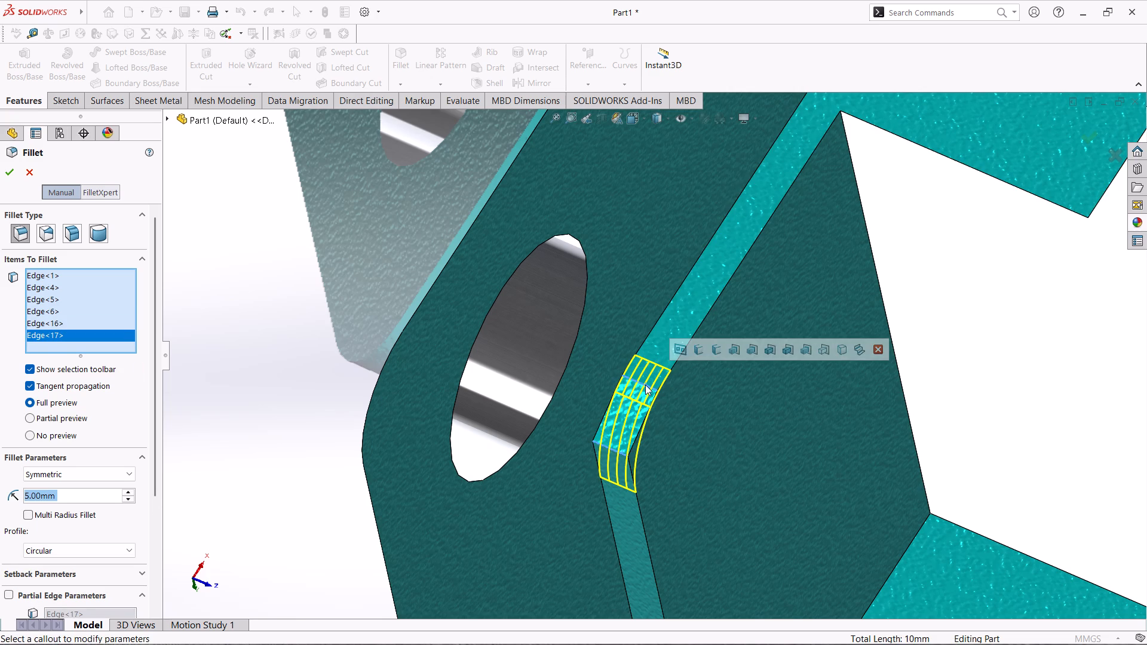
# Add both short vertical edges of the recess's remaining fourth corner to the 5 mm fillet.
pyautogui.scroll(9, 643, 405)
pyautogui.scroll(5, 686, 320)
pyautogui.moveTo(701, 354); pyautogui.dragTo(789, 431, button='middle')
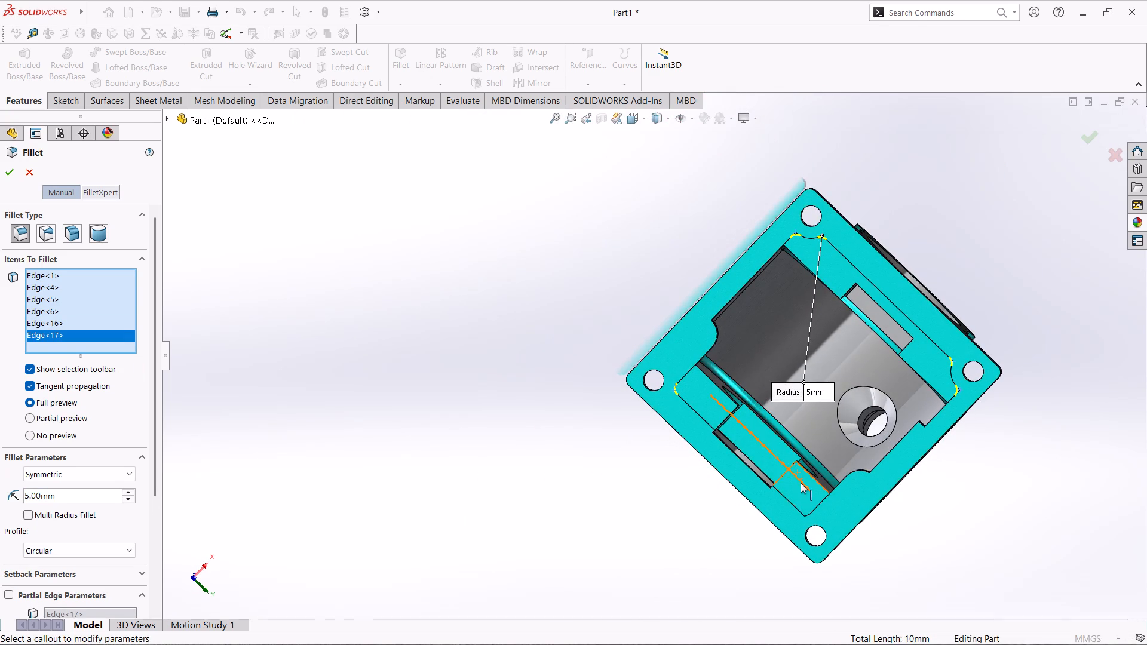
pyautogui.scroll(-7, 803, 482)
pyautogui.moveTo(701, 477); pyautogui.dragTo(728, 589, button='middle')
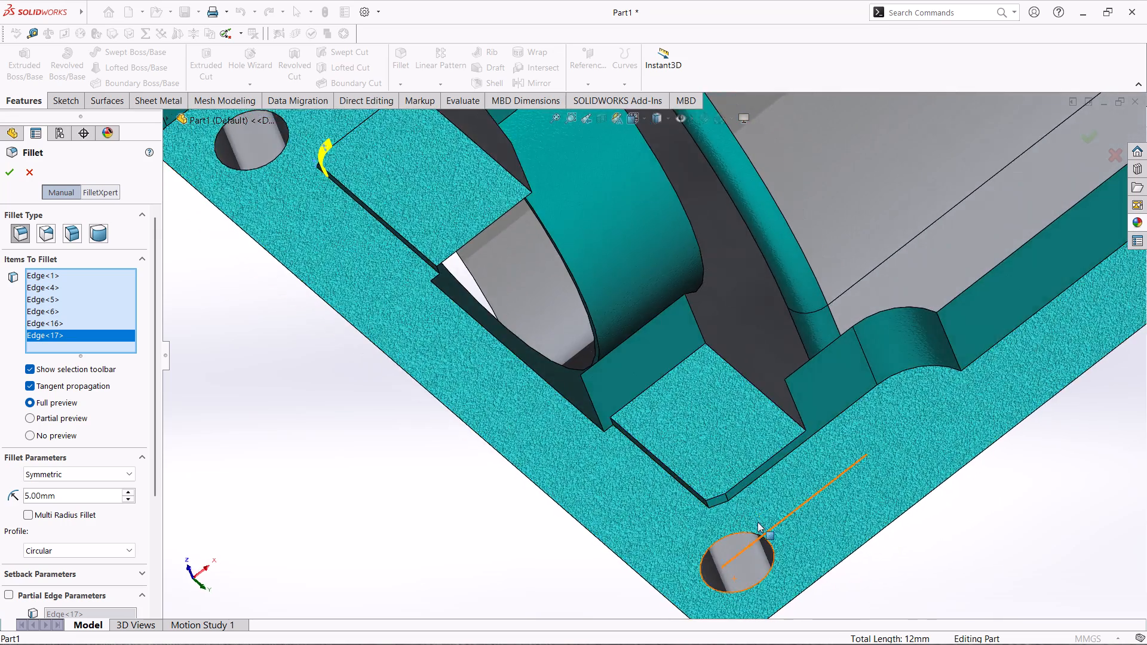
pyautogui.scroll(-8, 760, 480)
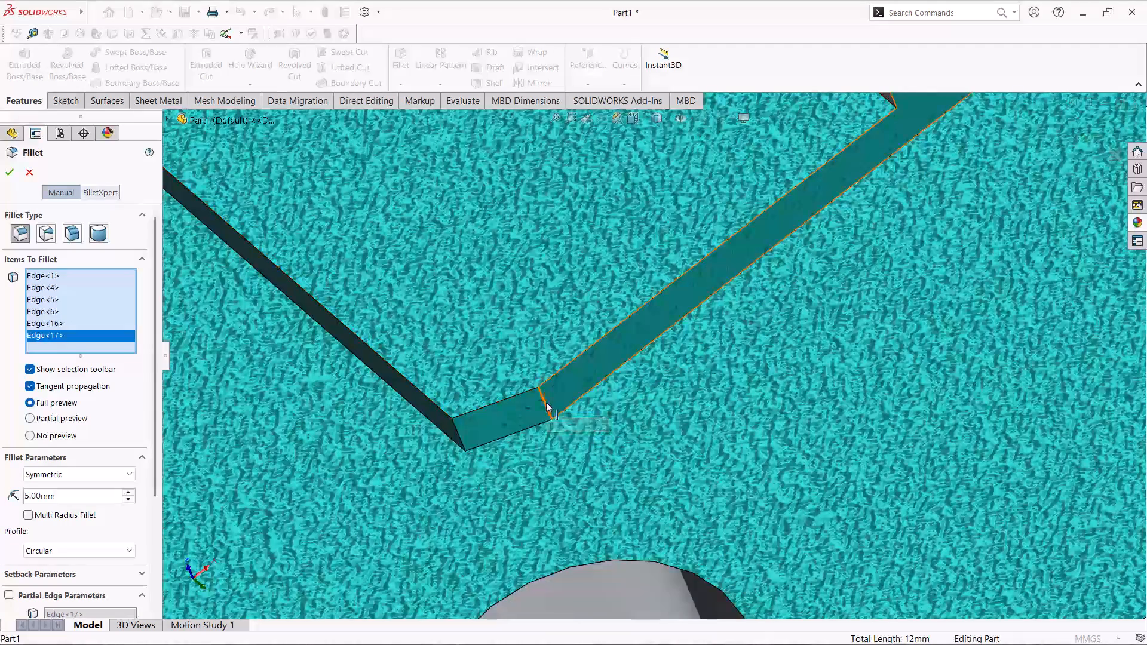
pyautogui.click(546, 402)
pyautogui.click(461, 441)
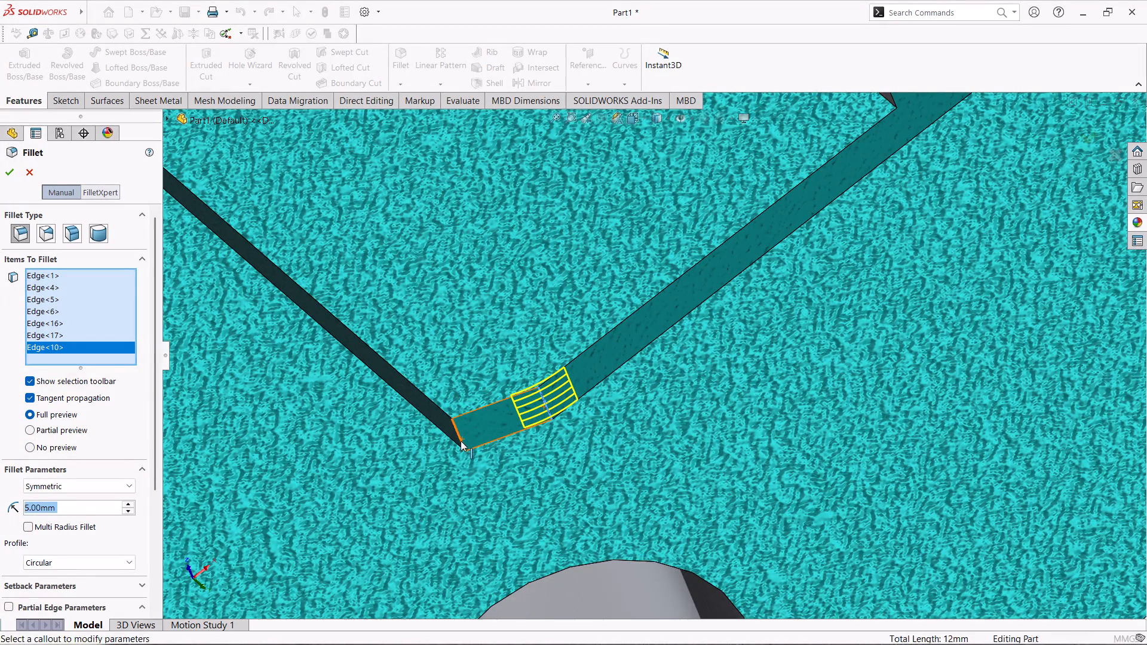
# Add only the step's vertical edge nearest the recessed corner, on the opening's long side wall, to the 5 mm fillet.
pyautogui.scroll(8, 464, 435)
pyautogui.scroll(7, 626, 414)
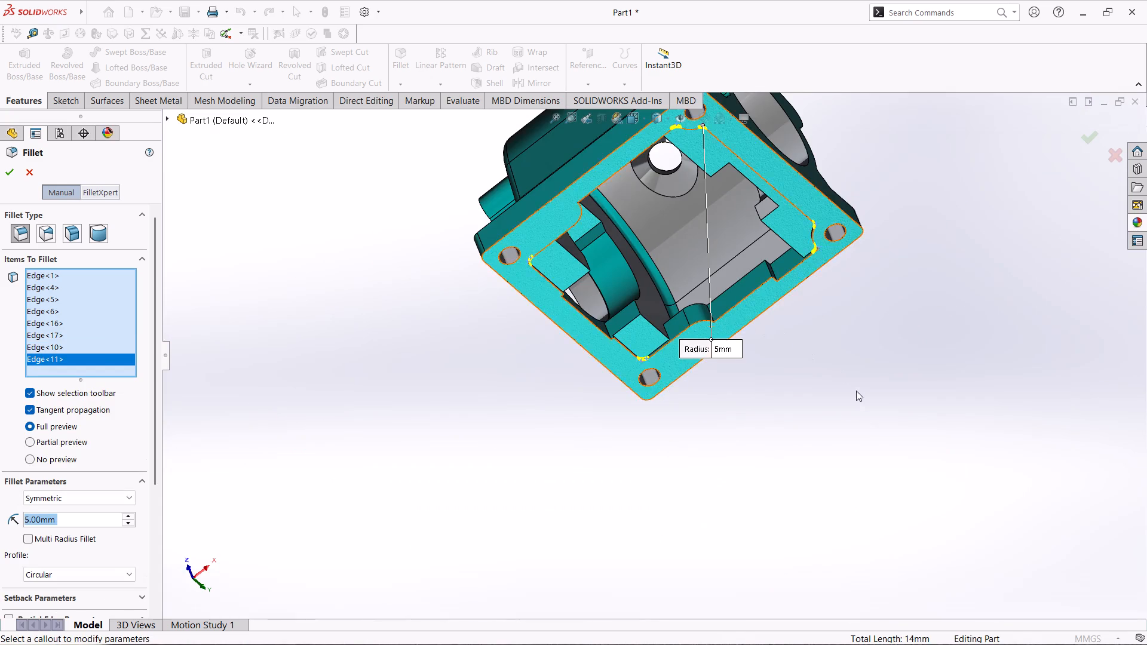
pyautogui.moveTo(823, 404); pyautogui.dragTo(811, 263, button='middle')
pyautogui.scroll(1, 811, 263)
pyautogui.scroll(1, 782, 346)
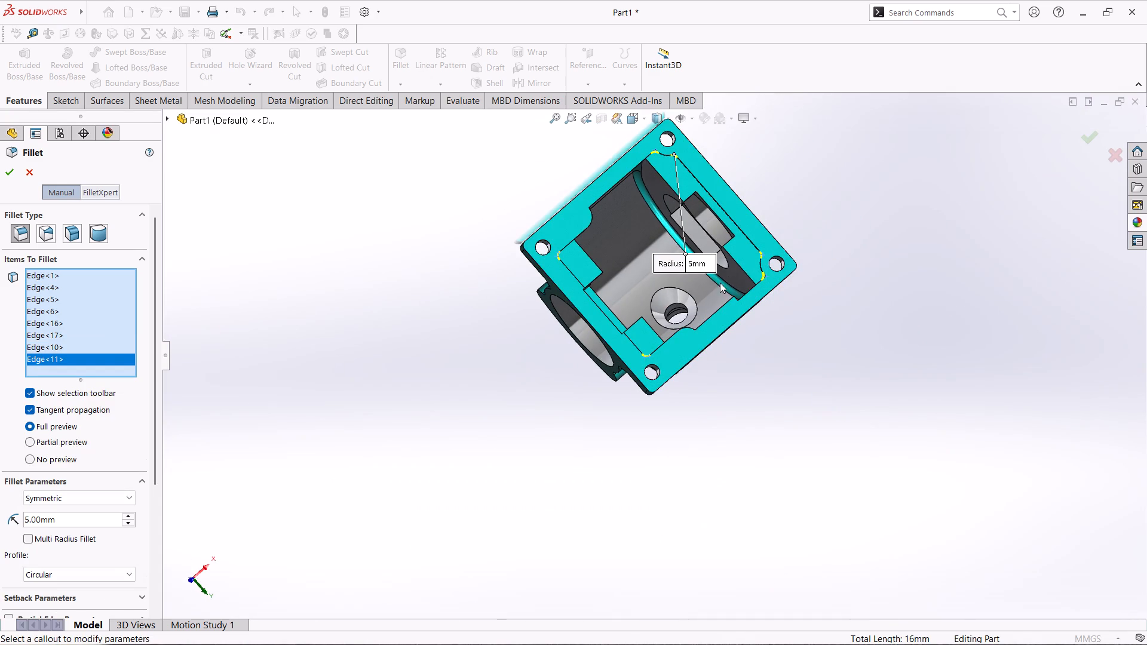
pyautogui.moveTo(746, 269); pyautogui.dragTo(749, 452, button='middle')
pyautogui.scroll(-1, 749, 452)
pyautogui.scroll(-7, 753, 299)
pyautogui.scroll(-4, 680, 379)
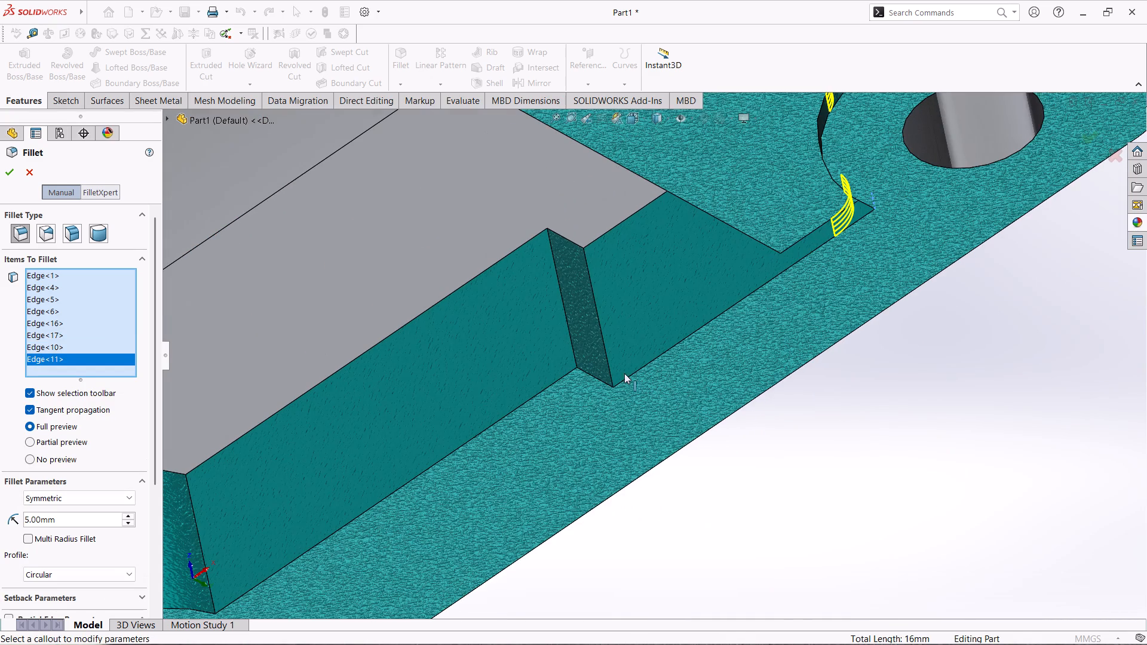
pyautogui.click(605, 340)
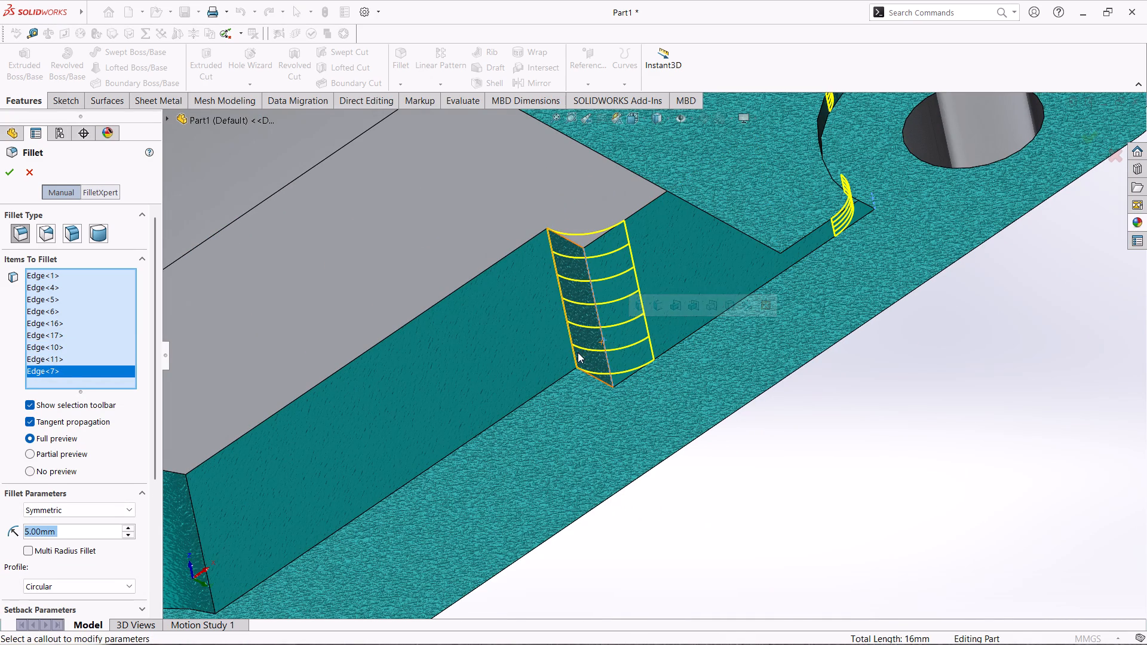
pyautogui.click(573, 357)
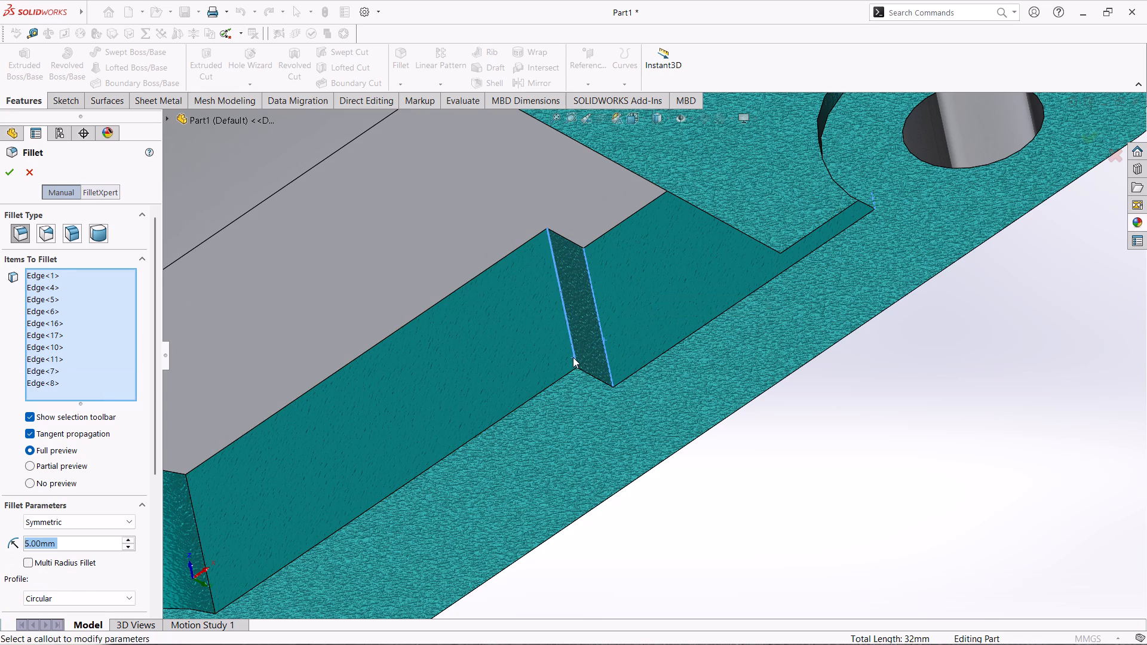
pyautogui.click(573, 357)
# Add the curved wall relief's edge next to the long straight wall and the side wall's end edge at the recessed pad.
pyautogui.scroll(-1, 518, 364)
pyautogui.moveTo(606, 335); pyautogui.dragTo(618, 328, button='middle')
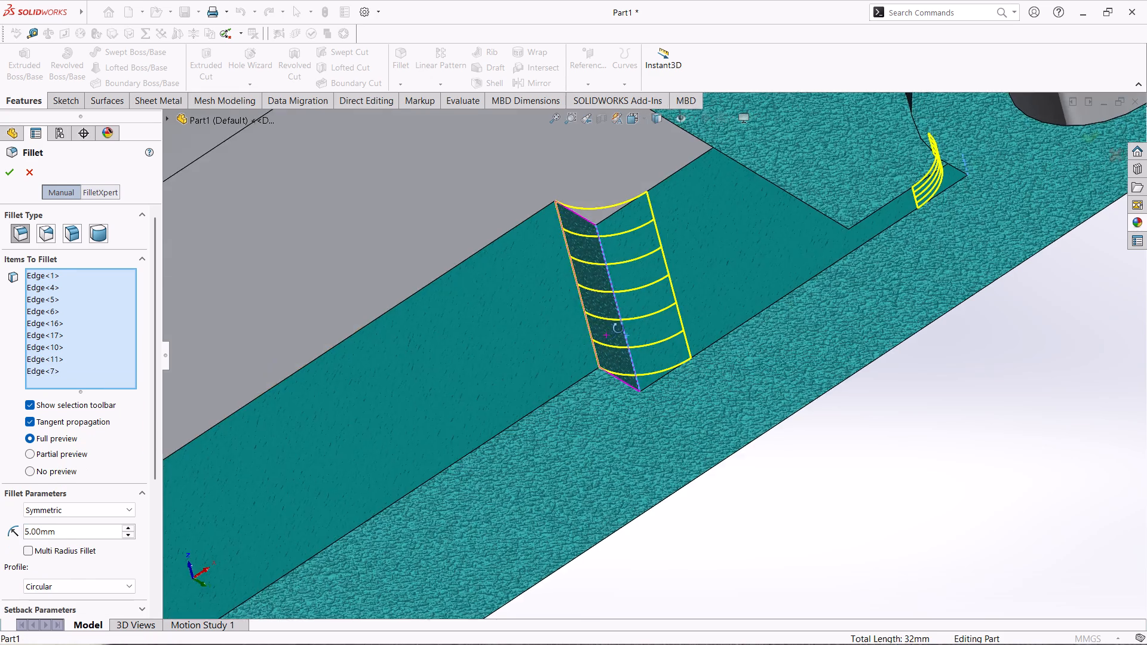
pyautogui.moveTo(618, 328); pyautogui.dragTo(632, 322, button='middle')
pyautogui.scroll(5, 551, 340)
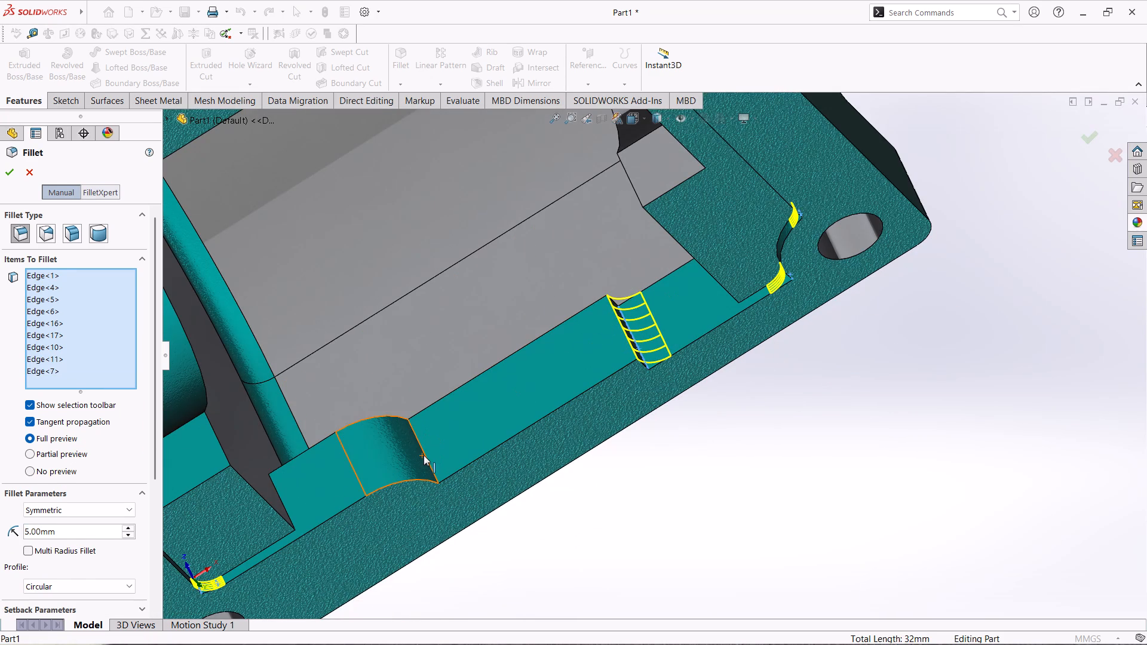
pyautogui.click(424, 455)
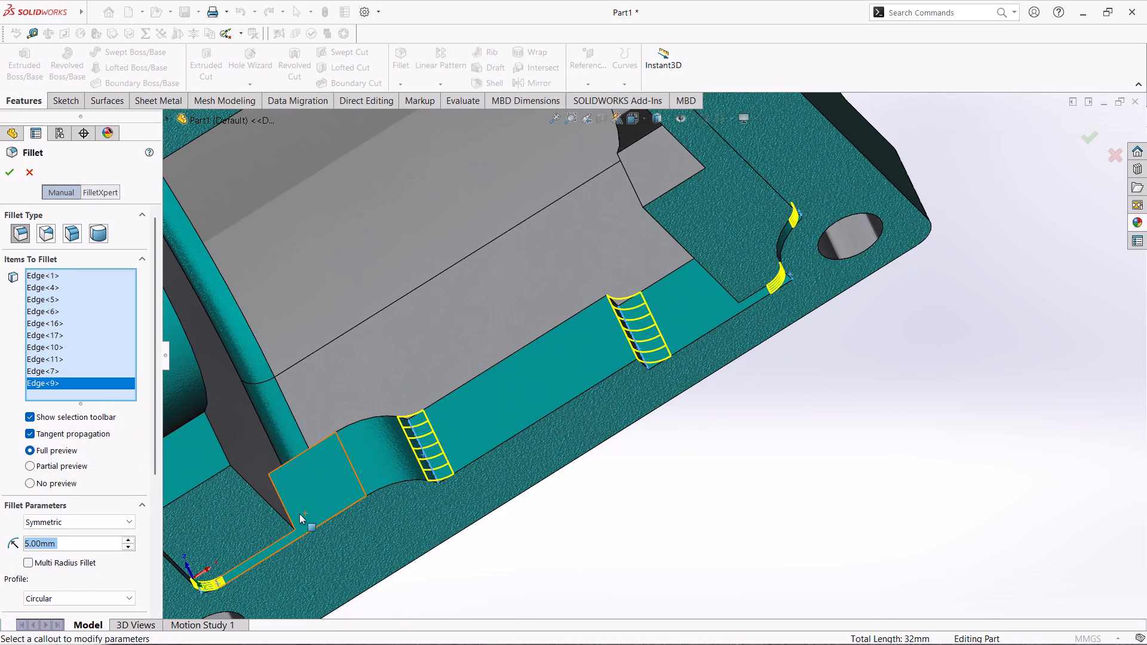
pyautogui.moveTo(330, 459); pyautogui.dragTo(352, 447, button='middle')
pyautogui.moveTo(354, 395); pyautogui.dragTo(288, 434, button='middle')
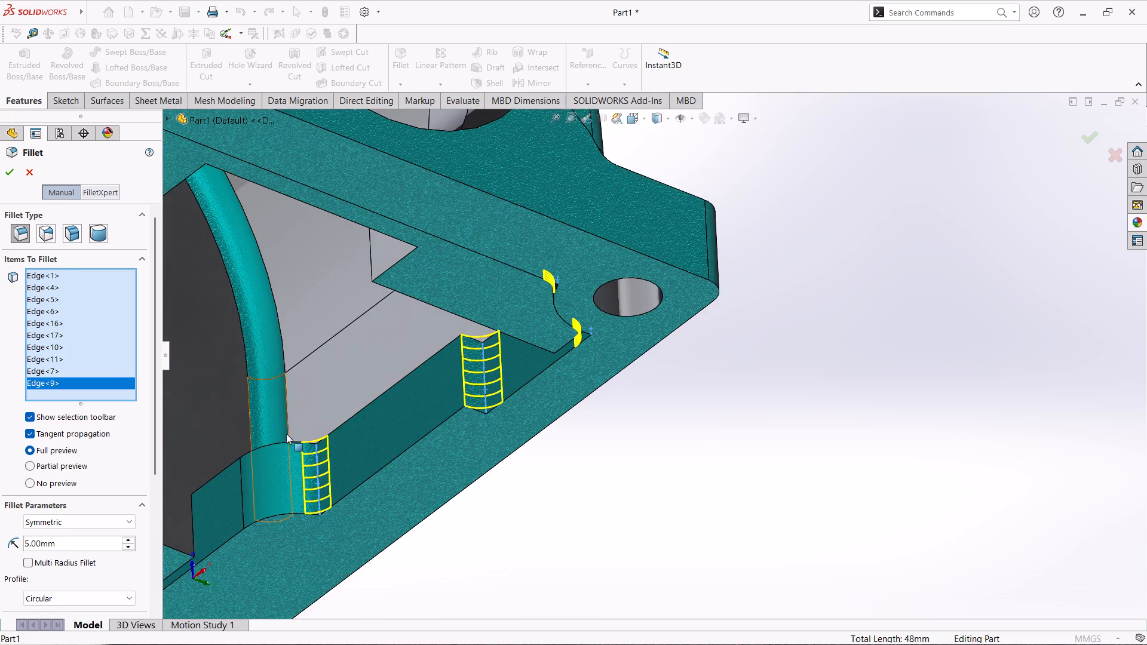
pyautogui.scroll(4, 306, 454)
pyautogui.scroll(-6, 467, 425)
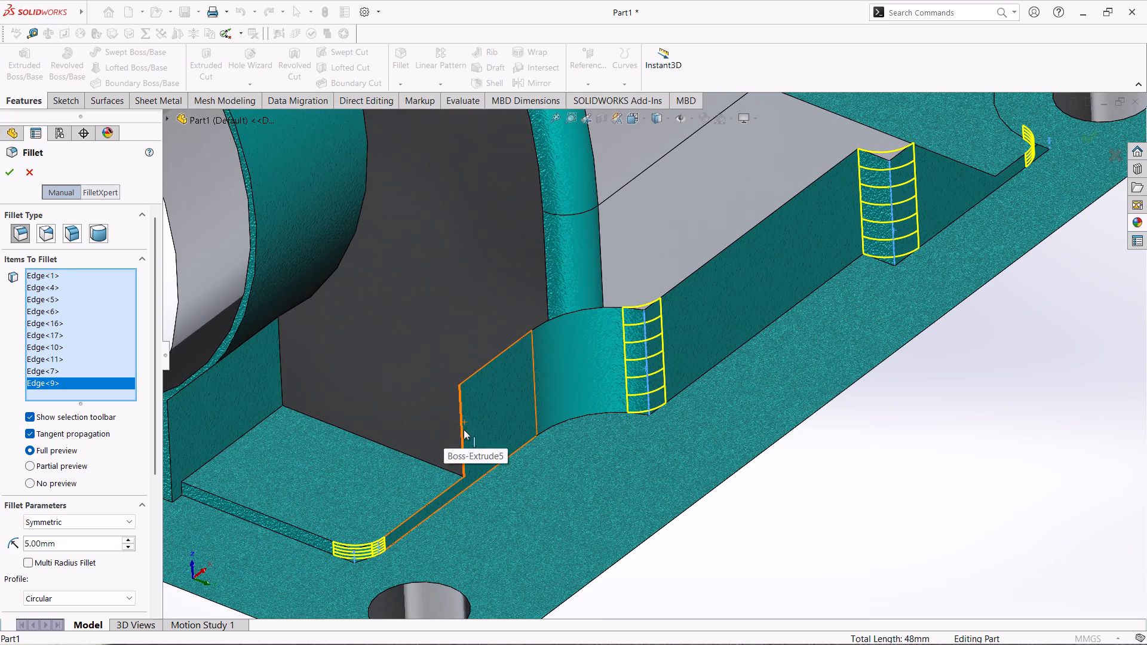
pyautogui.click(464, 434)
# Add the two vertical edges where the bearing-bore side's cutout meets the recessed pads to the 5 mm fillet.
pyautogui.scroll(5, 459, 434)
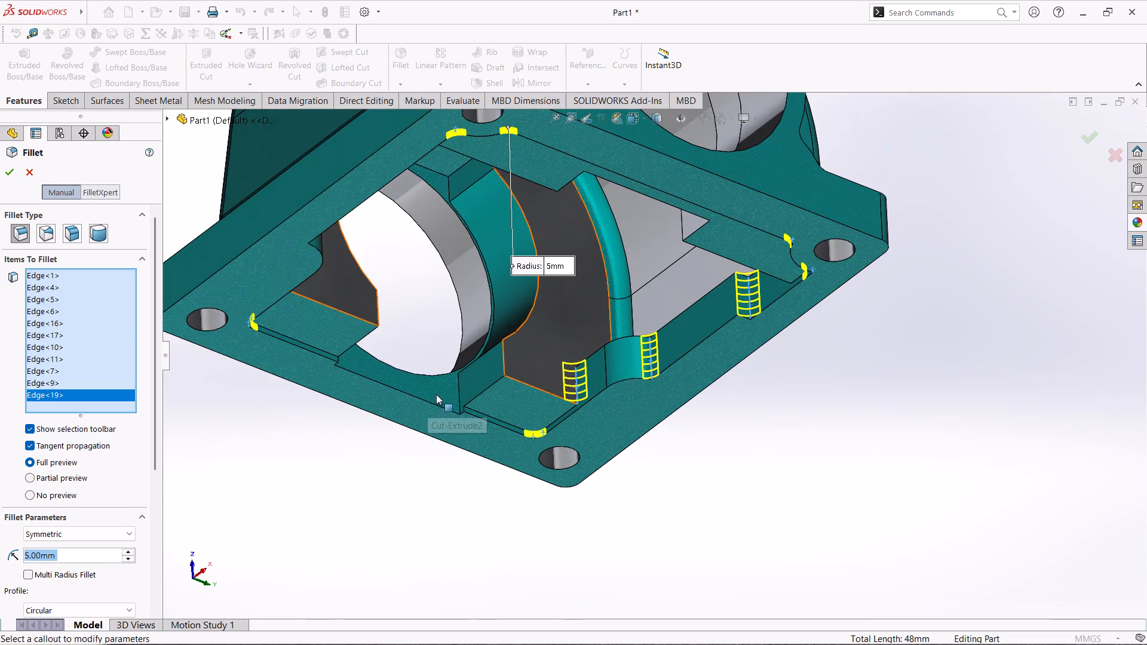
pyautogui.click(460, 392)
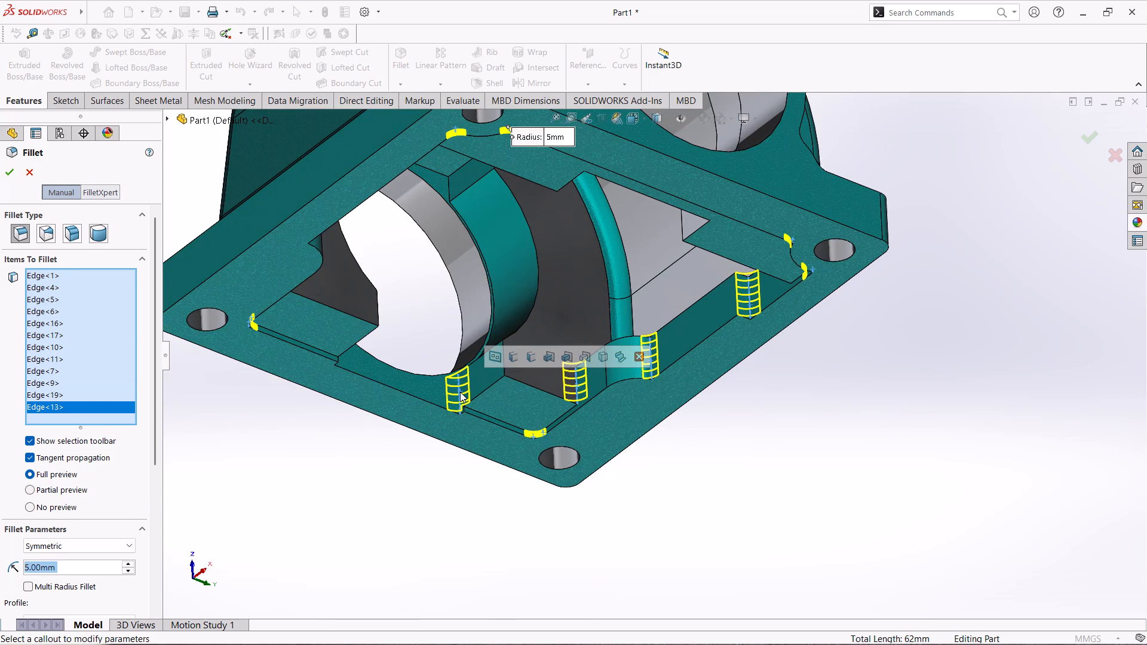
pyautogui.scroll(5, 473, 392)
pyautogui.scroll(-7, 576, 388)
pyautogui.moveTo(535, 376); pyautogui.dragTo(533, 380, button='middle')
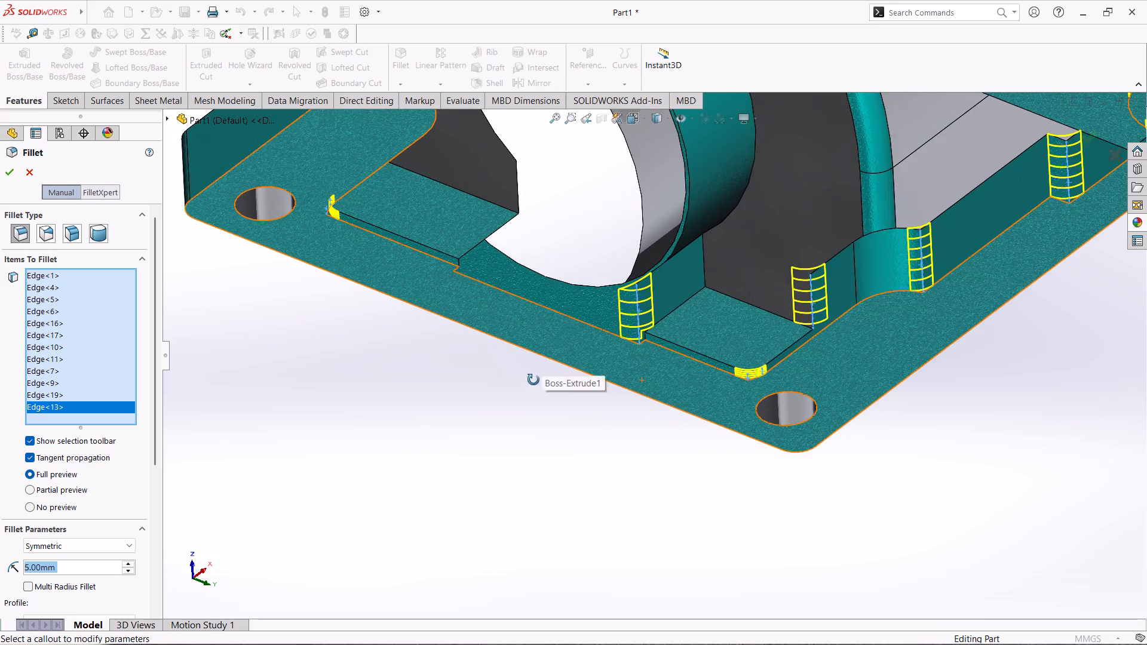
pyautogui.moveTo(533, 380); pyautogui.dragTo(439, 377, button='middle')
pyautogui.scroll(-7, 426, 268)
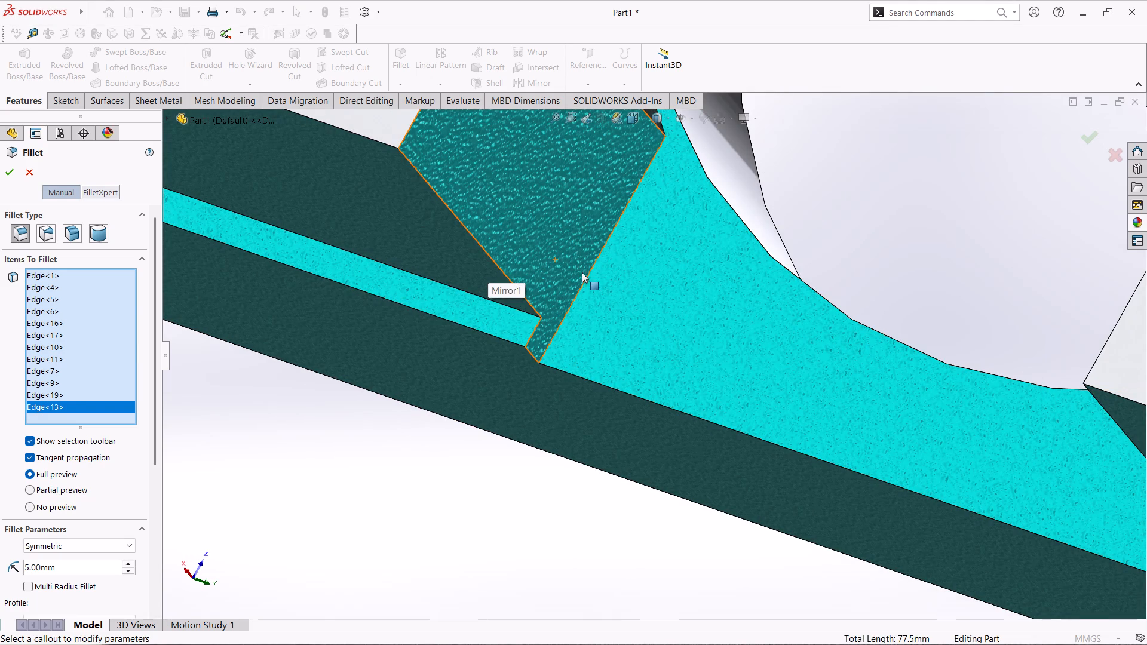
pyautogui.click(585, 279)
# Add the two inner corner edges of the notch beside the opposite bearing bore to the 5 mm fillet.
pyautogui.scroll(6, 587, 293)
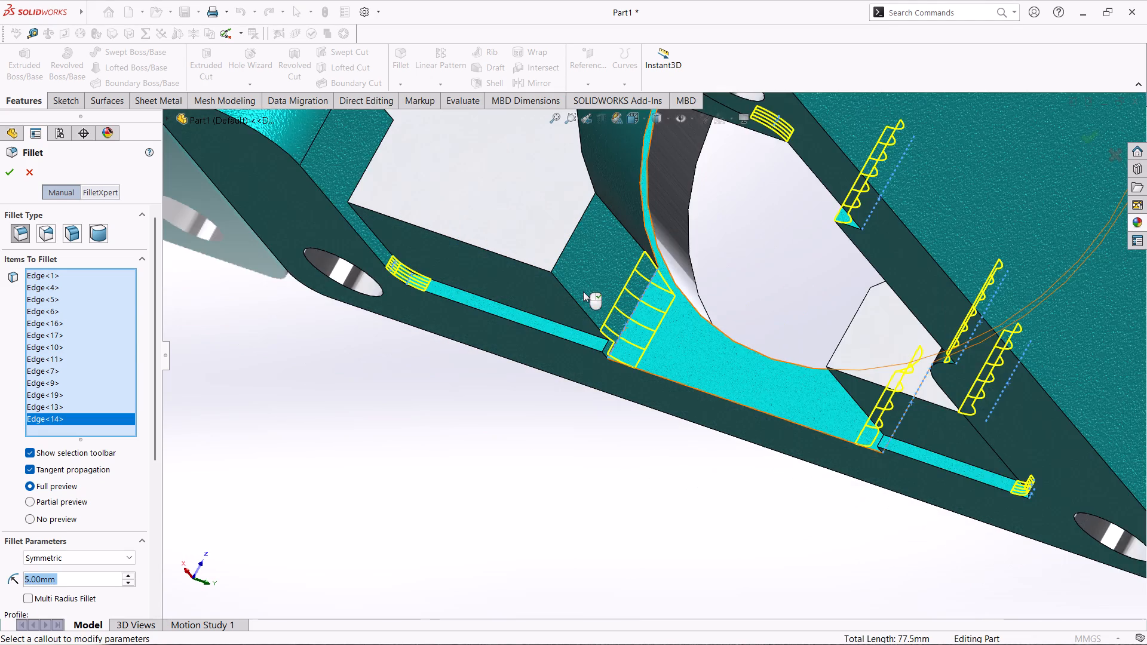
pyautogui.scroll(4, 595, 282)
pyautogui.moveTo(636, 312); pyautogui.dragTo(690, 317, button='middle')
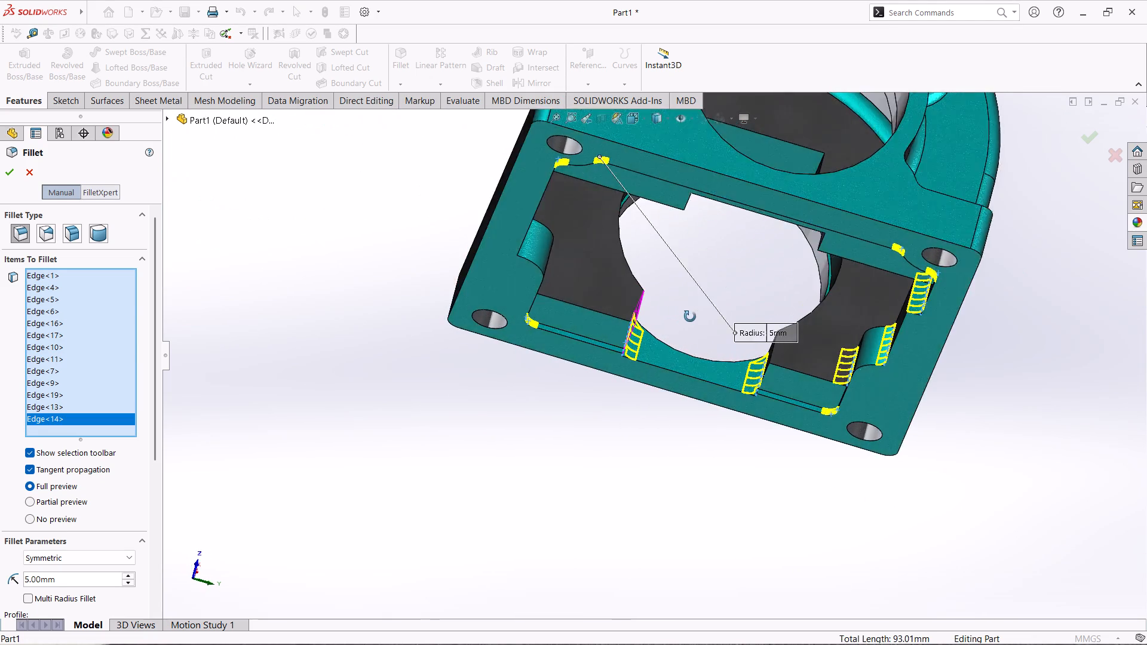
pyautogui.moveTo(690, 317); pyautogui.dragTo(689, 131, button='middle')
pyautogui.moveTo(709, 303); pyautogui.dragTo(719, 214, button='middle')
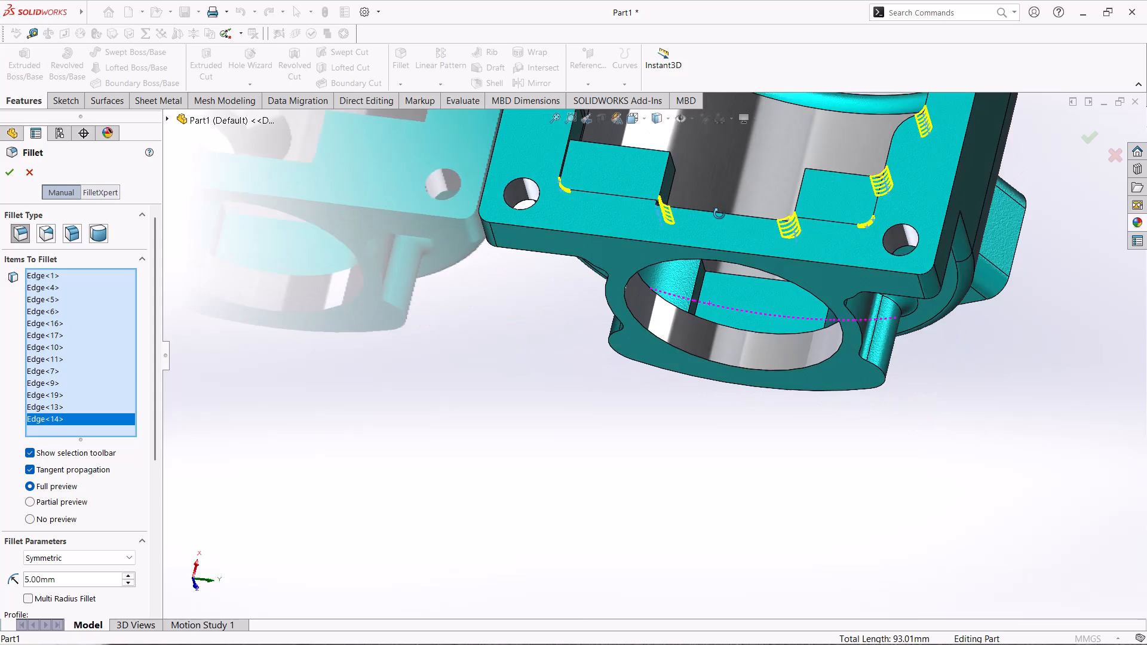
pyautogui.moveTo(719, 214); pyautogui.dragTo(711, 284, button='middle')
pyautogui.scroll(4, 707, 250)
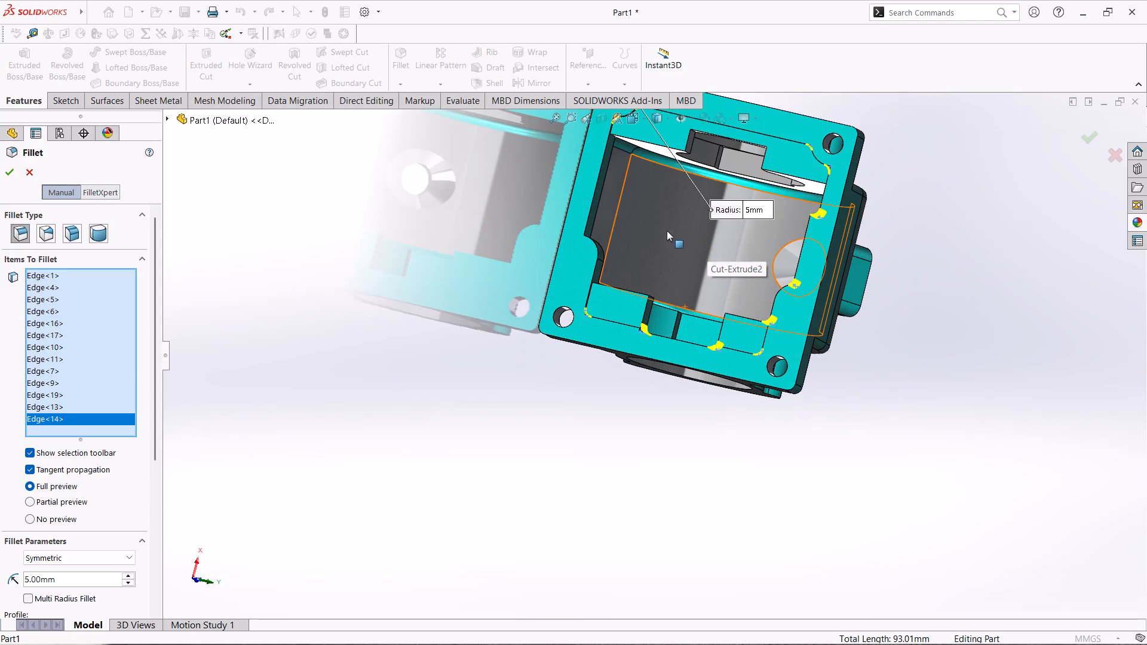
pyautogui.scroll(-1, 663, 231)
pyautogui.moveTo(651, 235); pyautogui.dragTo(665, 212, button='middle')
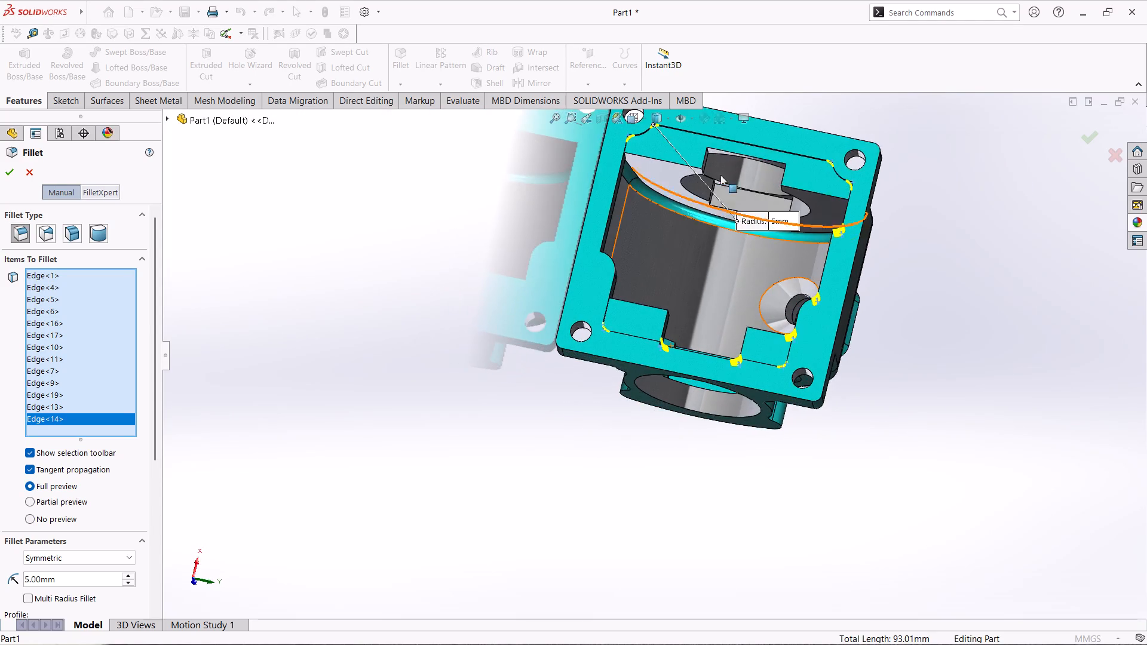
pyautogui.scroll(-7, 809, 120)
pyautogui.scroll(-3, 433, 370)
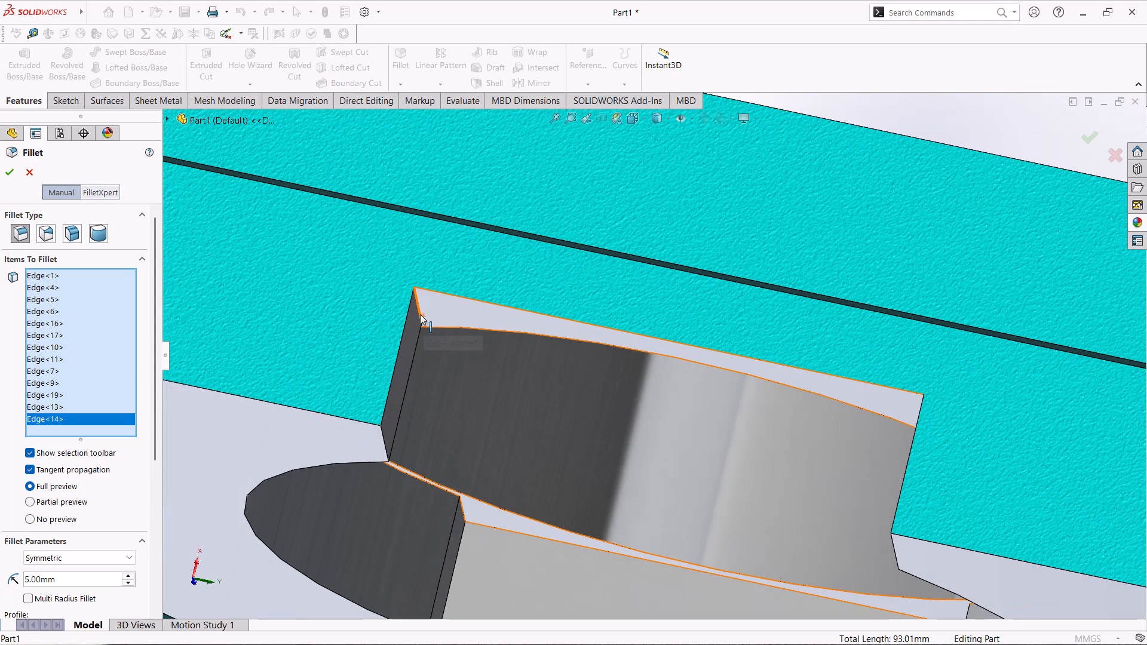
pyautogui.click(420, 314)
pyautogui.scroll(4, 681, 416)
pyautogui.moveTo(706, 417); pyautogui.dragTo(732, 425, button='middle')
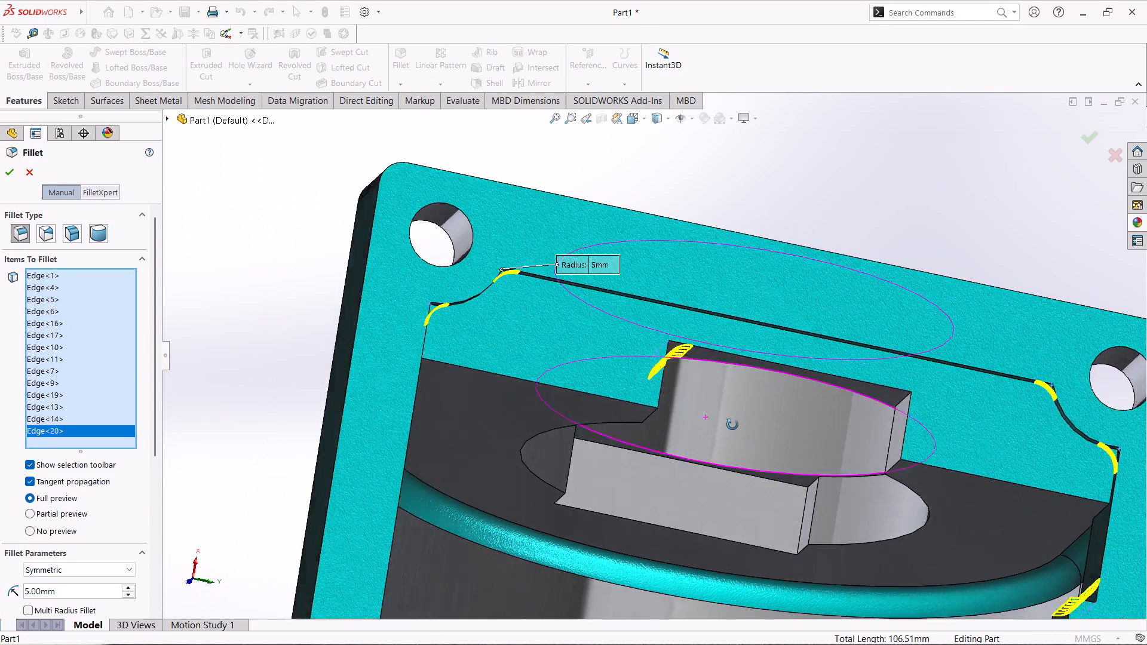
pyautogui.moveTo(732, 425); pyautogui.dragTo(746, 428, button='middle')
pyautogui.click(967, 407)
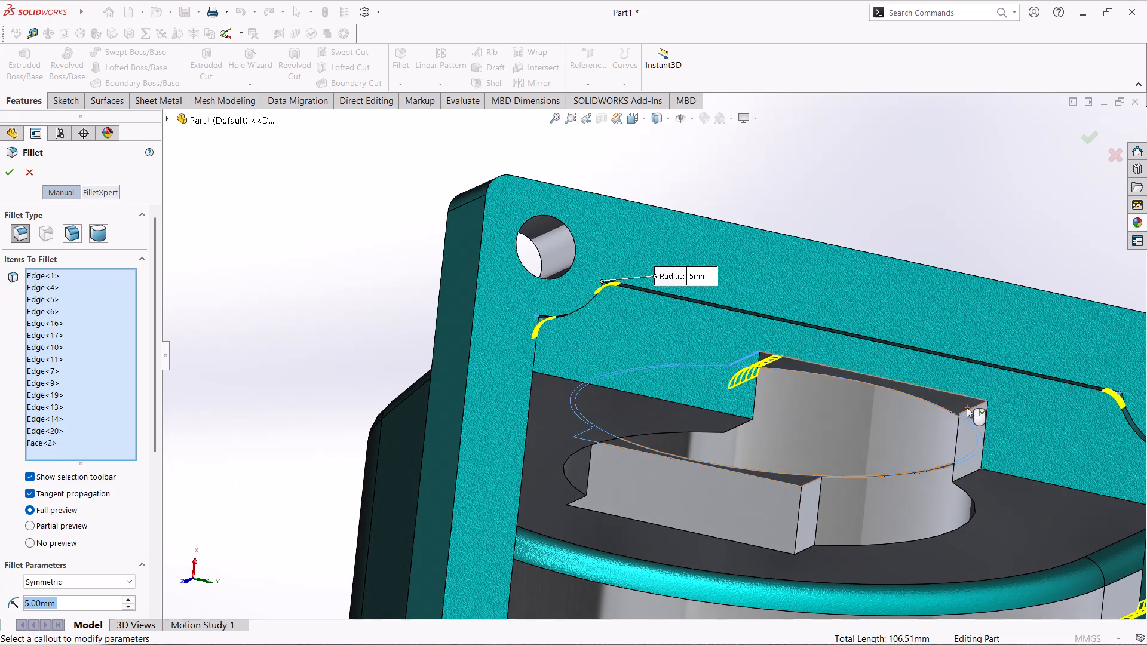
pyautogui.click(958, 406)
pyautogui.click(968, 408)
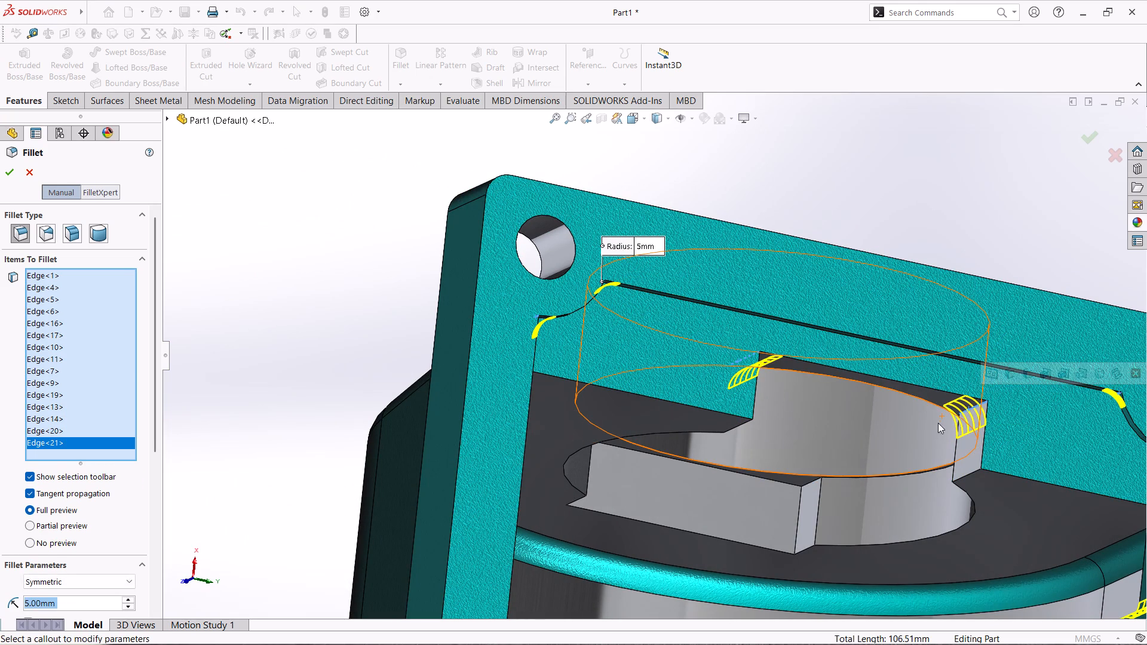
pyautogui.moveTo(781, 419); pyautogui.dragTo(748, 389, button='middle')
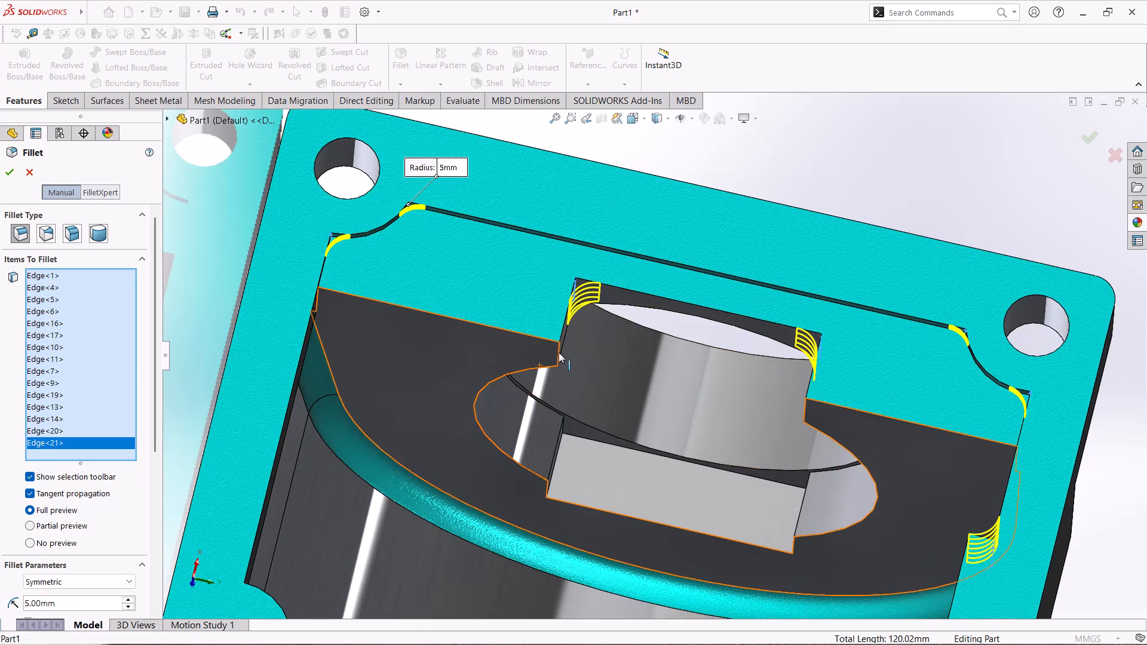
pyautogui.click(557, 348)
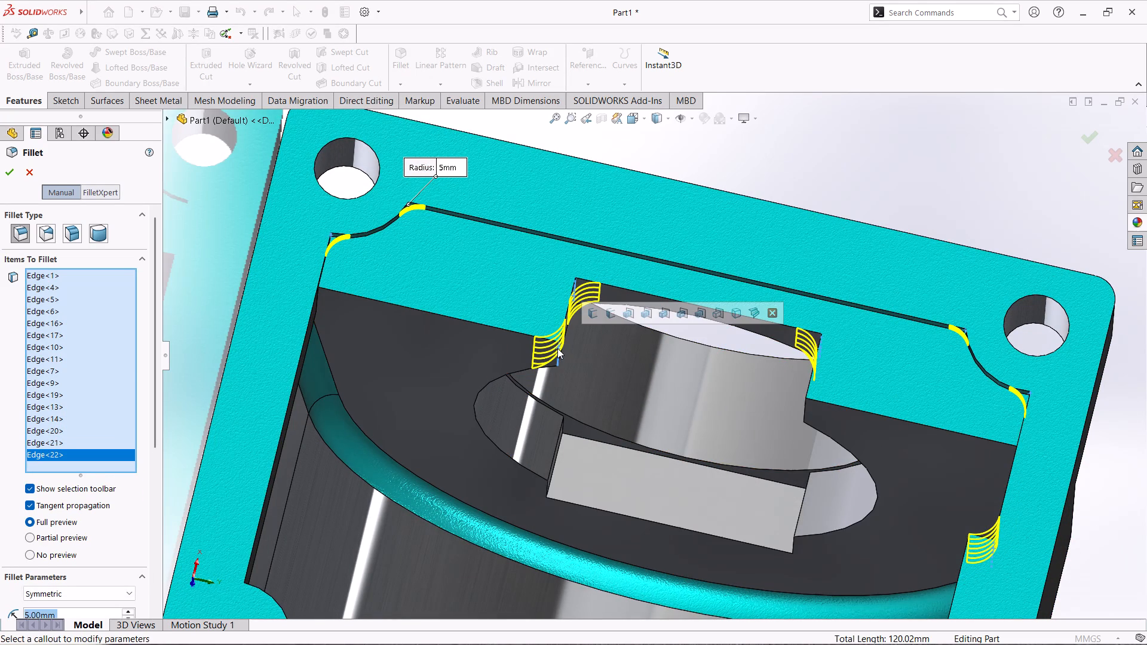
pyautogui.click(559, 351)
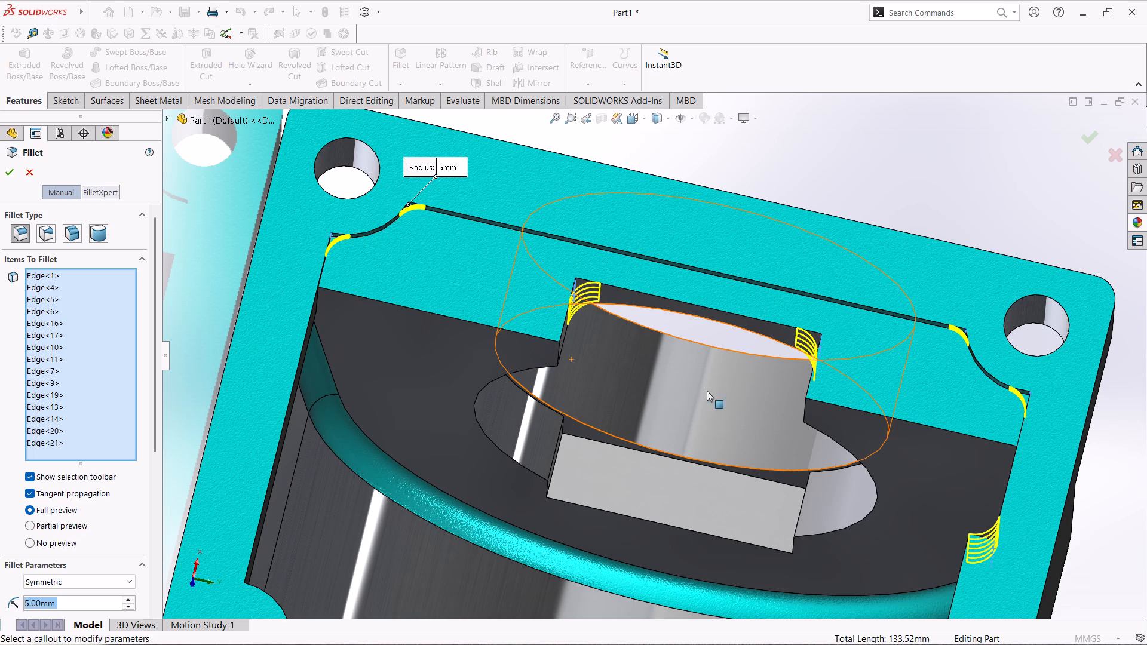
# Add the vertical edge where the long side wall meets its curved wall relief to the 5 mm fillet.
pyautogui.moveTo(674, 377); pyautogui.dragTo(677, 305, button='middle')
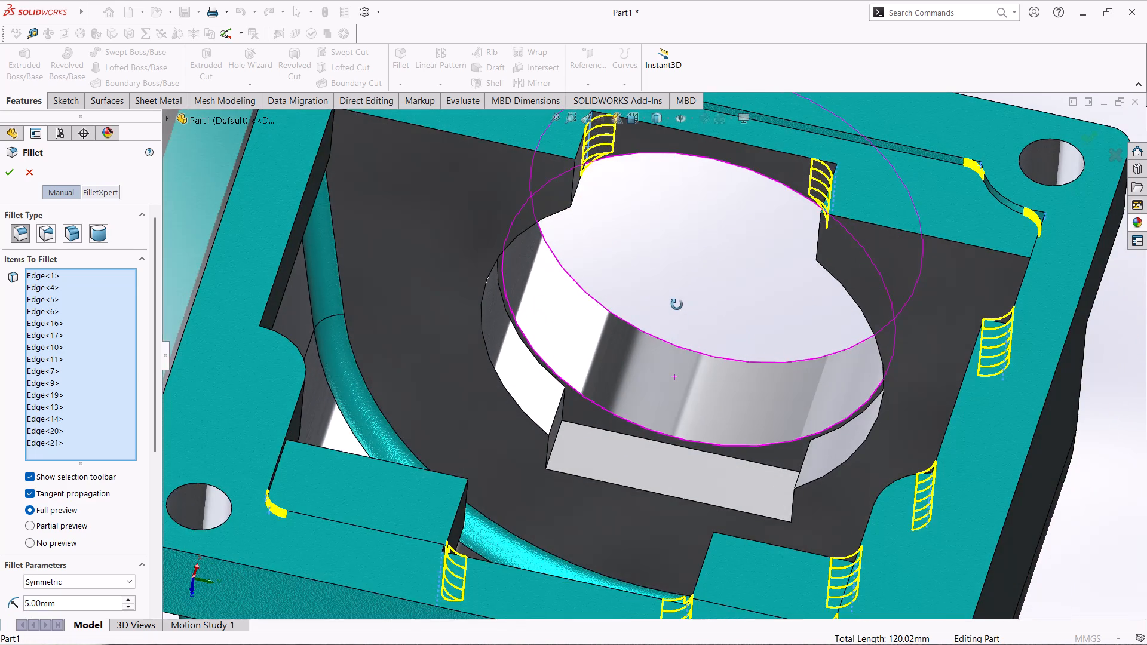
pyautogui.moveTo(677, 305); pyautogui.dragTo(674, 302, button='middle')
pyautogui.moveTo(381, 232); pyautogui.dragTo(355, 257, button='middle')
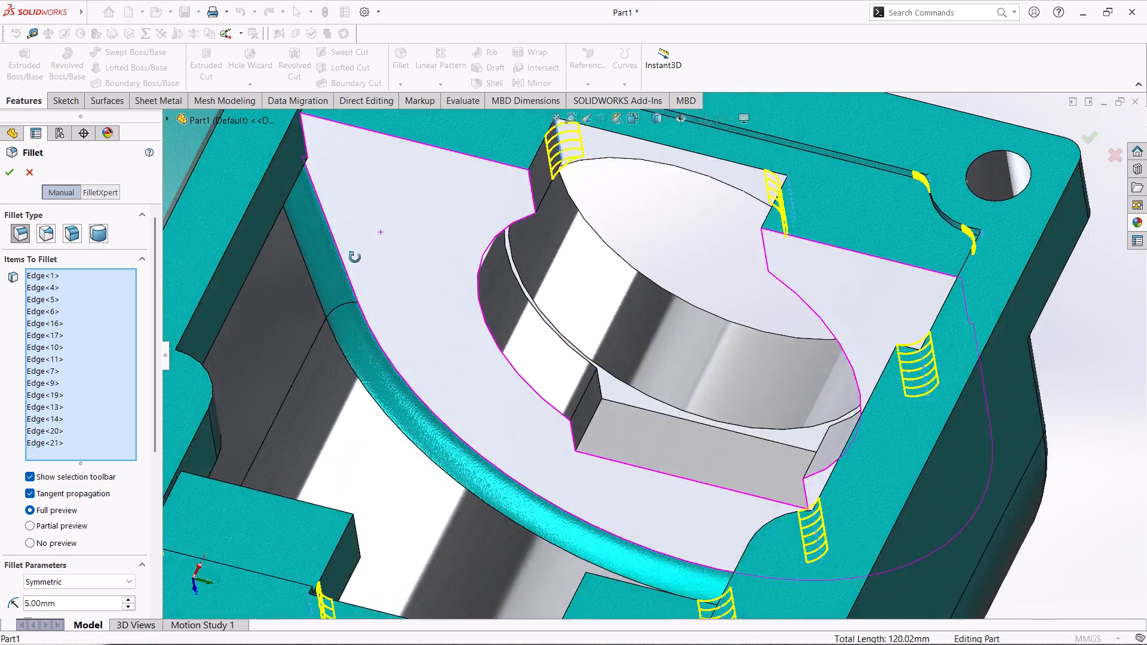
pyautogui.moveTo(355, 257); pyautogui.dragTo(326, 280, button='middle')
pyautogui.scroll(5, 329, 280)
pyautogui.moveTo(486, 299); pyautogui.dragTo(438, 340, button='middle')
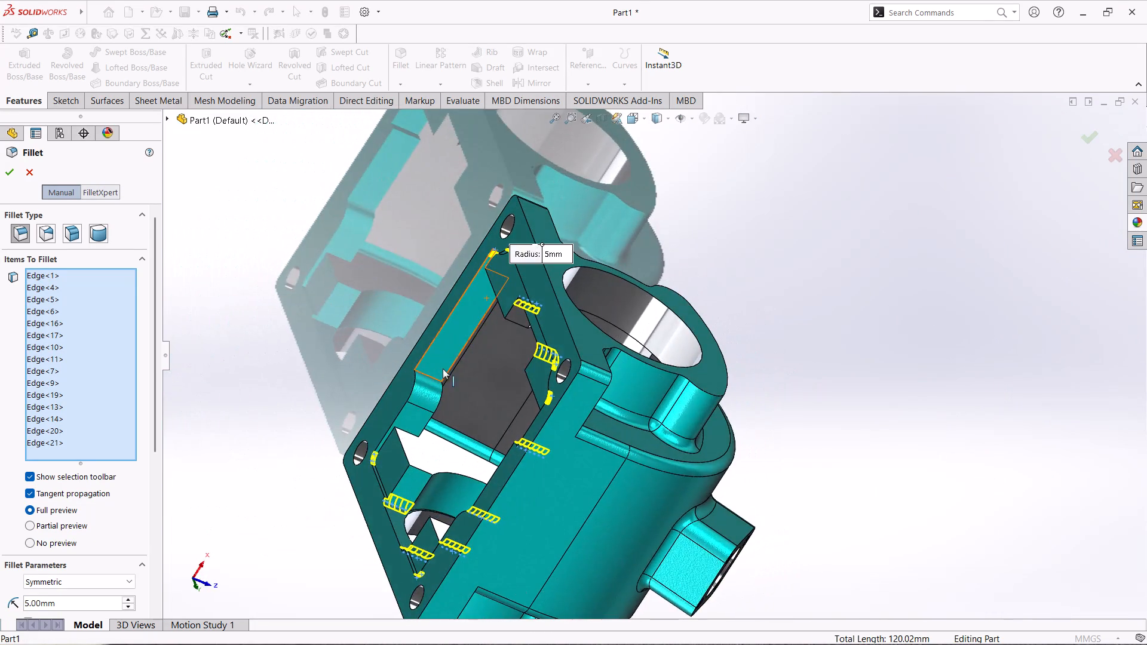
pyautogui.scroll(-7, 443, 375)
pyautogui.click(577, 401)
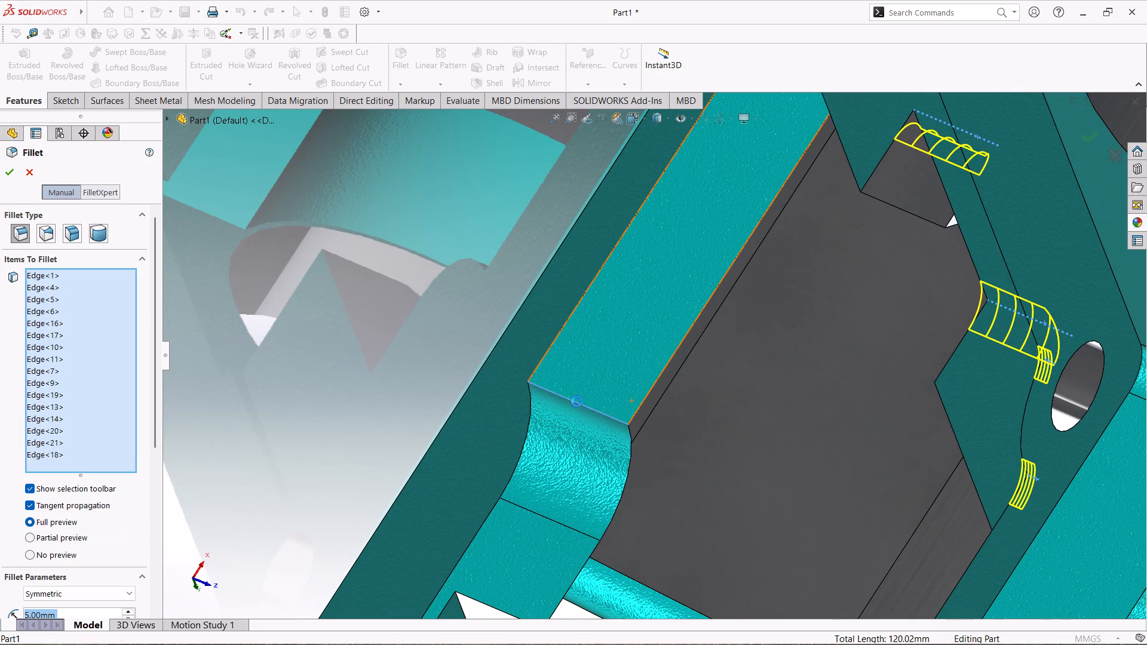
# Add the vertical edge past the same curved relief, where the side wall ends at the recessed pad, to the 5 mm fillet.
pyautogui.scroll(7, 577, 402)
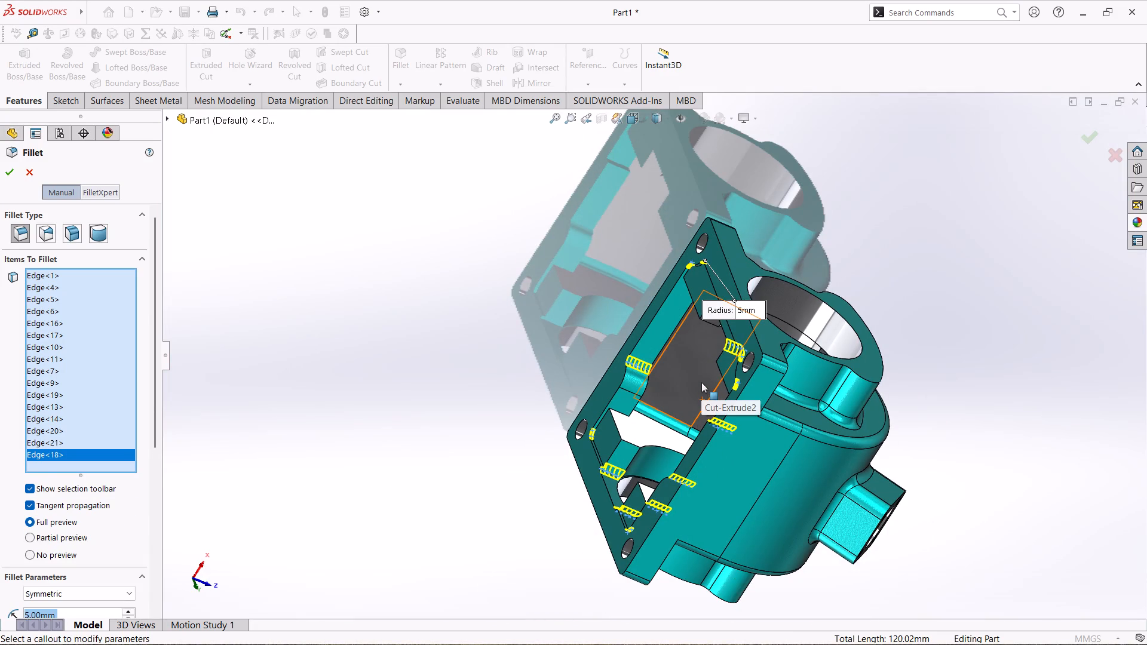
pyautogui.scroll(1, 698, 382)
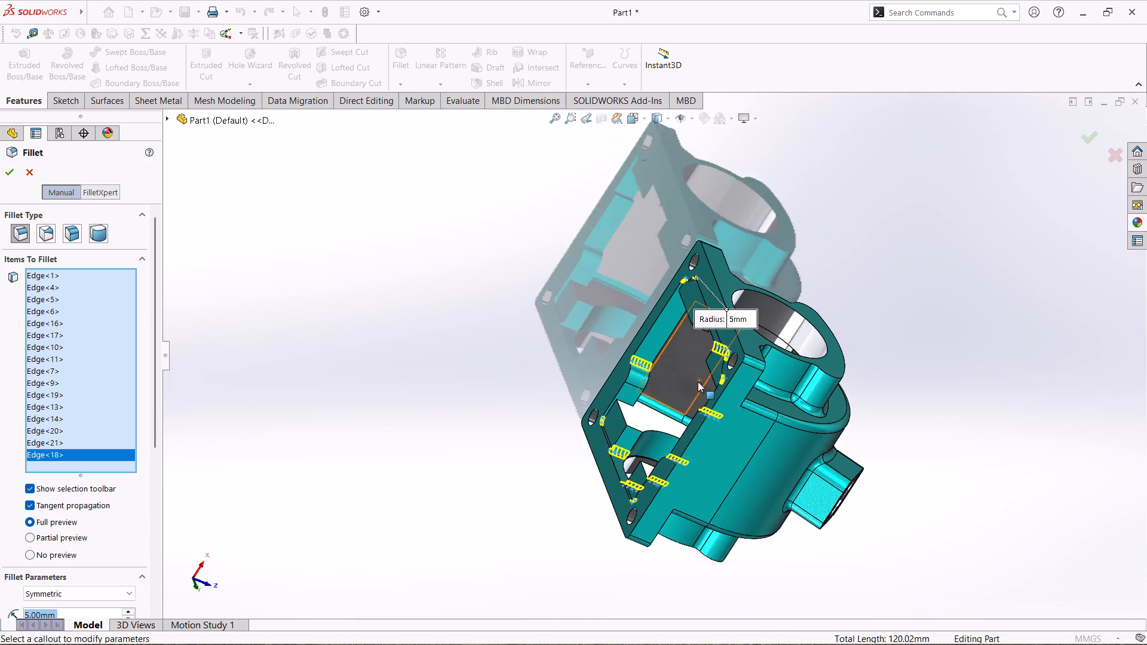
pyautogui.scroll(2, 698, 382)
pyautogui.moveTo(677, 390); pyautogui.dragTo(720, 420, button='middle')
pyautogui.scroll(-1, 637, 382)
pyautogui.moveTo(637, 382); pyautogui.dragTo(610, 420, button='middle')
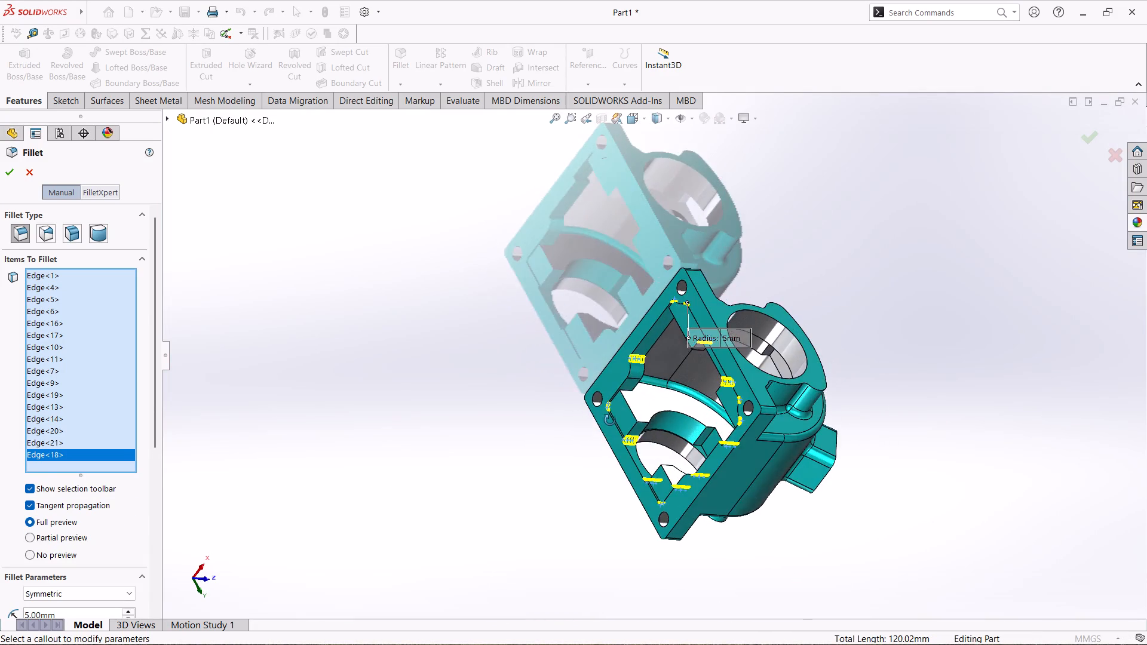
pyautogui.moveTo(610, 420); pyautogui.dragTo(614, 416, button='middle')
pyautogui.scroll(-9, 648, 374)
pyautogui.click(569, 410)
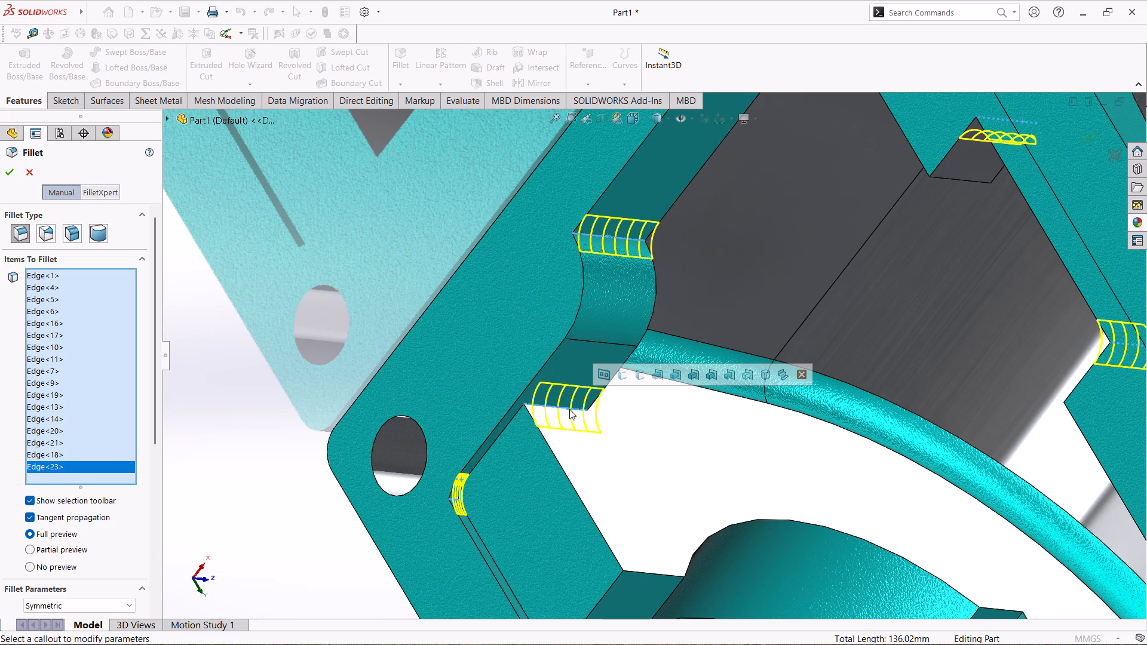
# Add the vertical edge at the long side wall's opposite end, where it meets the other recessed pad, to the 5 mm fillet.
pyautogui.scroll(5, 570, 409)
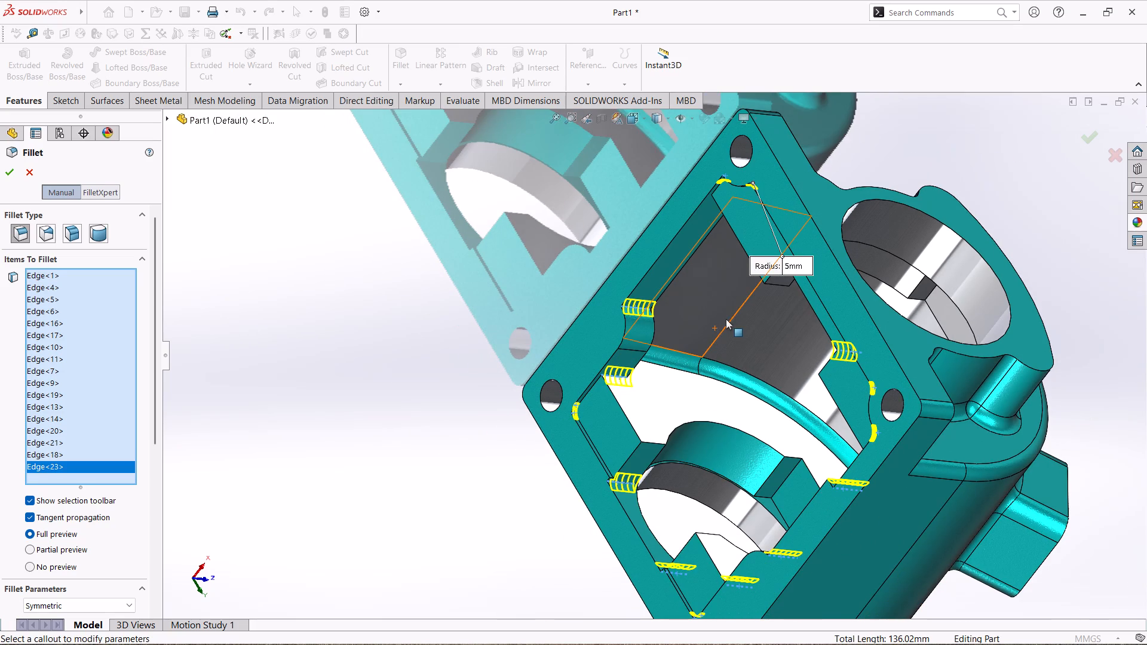
pyautogui.moveTo(709, 321); pyautogui.dragTo(733, 332, button='middle')
pyautogui.moveTo(733, 332); pyautogui.dragTo(750, 341, button='middle')
pyautogui.scroll(1, 776, 351)
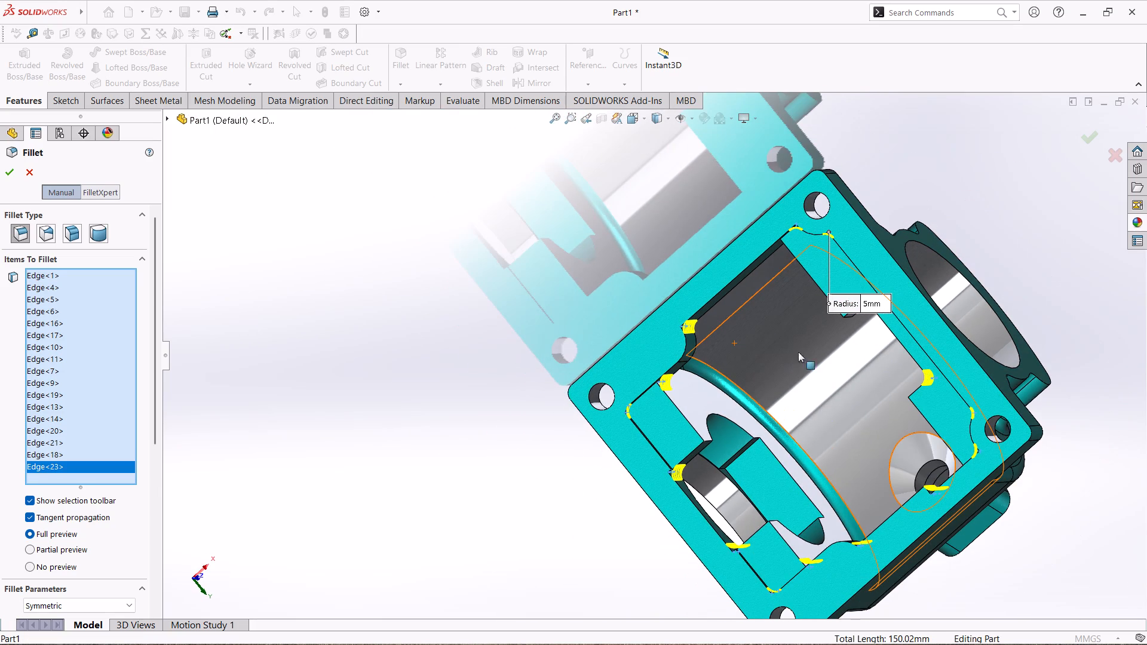
pyautogui.moveTo(844, 305); pyautogui.dragTo(884, 251)
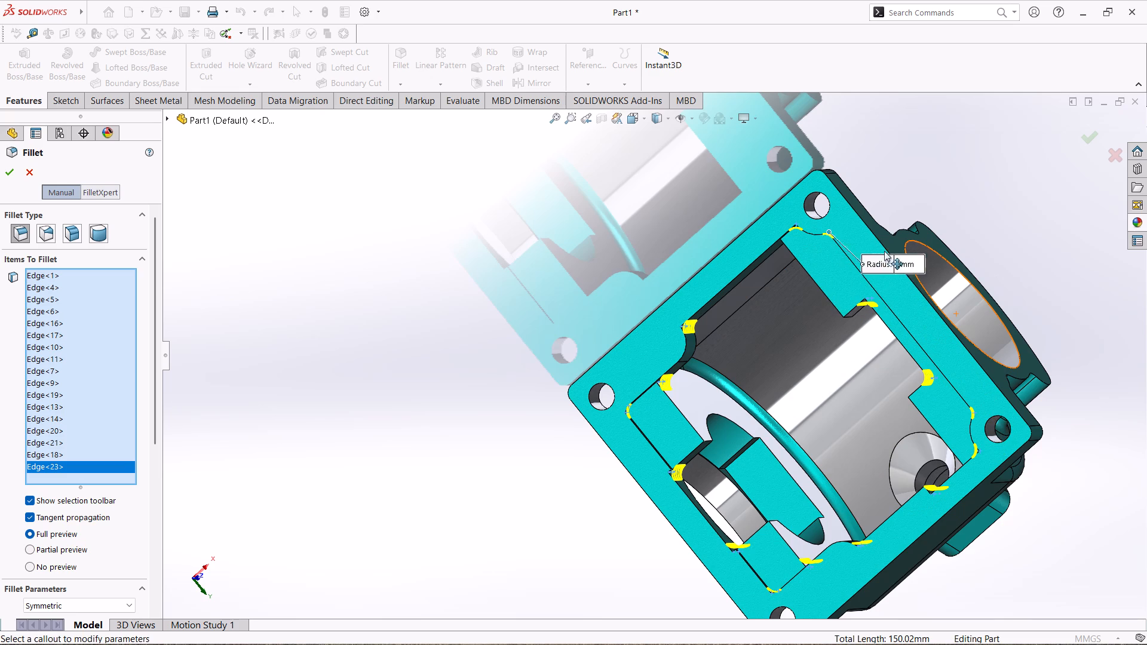
pyautogui.moveTo(884, 251); pyautogui.dragTo(921, 183)
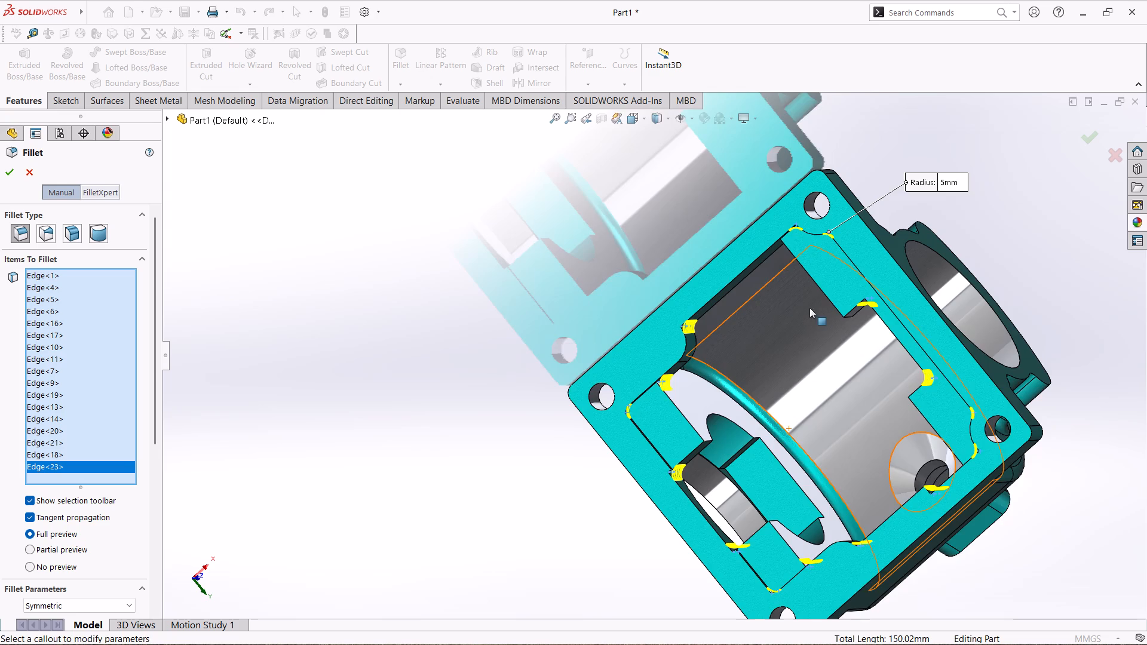
pyautogui.scroll(-4, 745, 287)
pyautogui.moveTo(788, 305); pyautogui.dragTo(854, 205, button='middle')
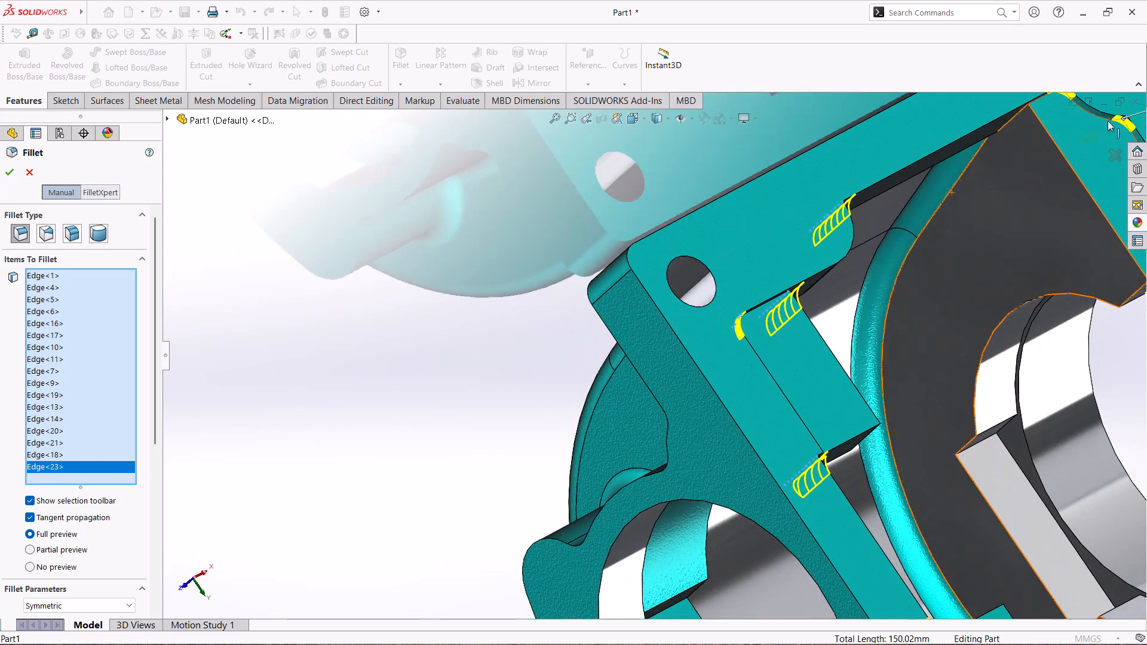
pyautogui.scroll(-5, 1053, 103)
pyautogui.click(845, 213)
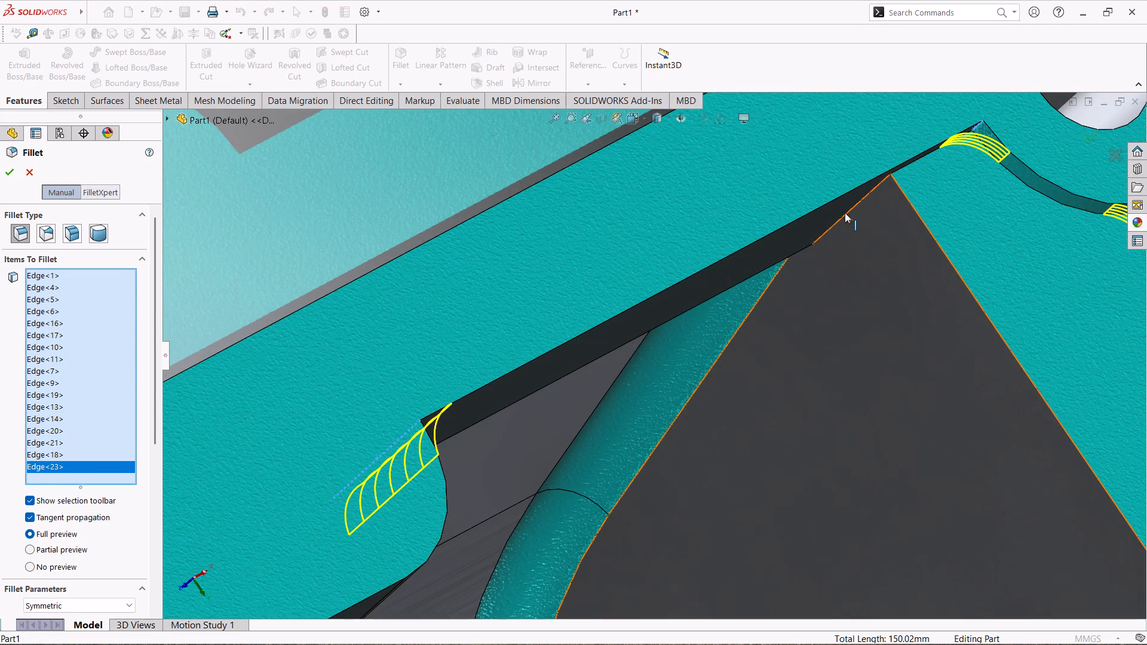
# Check the fillet preview all around the opening and apply the 5 mm fillet to the selected edges.
pyautogui.scroll(11, 852, 218)
pyautogui.moveTo(835, 299); pyautogui.dragTo(768, 384, button='middle')
pyautogui.scroll(1, 658, 323)
pyautogui.scroll(-6, 658, 328)
pyautogui.scroll(4, 679, 384)
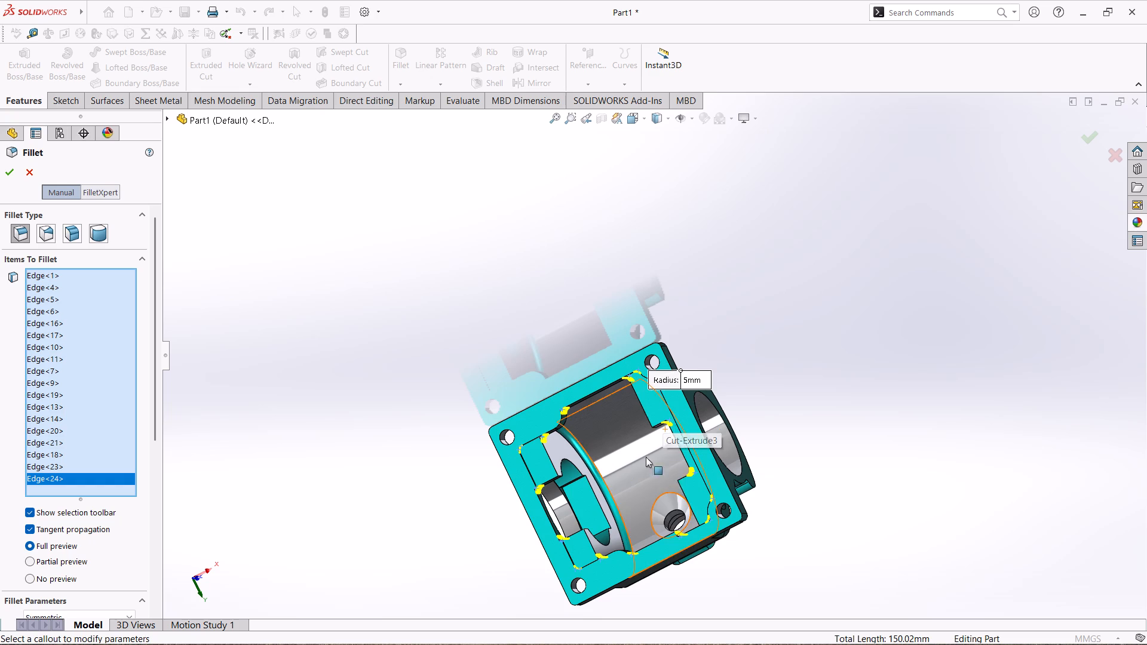
pyautogui.scroll(-4, 639, 451)
pyautogui.moveTo(646, 469); pyautogui.dragTo(677, 449, button='middle')
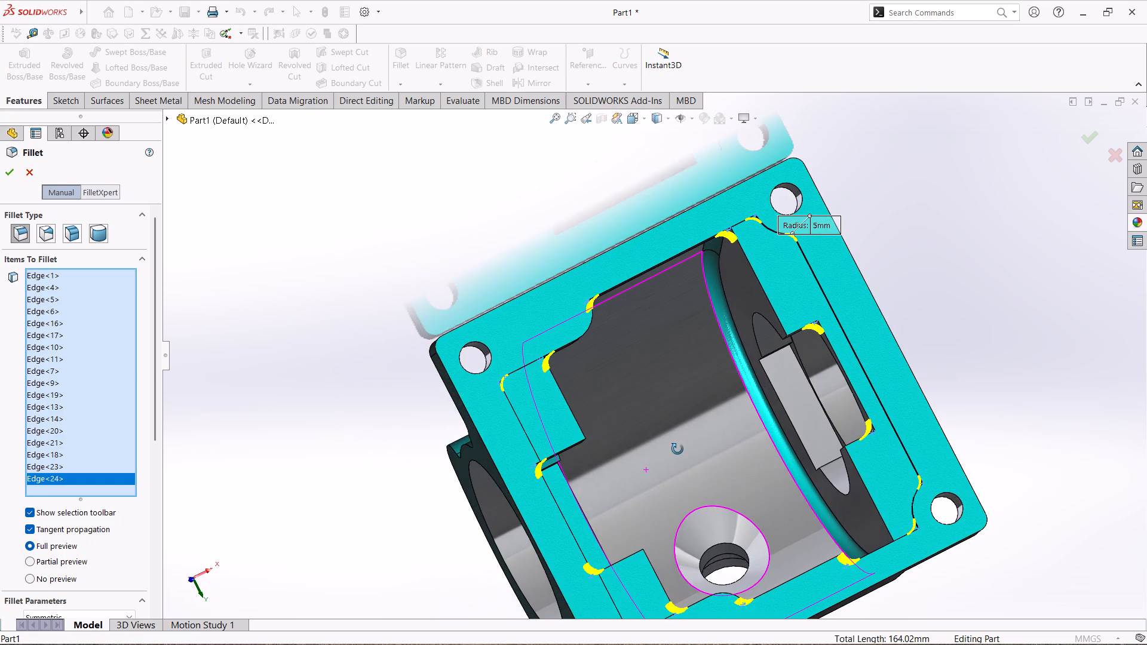
pyautogui.moveTo(677, 449); pyautogui.dragTo(654, 443, button='middle')
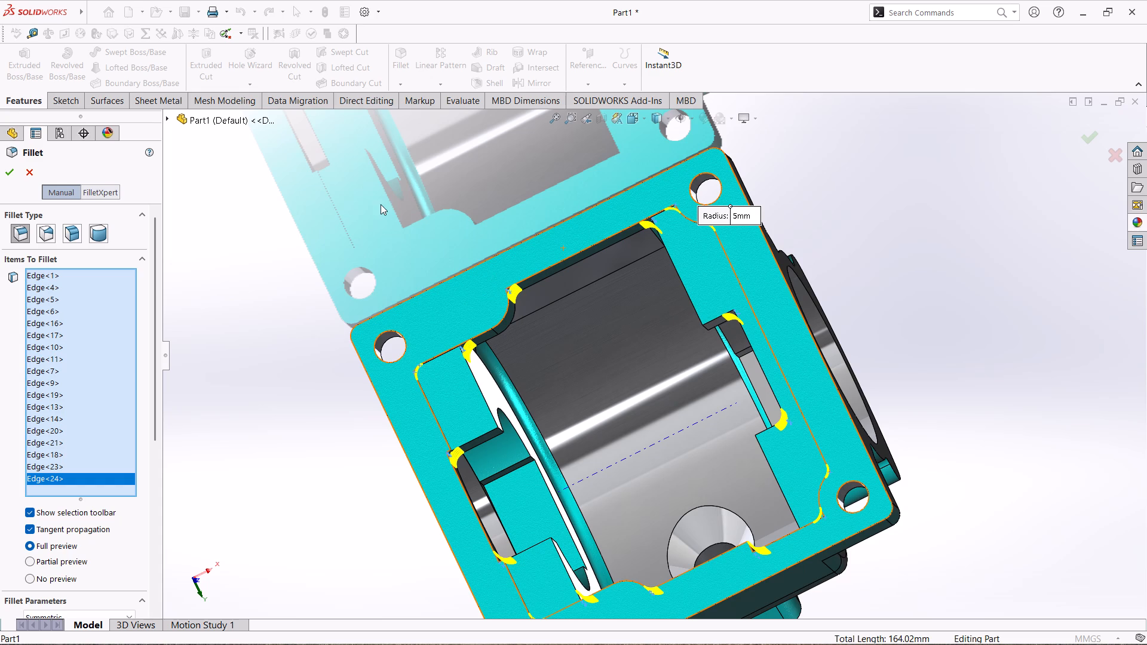
pyautogui.click(0, 172)
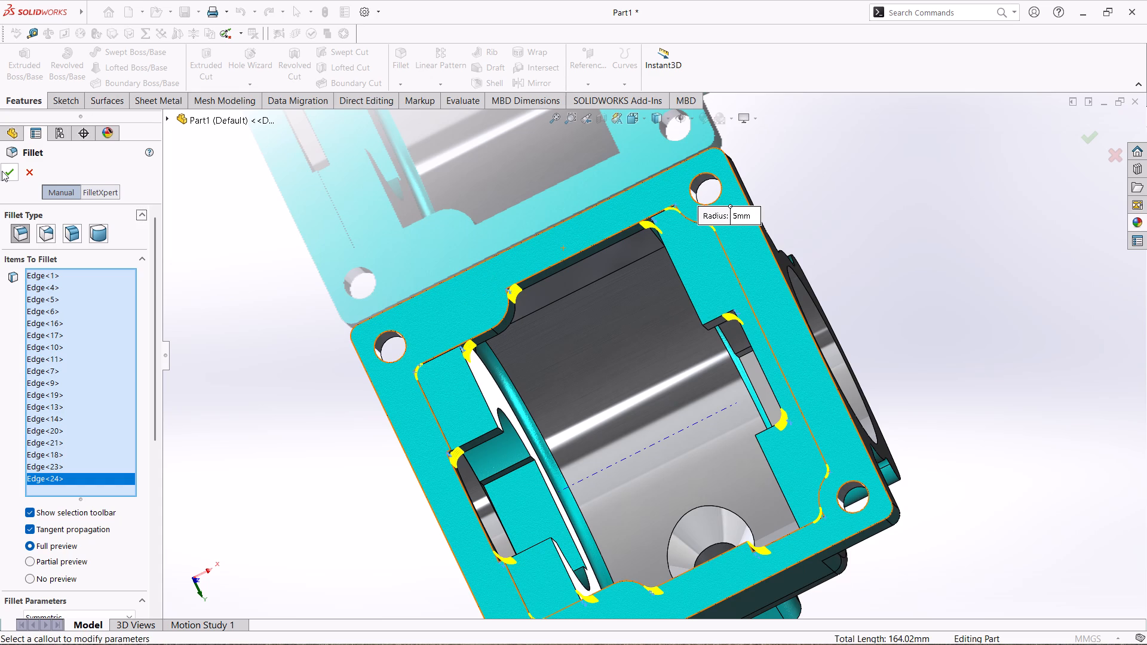
pyautogui.click(2, 171)
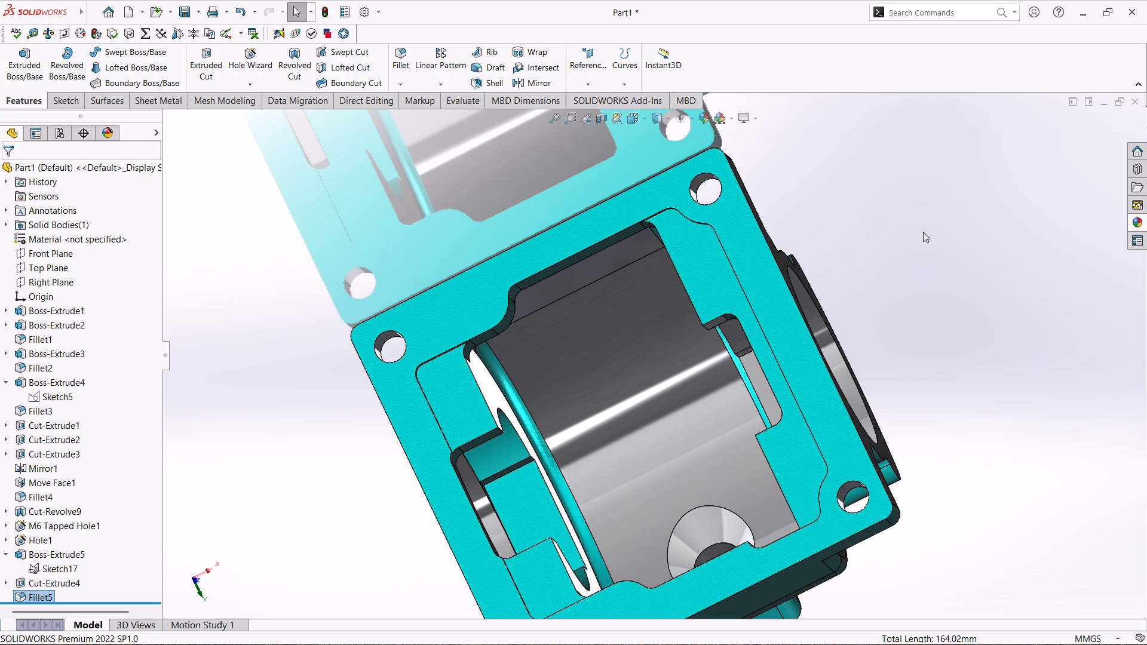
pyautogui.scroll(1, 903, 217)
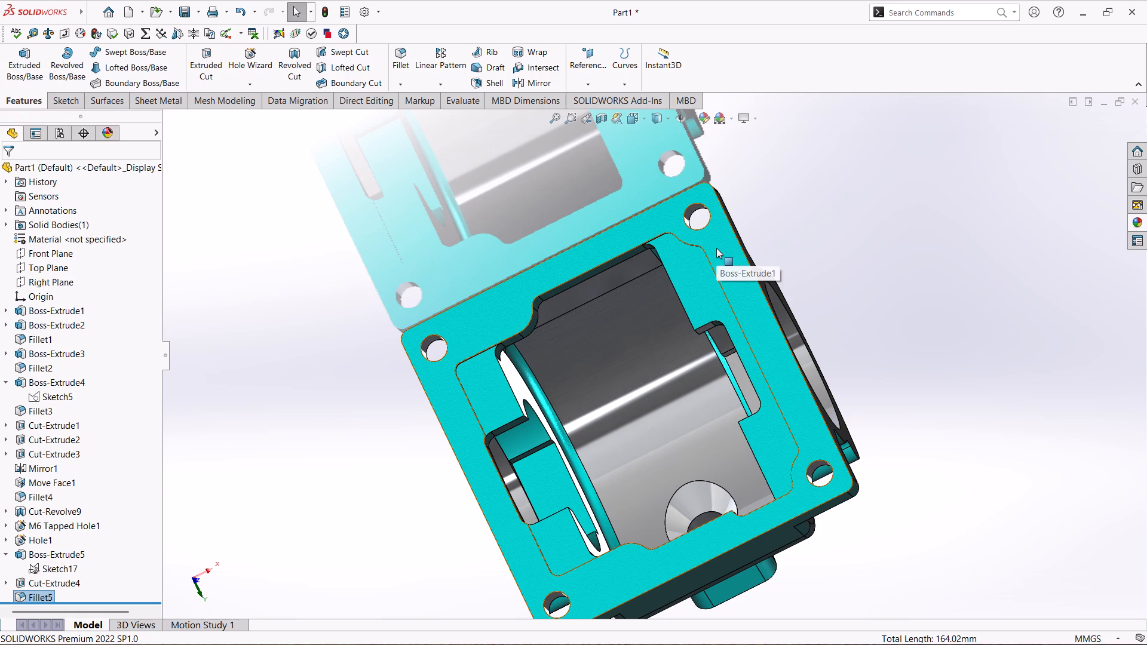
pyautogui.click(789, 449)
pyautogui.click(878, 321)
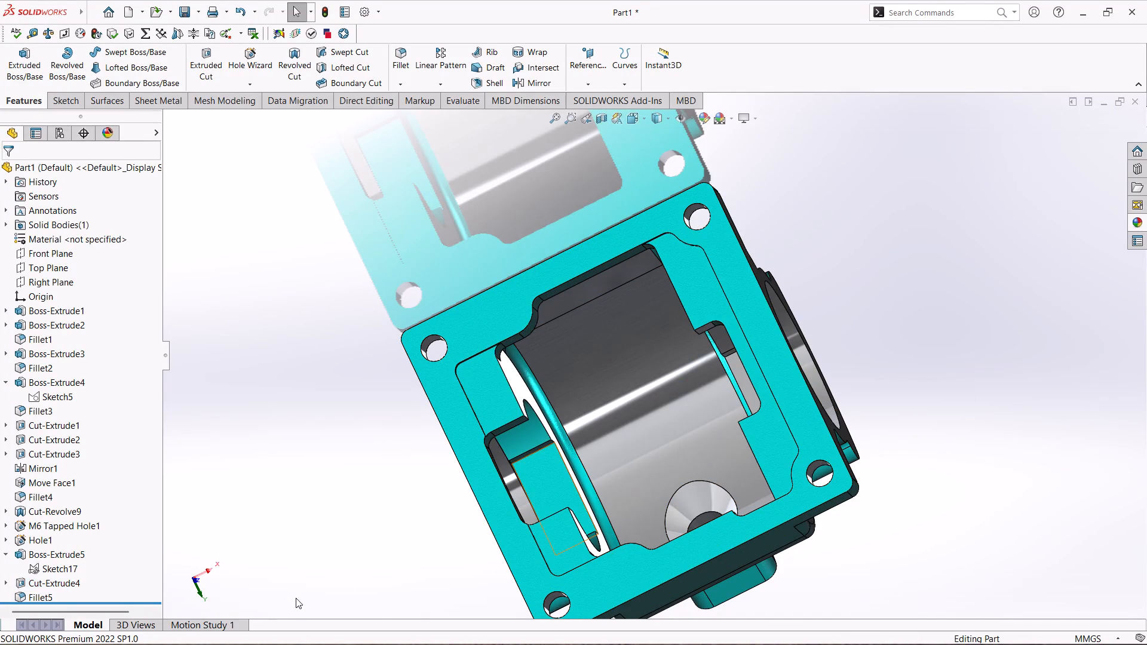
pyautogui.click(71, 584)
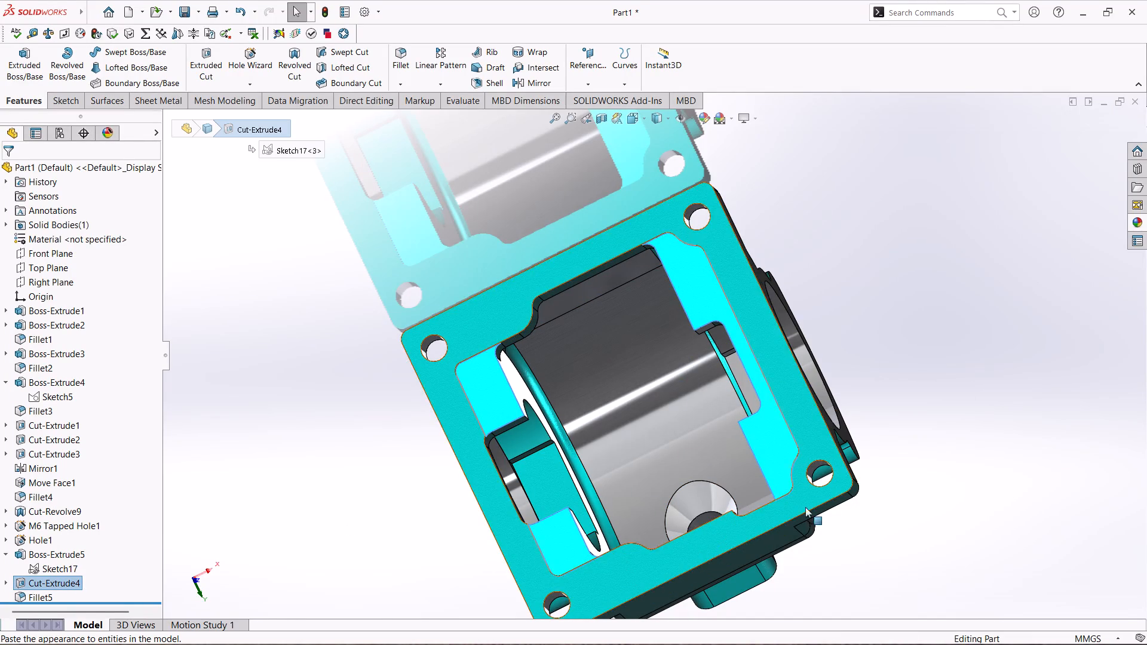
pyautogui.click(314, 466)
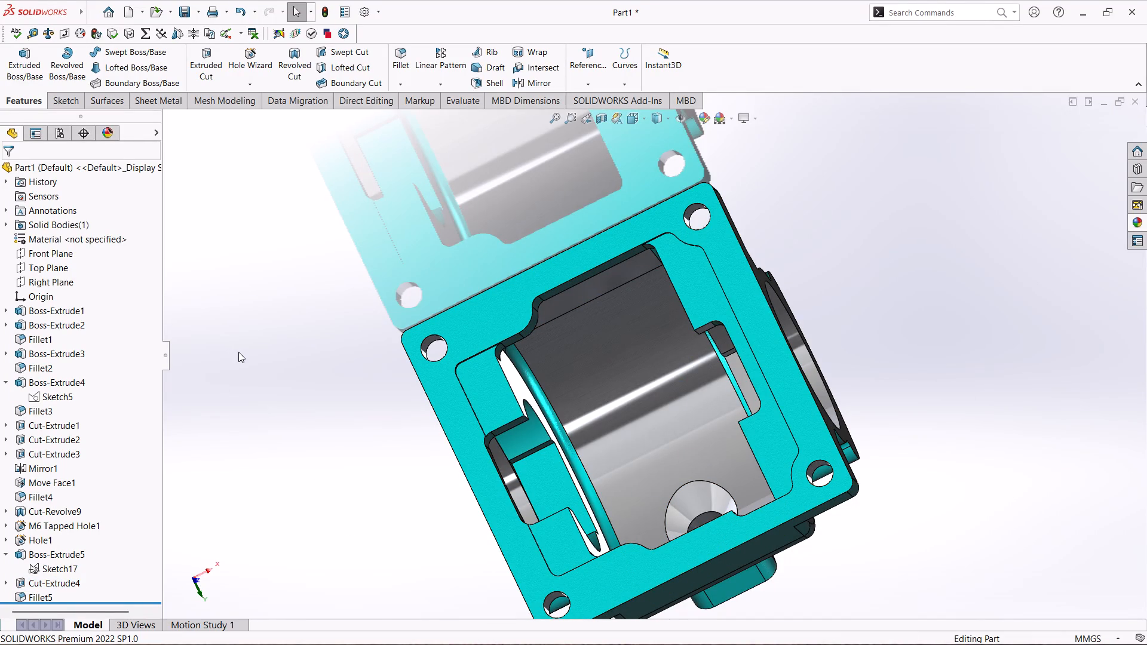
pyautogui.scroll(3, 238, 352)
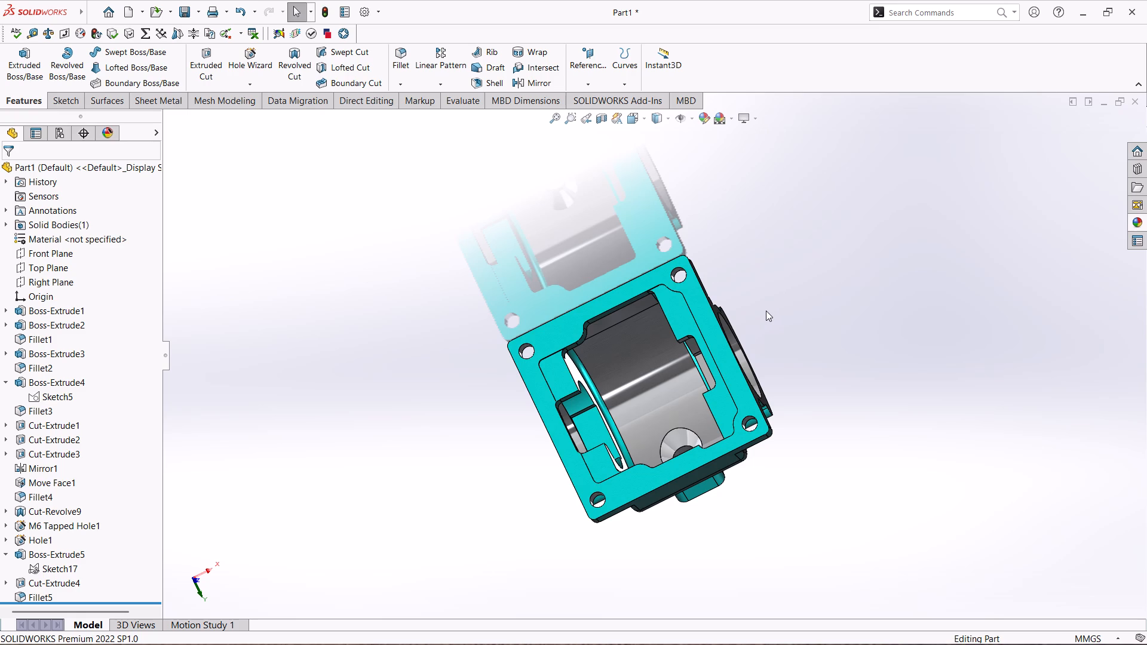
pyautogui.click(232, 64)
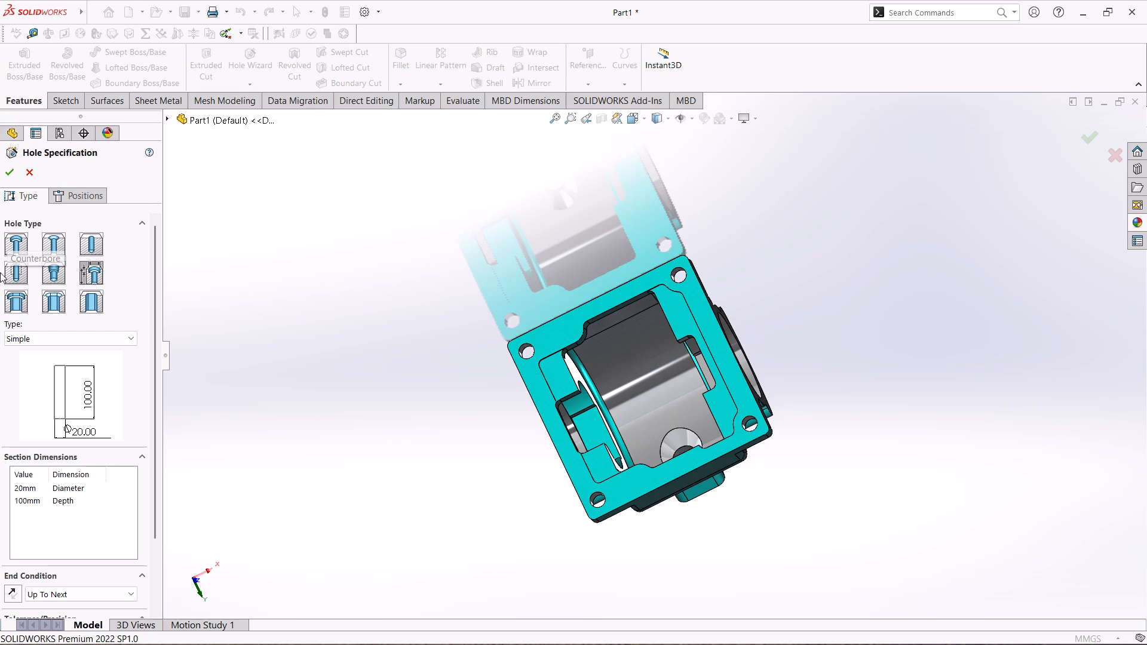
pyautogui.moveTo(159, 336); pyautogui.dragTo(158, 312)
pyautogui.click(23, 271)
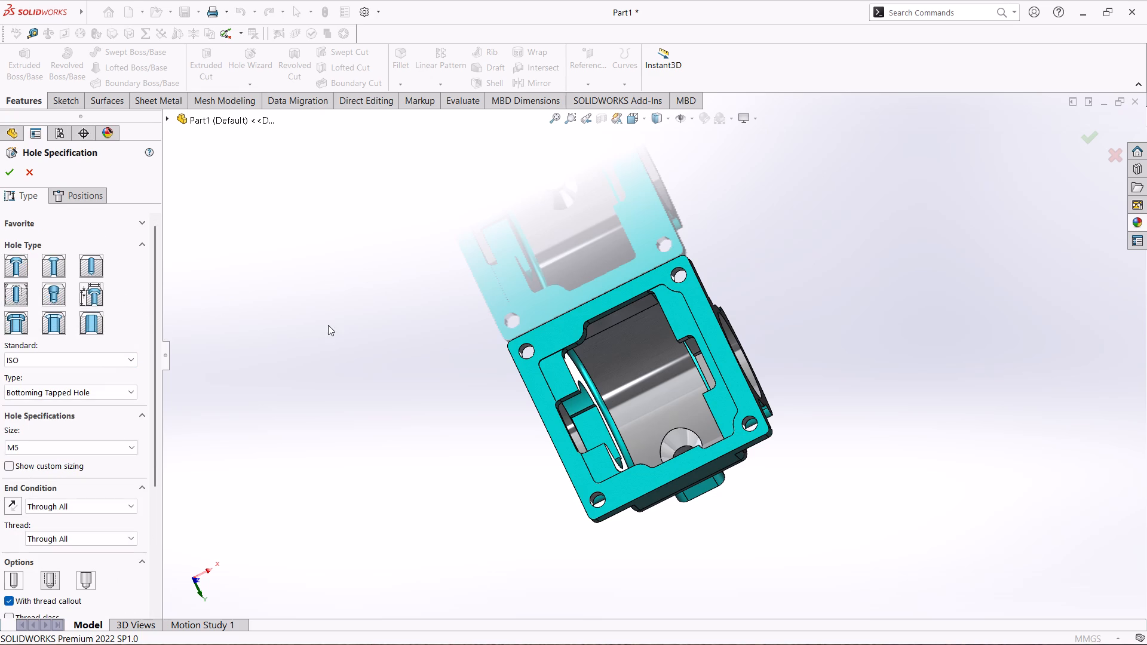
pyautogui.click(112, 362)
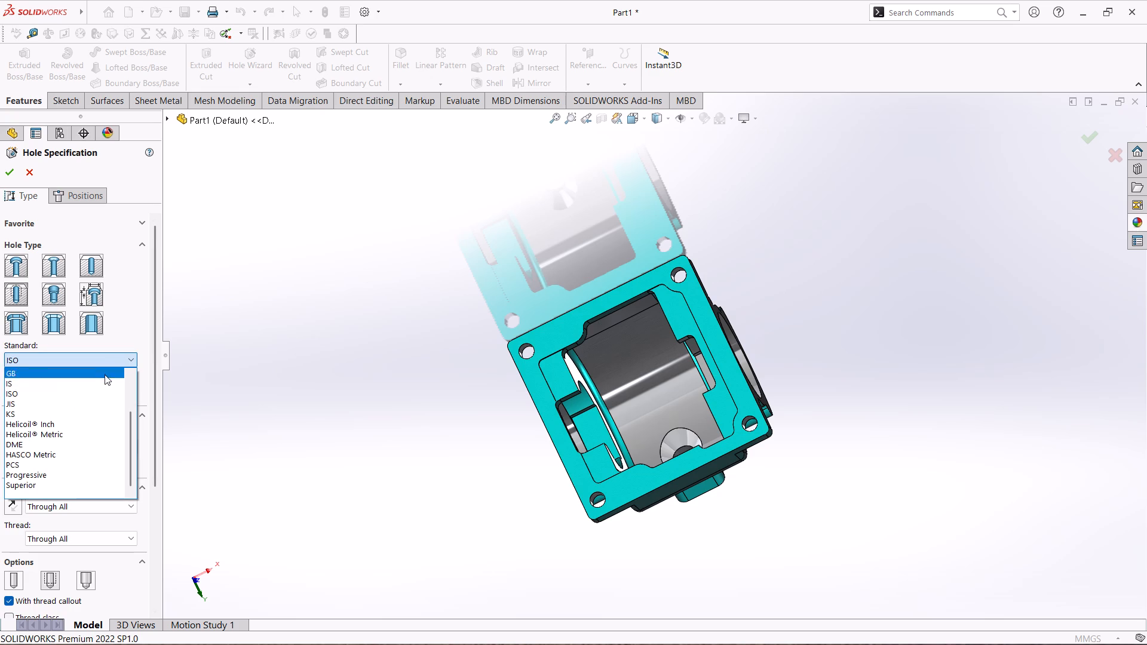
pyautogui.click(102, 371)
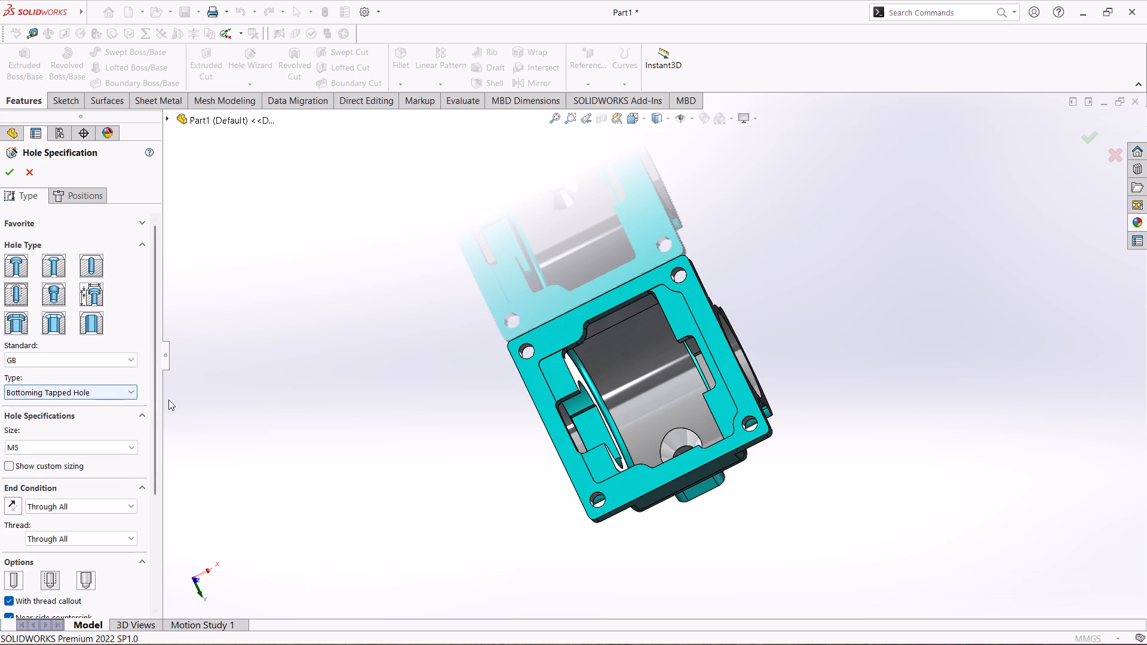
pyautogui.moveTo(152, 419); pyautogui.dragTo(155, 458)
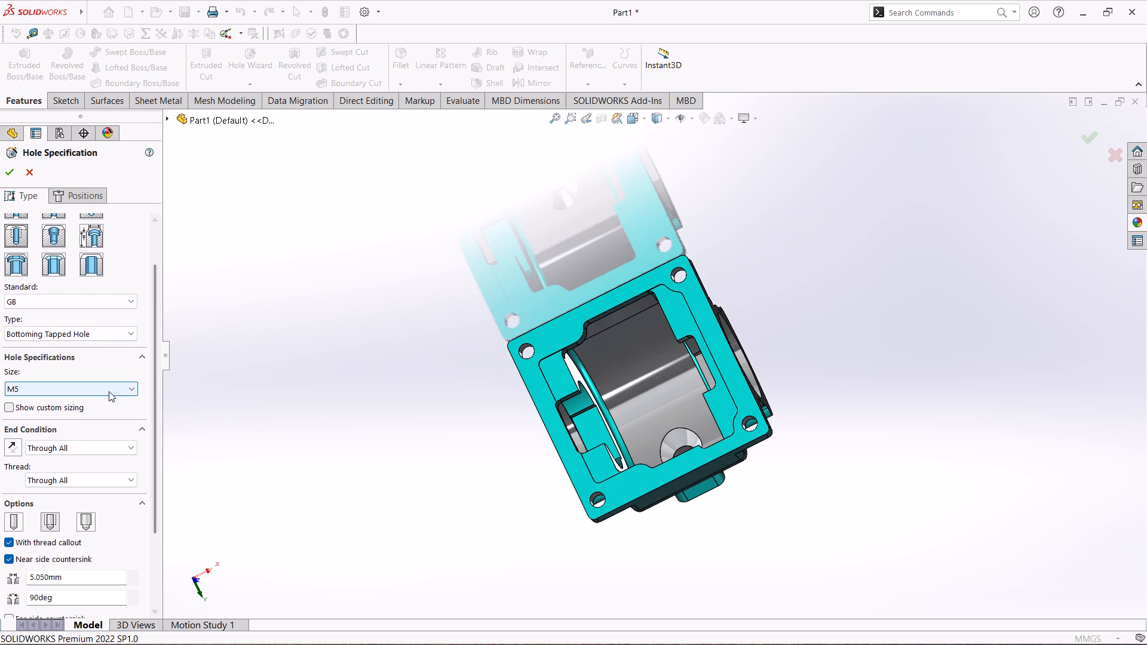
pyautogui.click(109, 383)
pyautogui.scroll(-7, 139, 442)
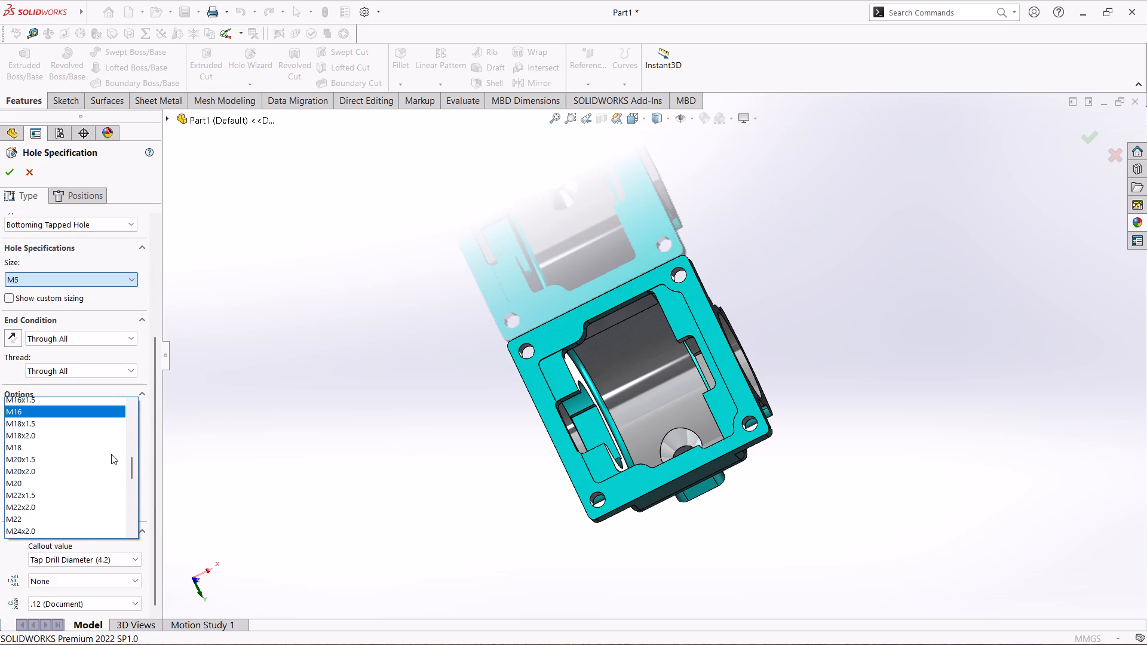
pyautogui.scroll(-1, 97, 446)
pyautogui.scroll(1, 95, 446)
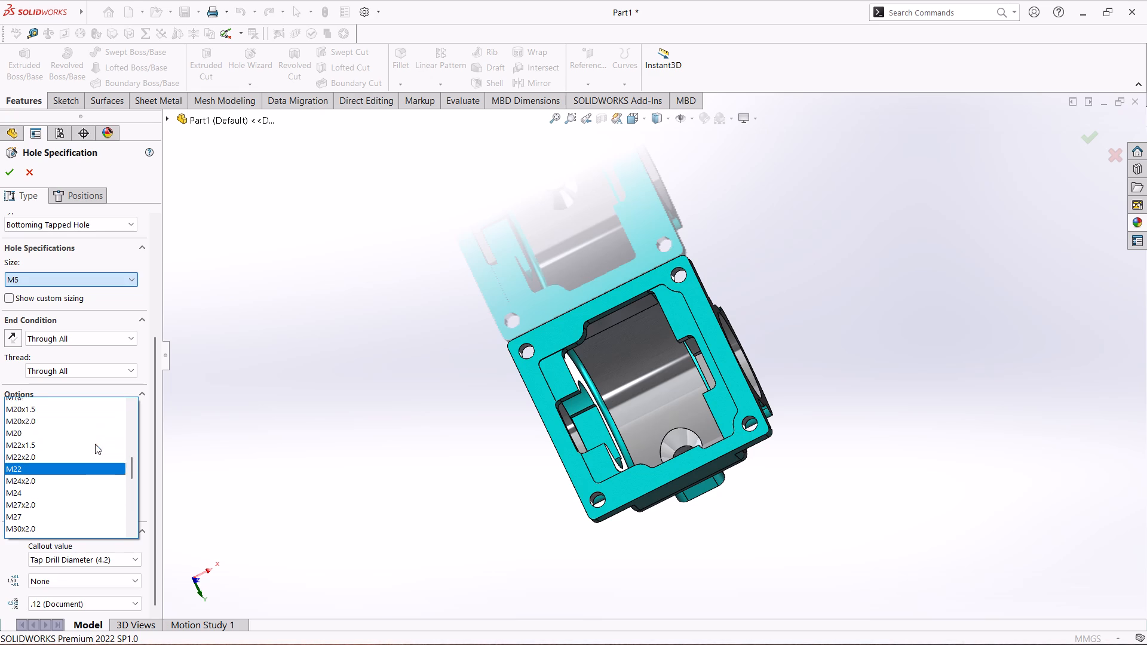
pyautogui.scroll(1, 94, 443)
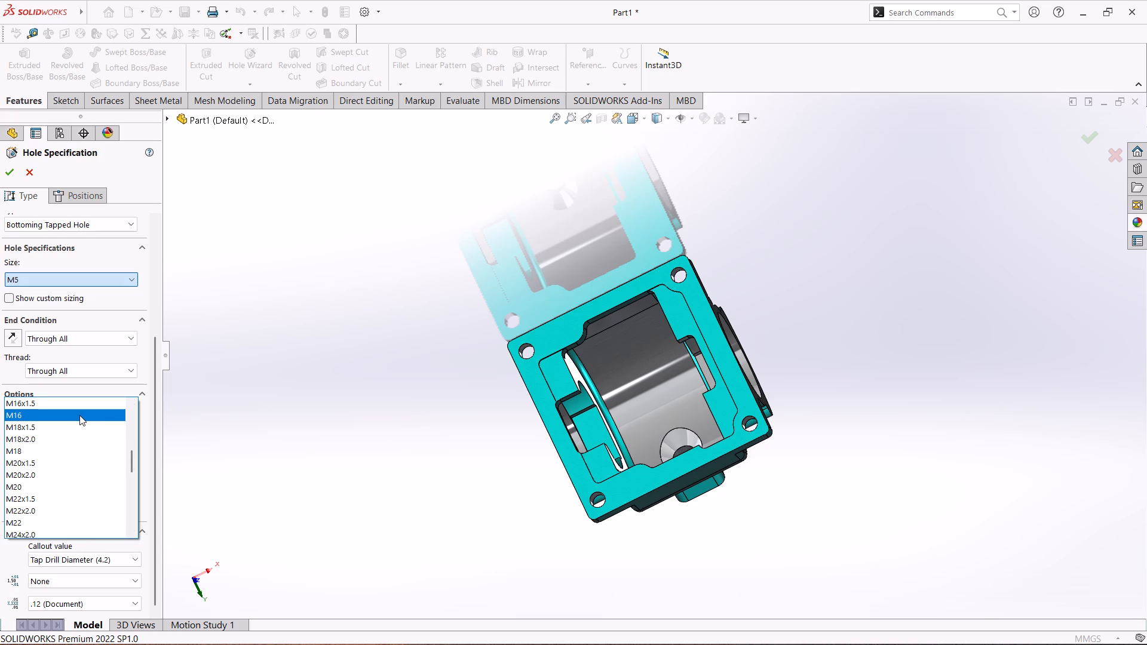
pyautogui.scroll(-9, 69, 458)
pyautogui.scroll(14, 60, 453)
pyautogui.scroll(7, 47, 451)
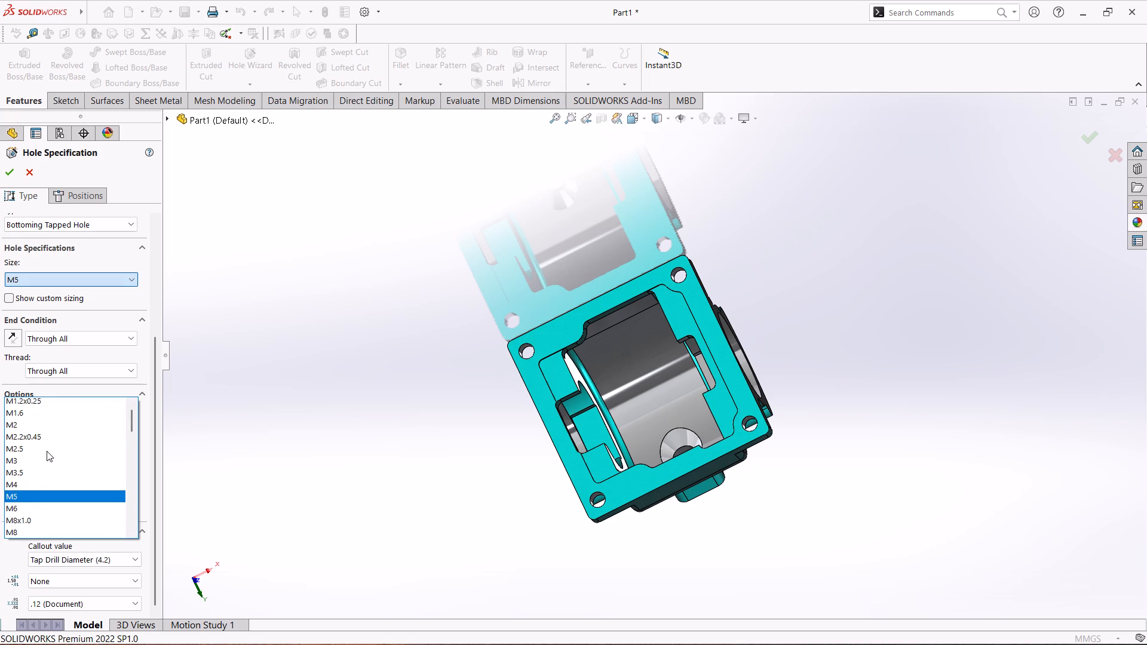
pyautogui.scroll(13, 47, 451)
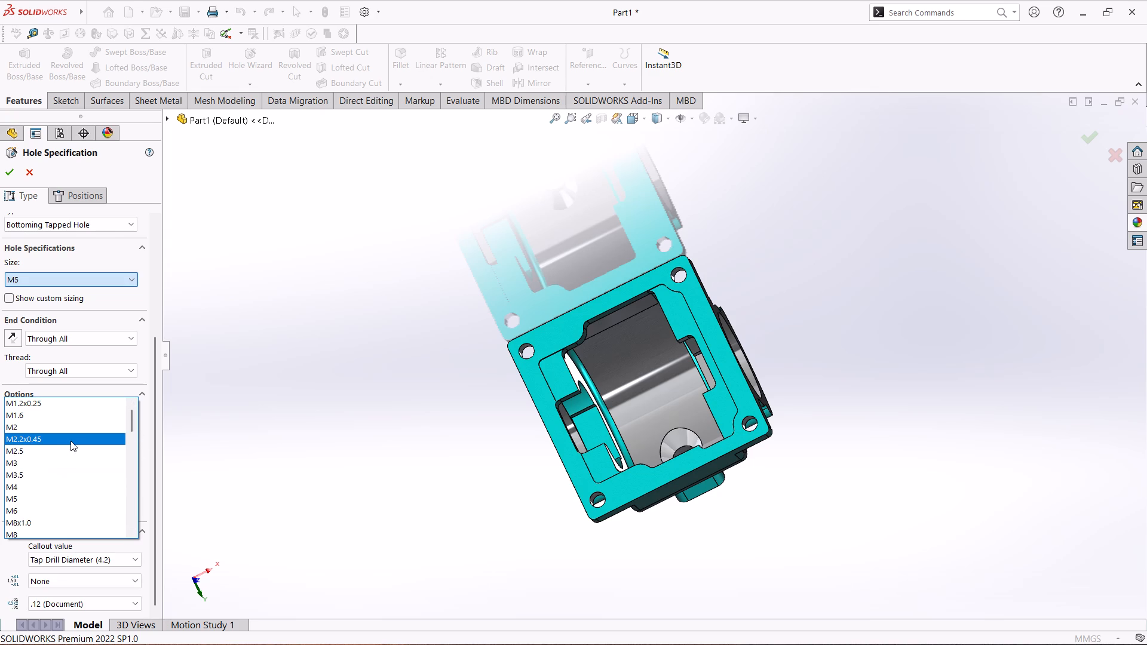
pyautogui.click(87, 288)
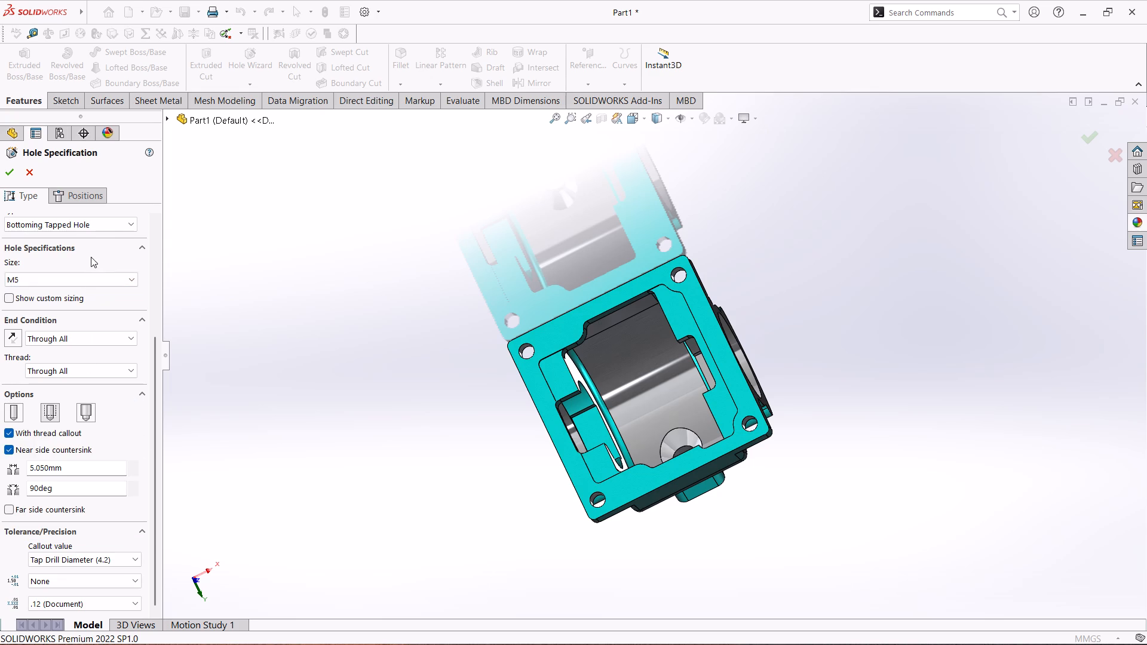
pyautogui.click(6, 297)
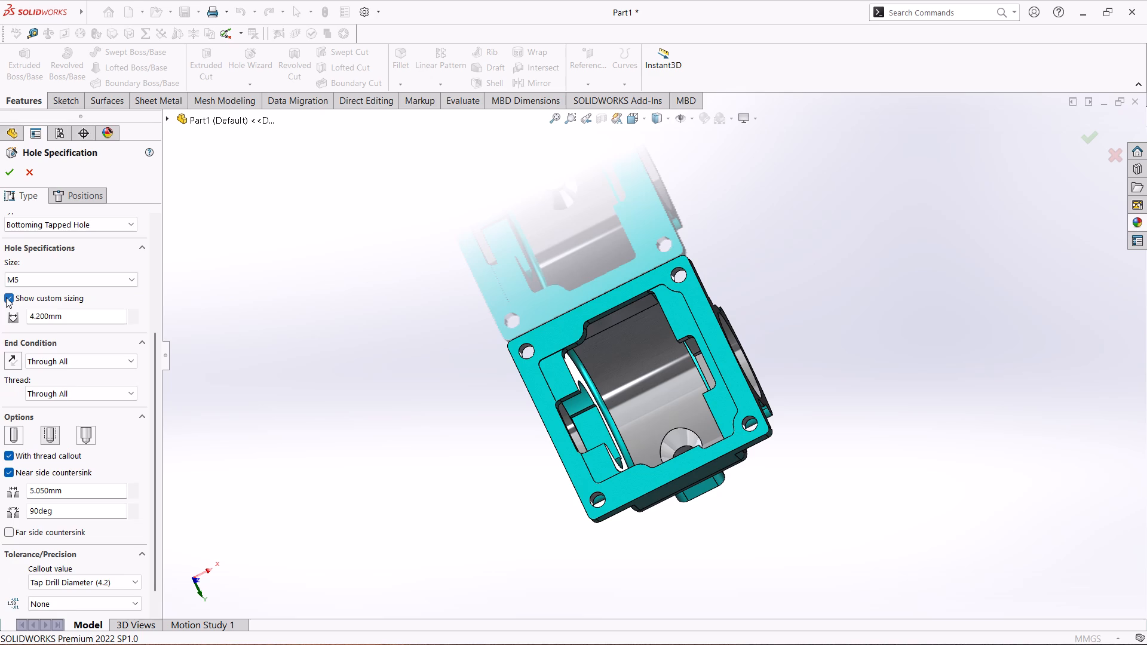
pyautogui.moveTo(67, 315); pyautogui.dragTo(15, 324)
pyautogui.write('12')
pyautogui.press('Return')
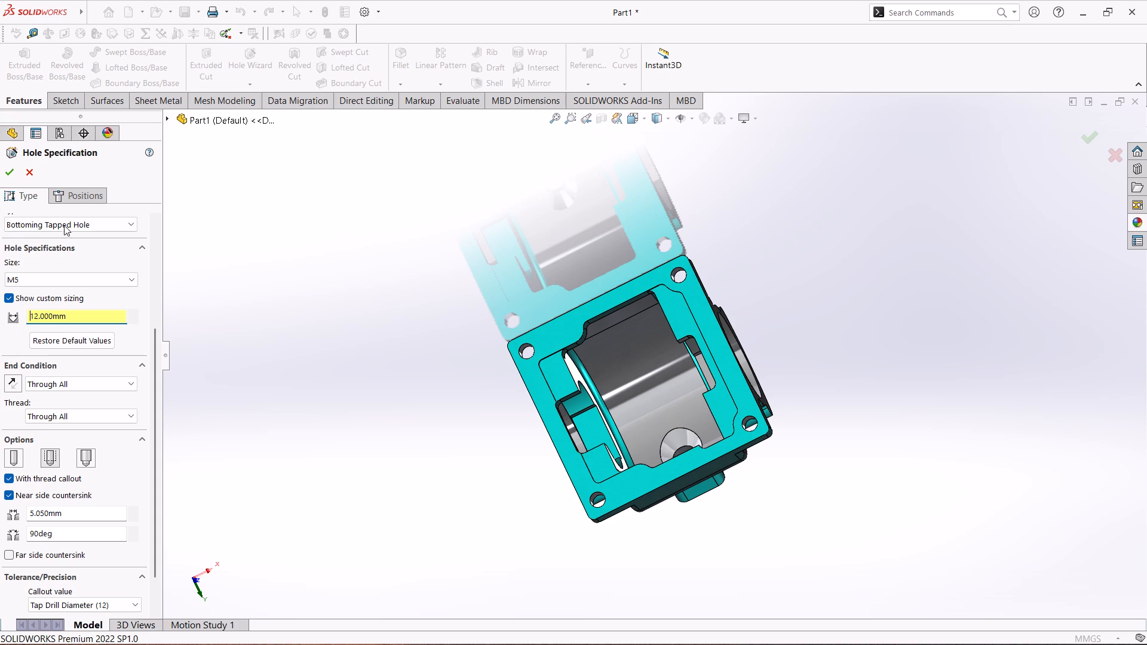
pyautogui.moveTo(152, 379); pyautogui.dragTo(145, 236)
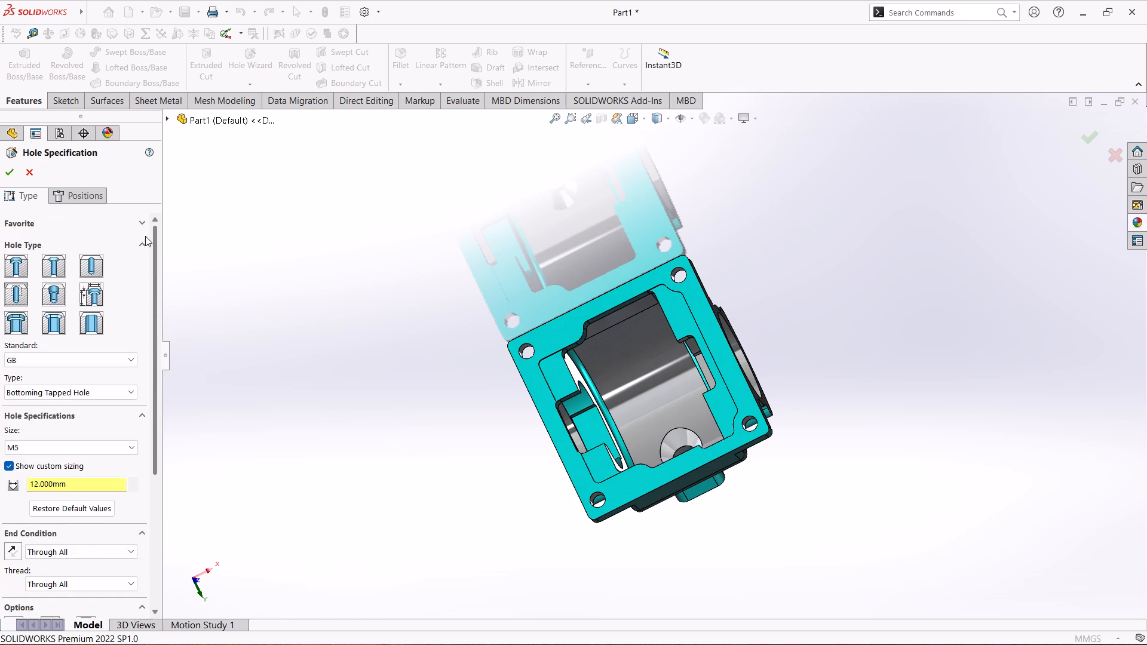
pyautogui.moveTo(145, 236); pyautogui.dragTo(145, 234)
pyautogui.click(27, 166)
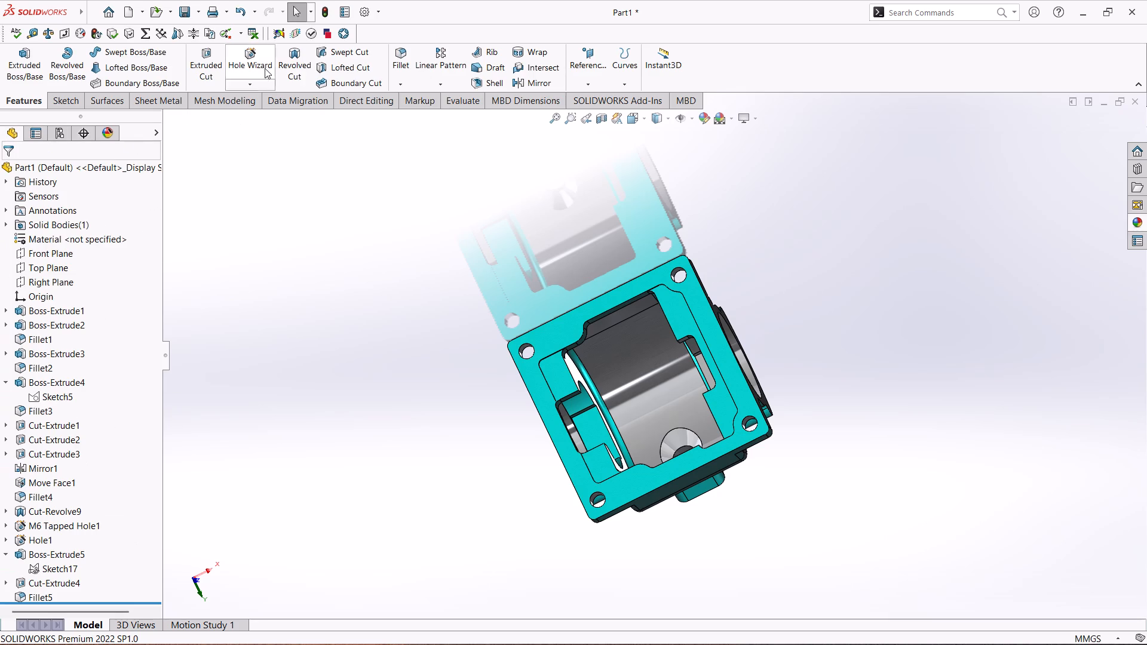
# Start a Hole Wizard tapped hole using the GB standard, Bottoming Tapped Hole type and M12 size.
pyautogui.click(253, 60)
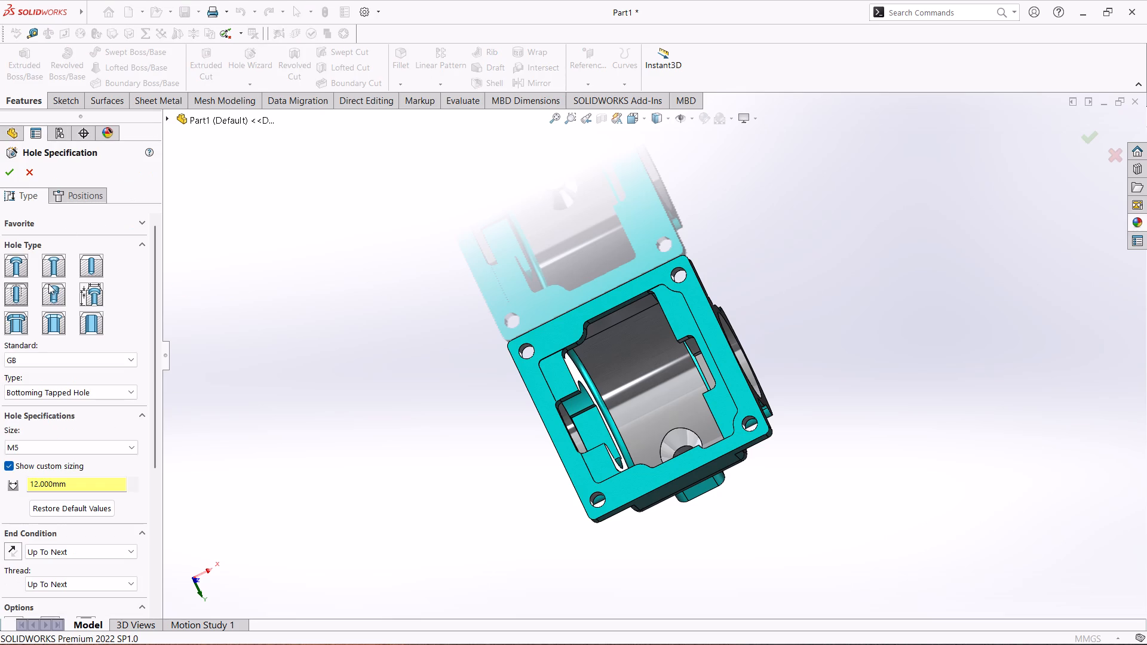
pyautogui.click(19, 287)
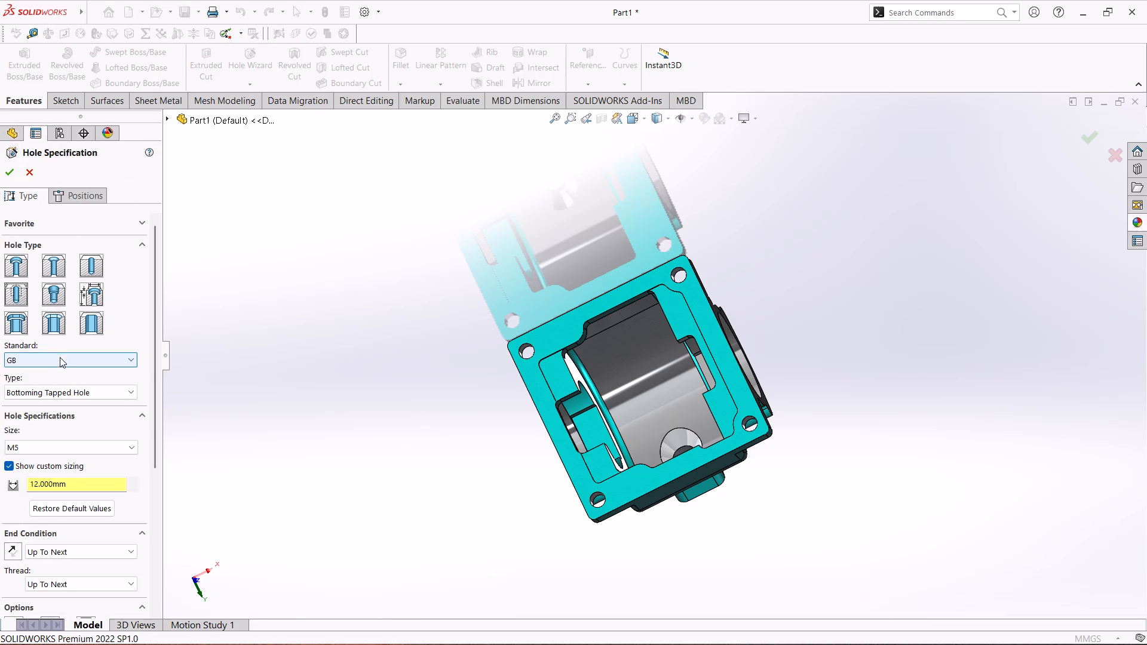
pyautogui.click(61, 360)
pyautogui.click(68, 376)
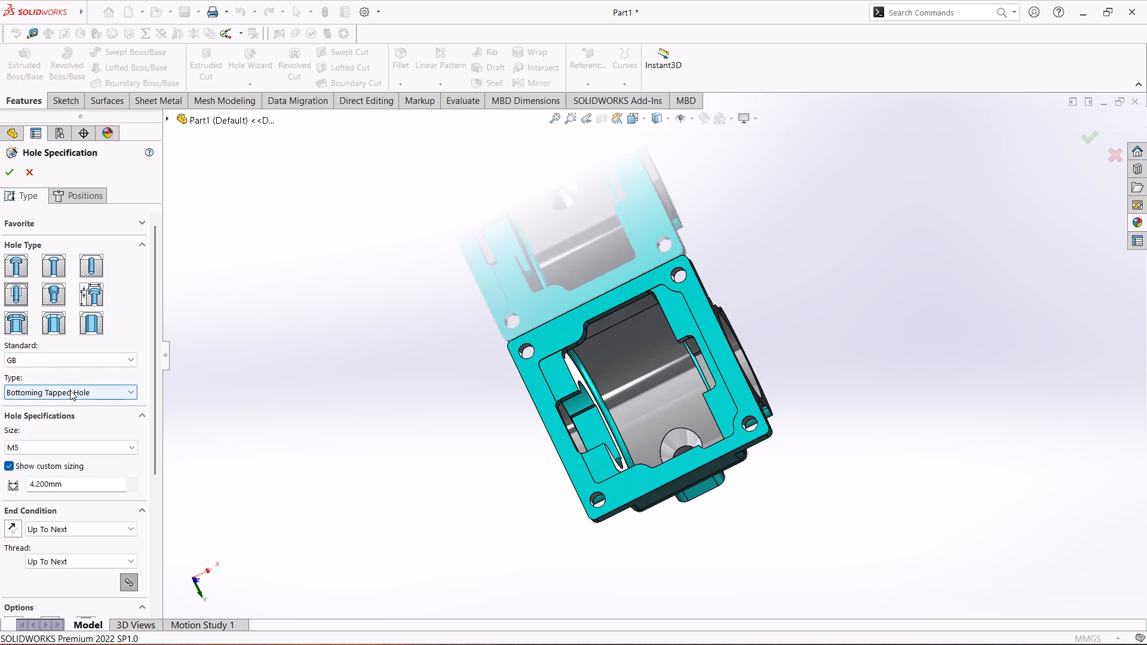
pyautogui.click(70, 390)
pyautogui.click(80, 407)
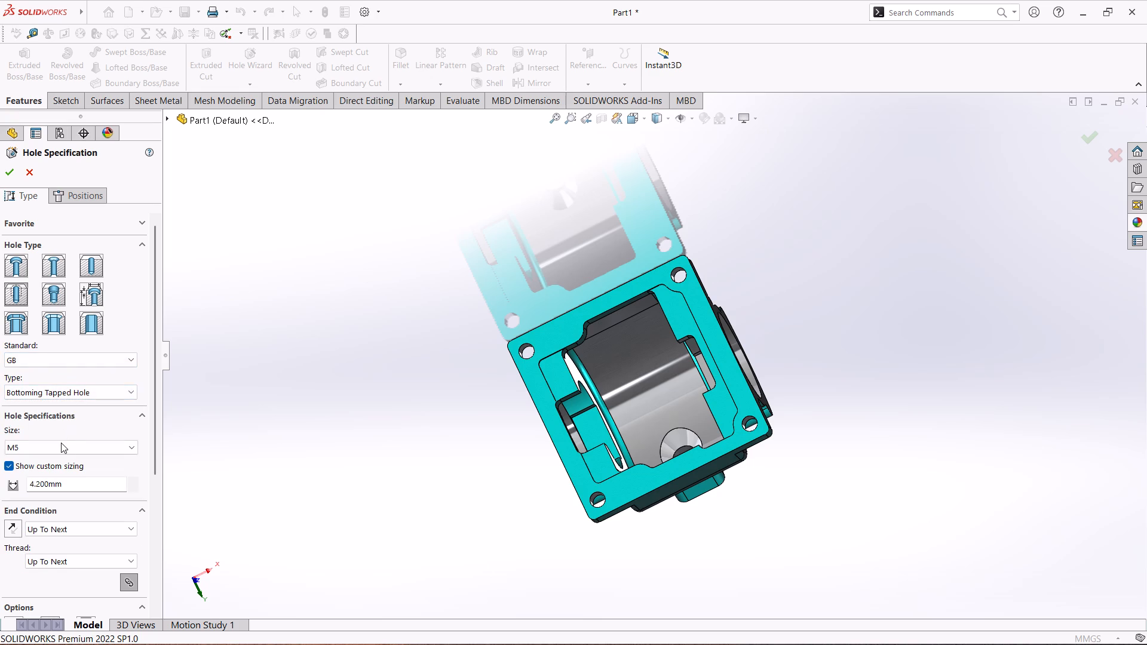
pyautogui.click(61, 444)
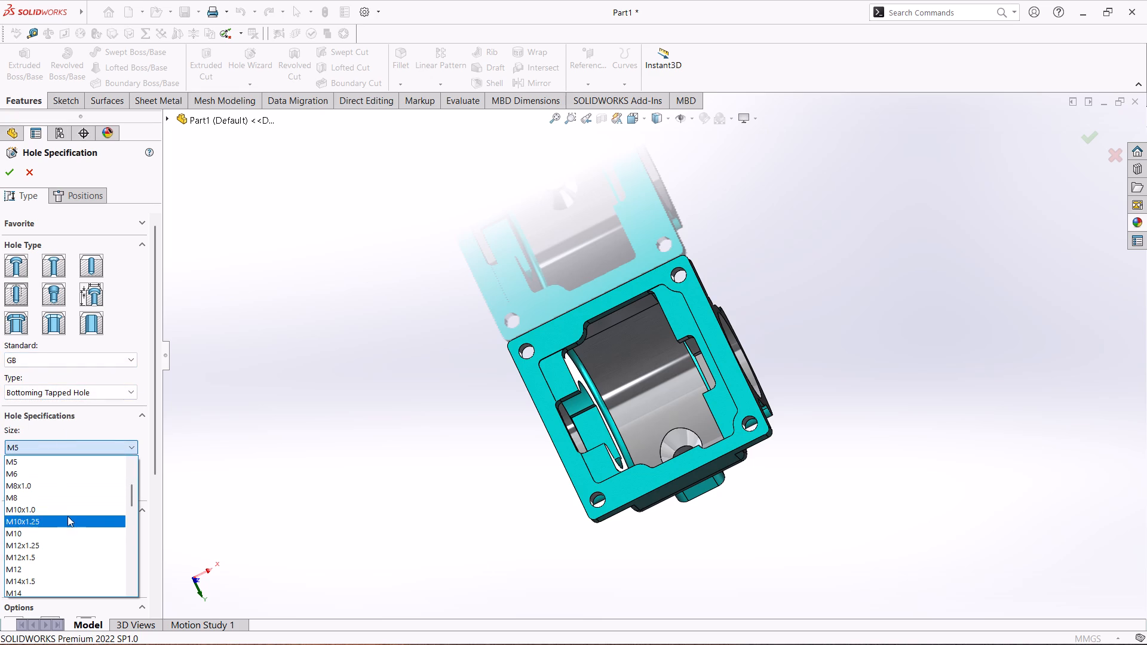
pyautogui.click(72, 567)
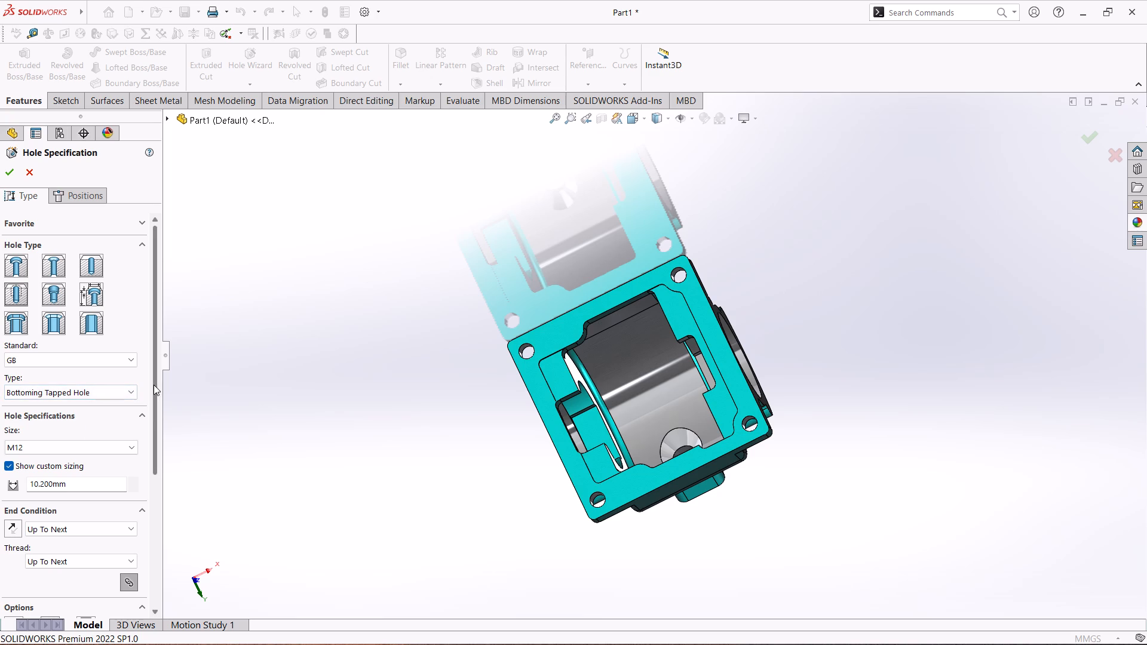
# Make the M12 tapped hole blind with a 26 mm hole depth and a 22 mm thread depth.
pyautogui.moveTo(154, 385); pyautogui.dragTo(168, 461)
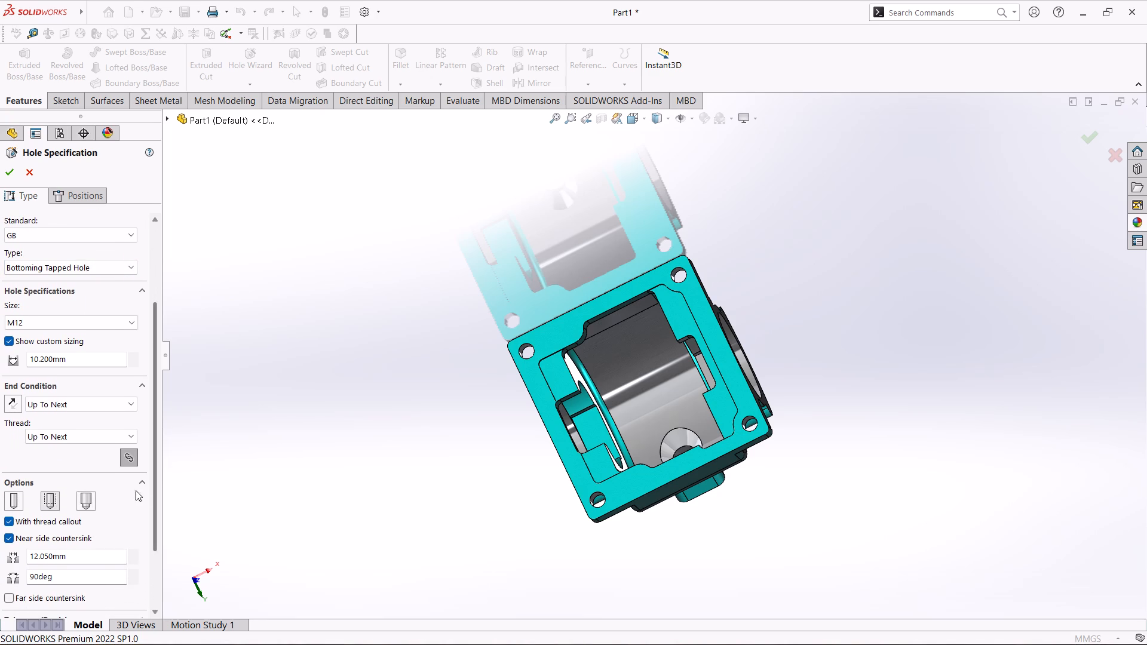
pyautogui.click(109, 407)
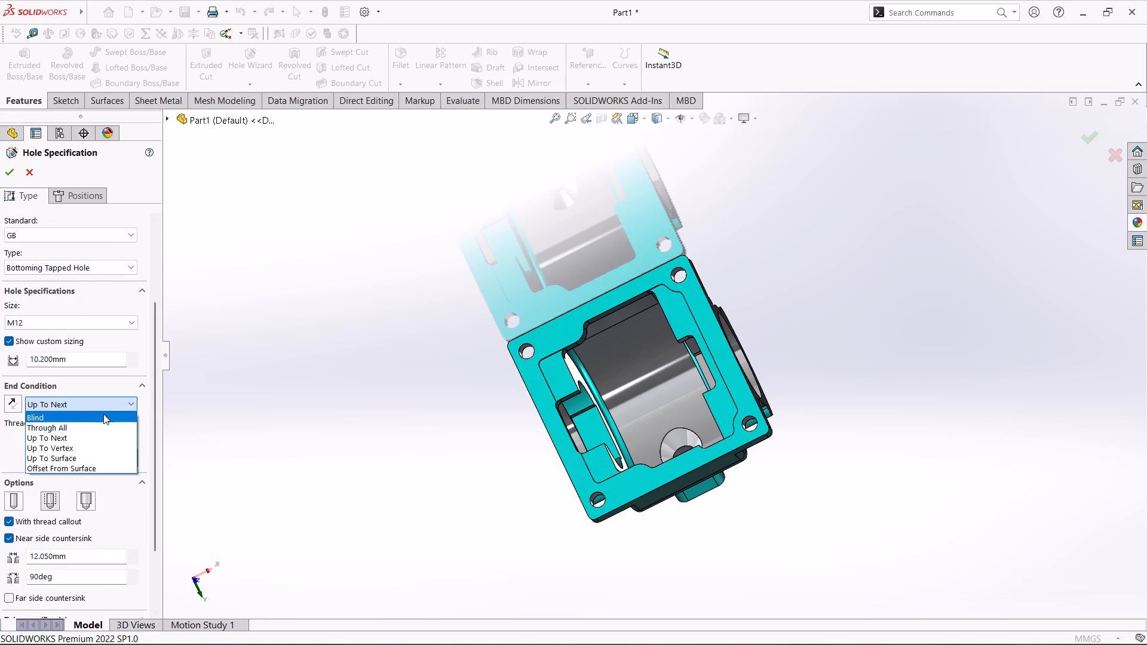
pyautogui.click(103, 414)
pyautogui.moveTo(157, 400); pyautogui.dragTo(156, 426)
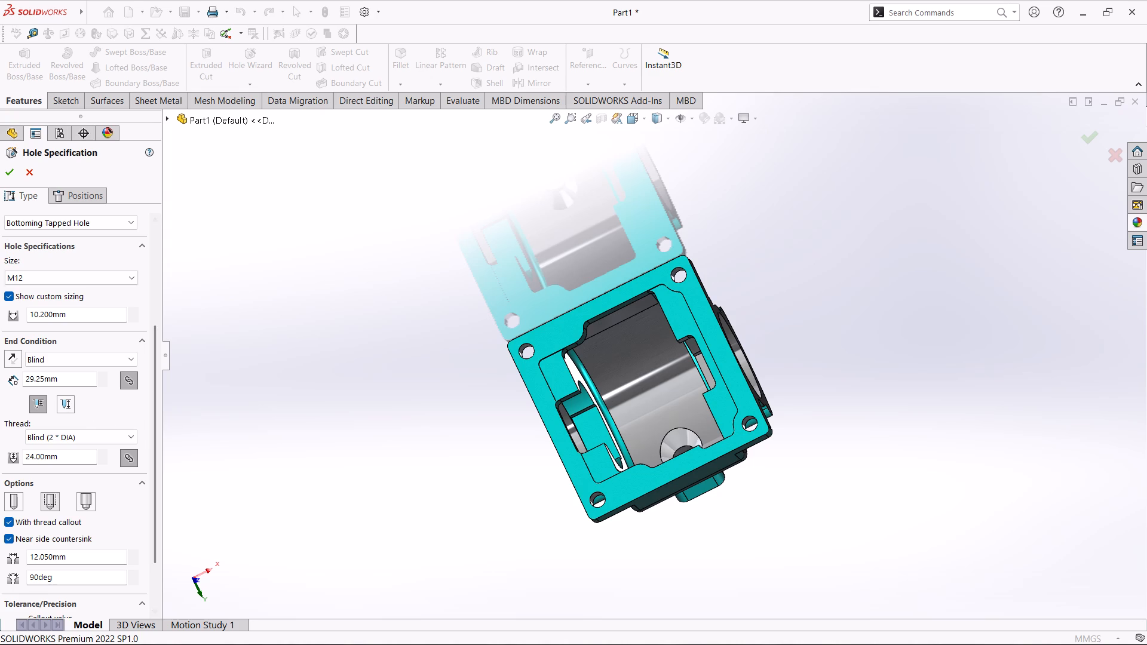
pyautogui.moveTo(73, 383); pyautogui.dragTo(13, 383)
pyautogui.write('26')
pyautogui.press('Return')
pyautogui.moveTo(72, 457); pyautogui.dragTo(0, 468)
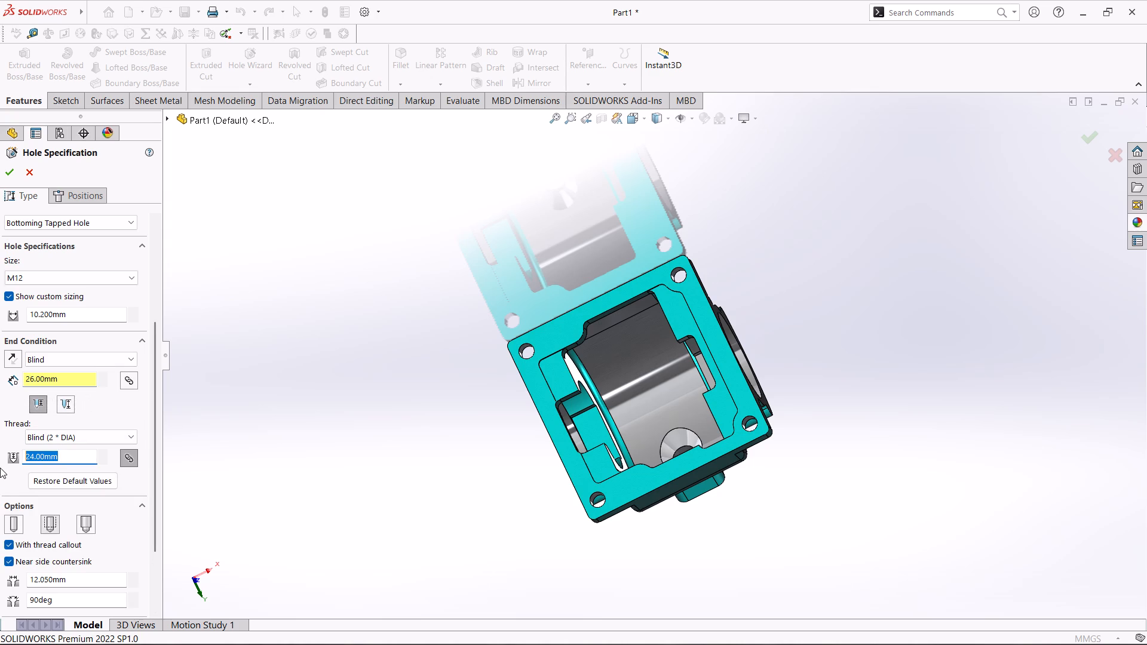
pyautogui.write('22')
pyautogui.press('Return')
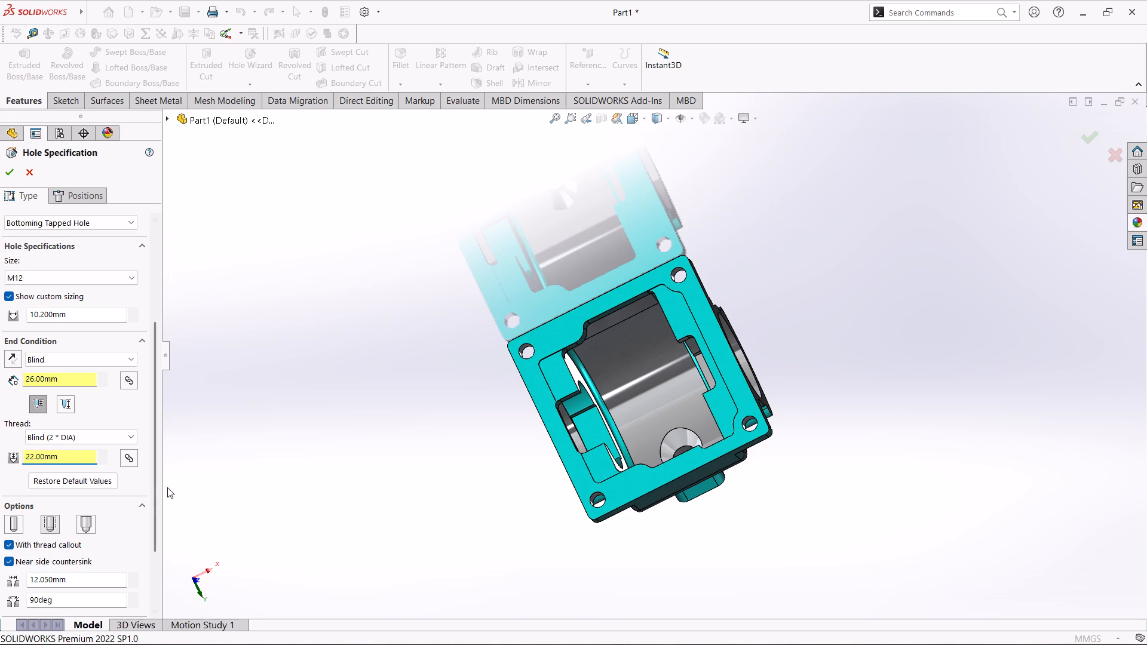
# Give the M12 hole a cosmetic thread and turn off its near side countersink.
pyautogui.moveTo(156, 497); pyautogui.dragTo(160, 607)
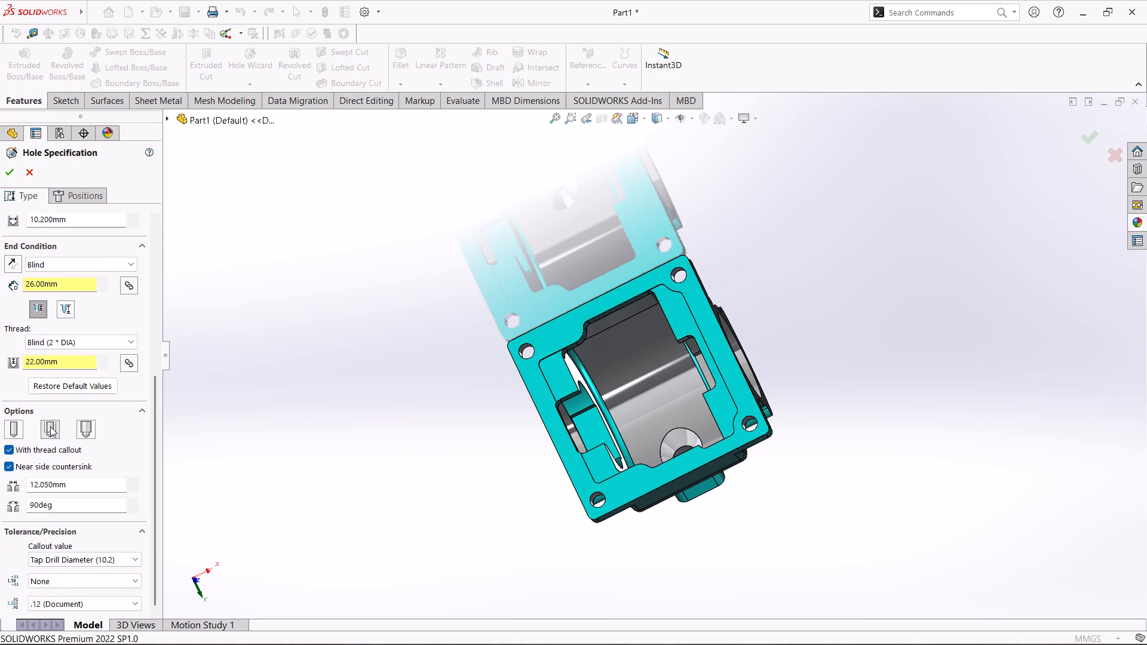
pyautogui.click(50, 426)
pyautogui.click(65, 192)
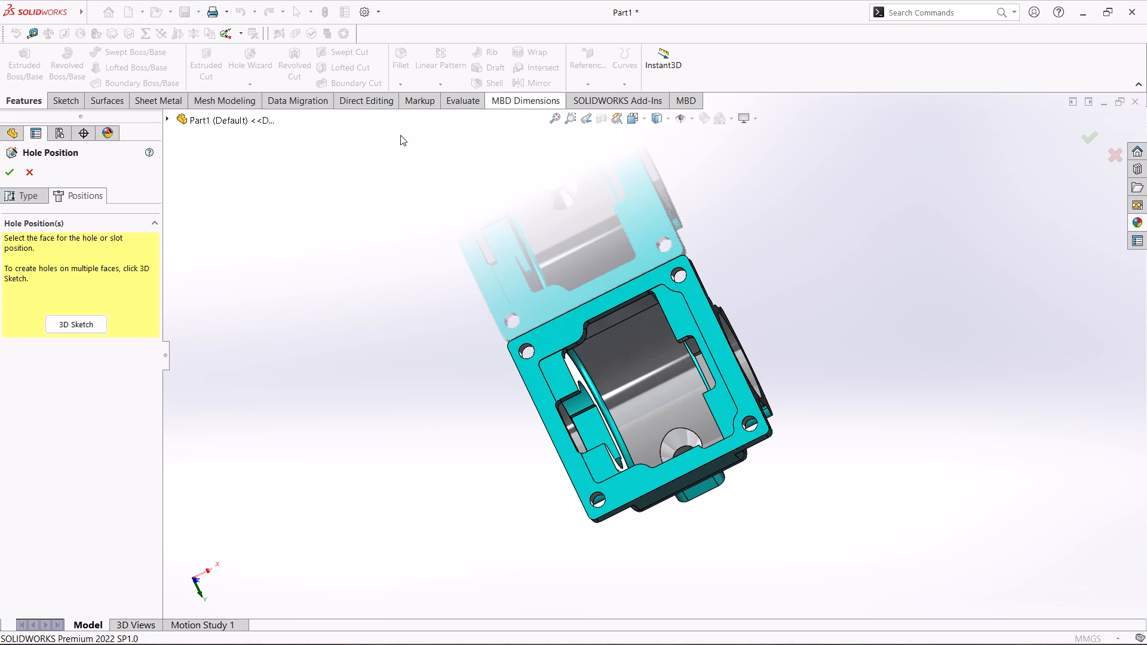
pyautogui.click(13, 190)
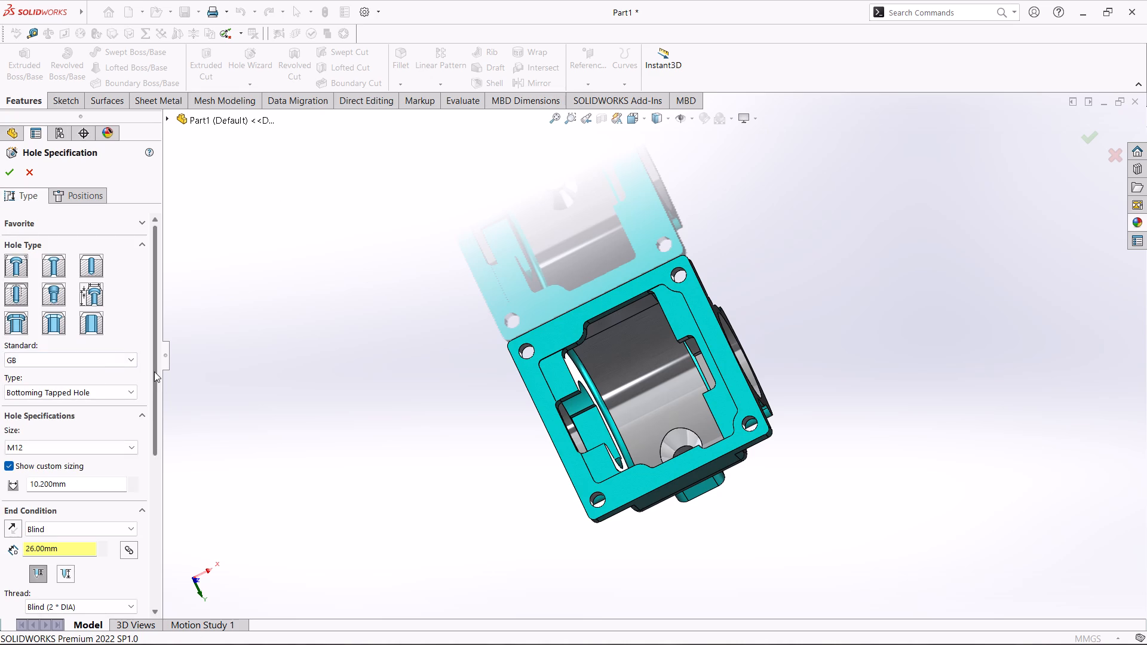
pyautogui.moveTo(154, 371); pyautogui.dragTo(160, 619)
pyautogui.click(5, 466)
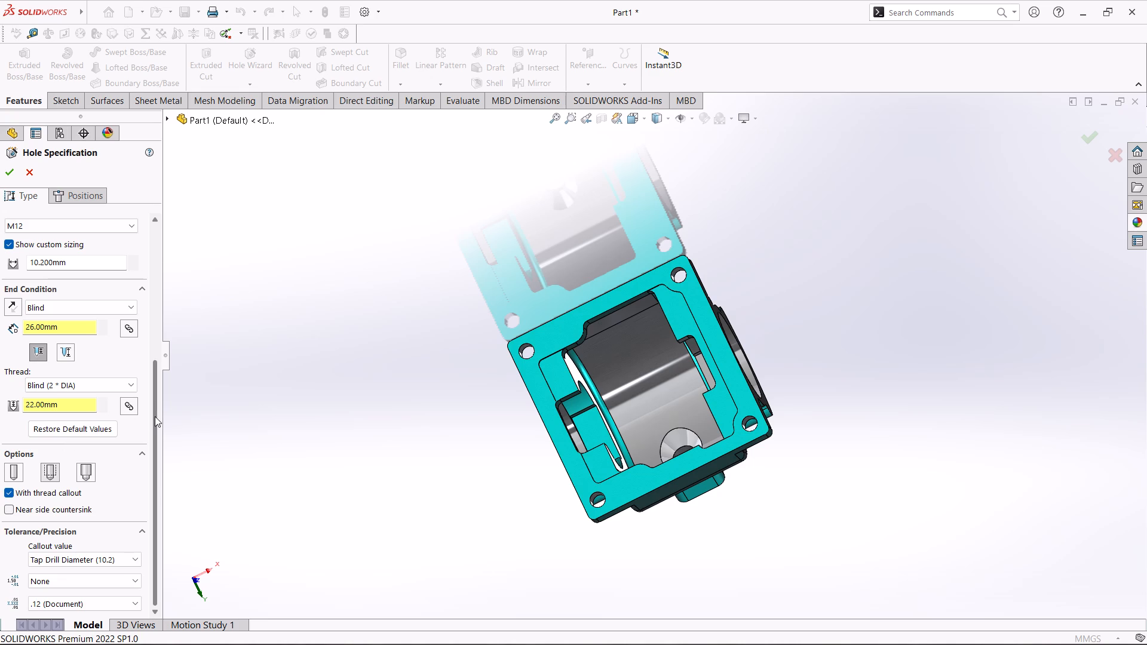
pyautogui.moveTo(155, 426); pyautogui.dragTo(184, 186)
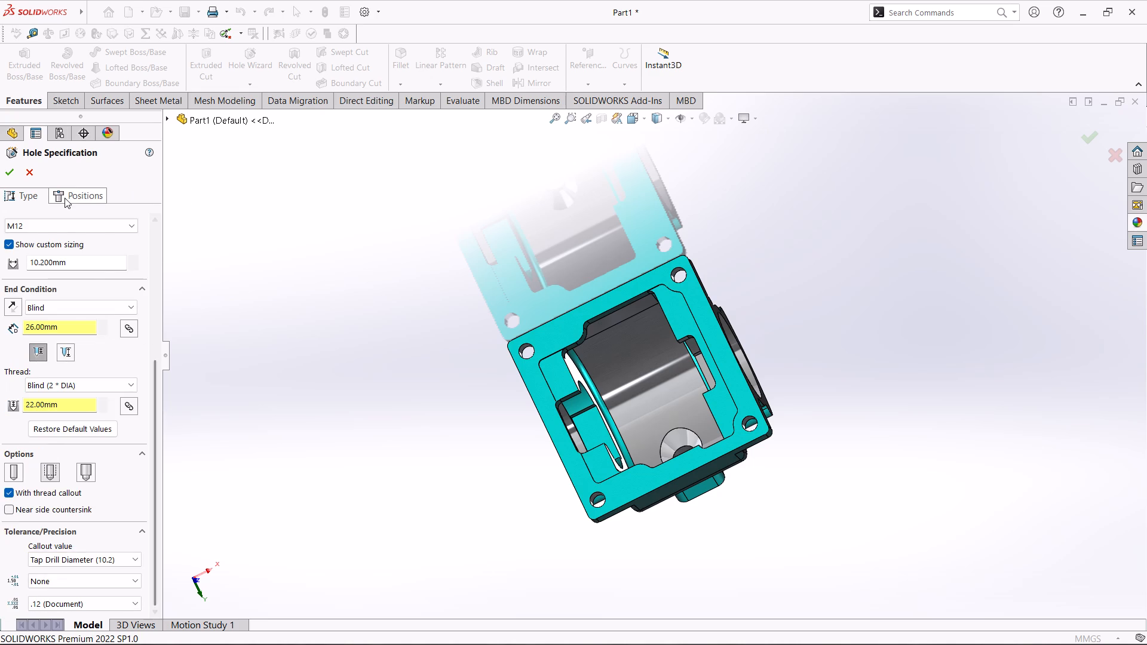
# Place four M12 tapped holes on the raised flange face, centred on its four corner arcs around the large bore.
pyautogui.click(65, 198)
pyautogui.moveTo(824, 309); pyautogui.dragTo(758, 423, button='middle')
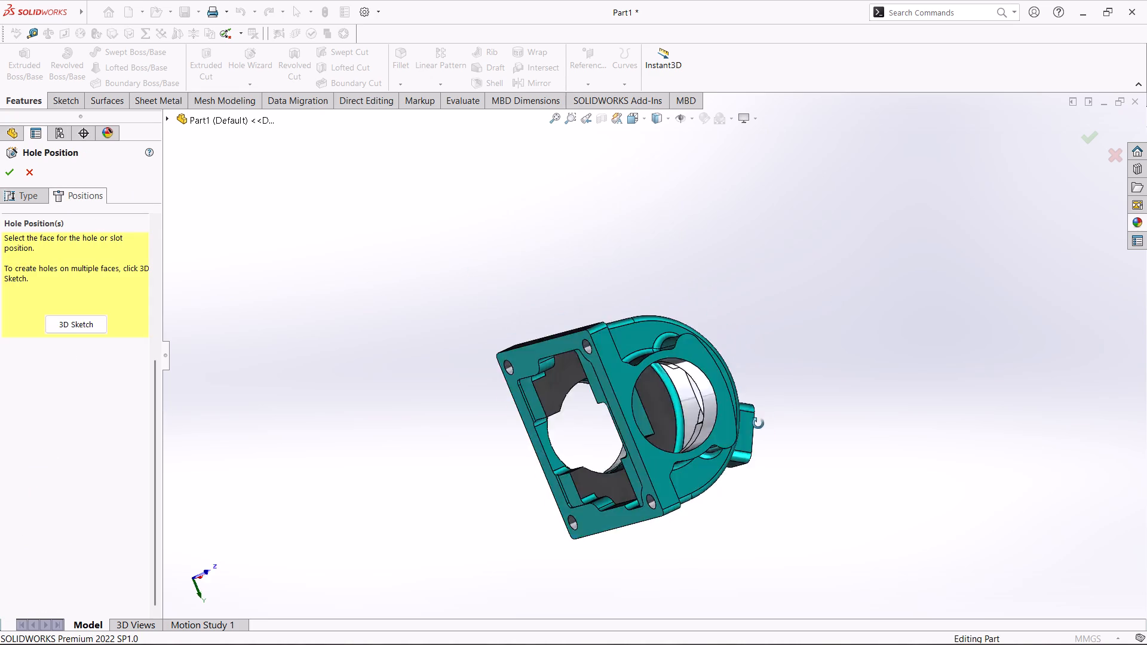
pyautogui.moveTo(758, 423); pyautogui.dragTo(706, 449, button='middle')
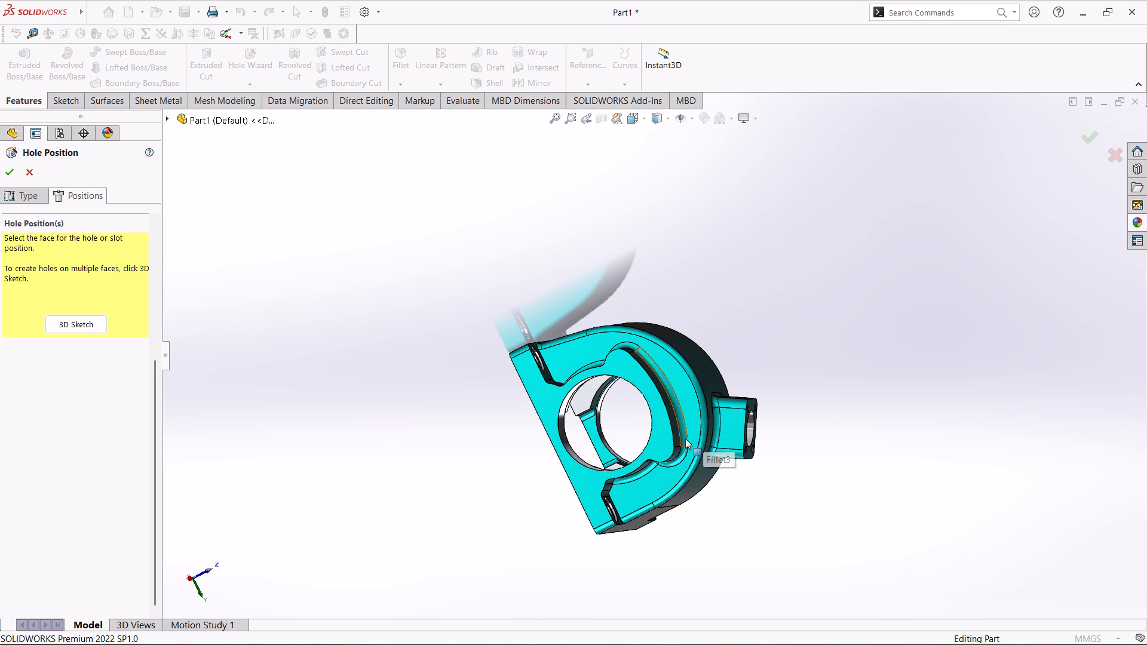
pyautogui.click(657, 419)
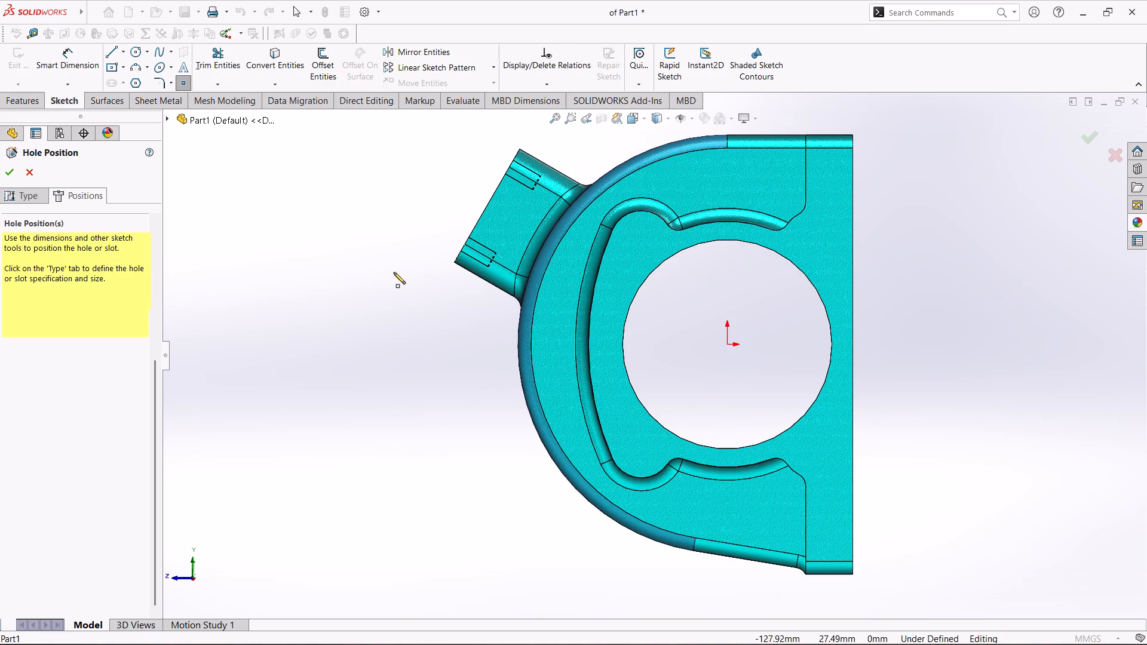
pyautogui.click(641, 242)
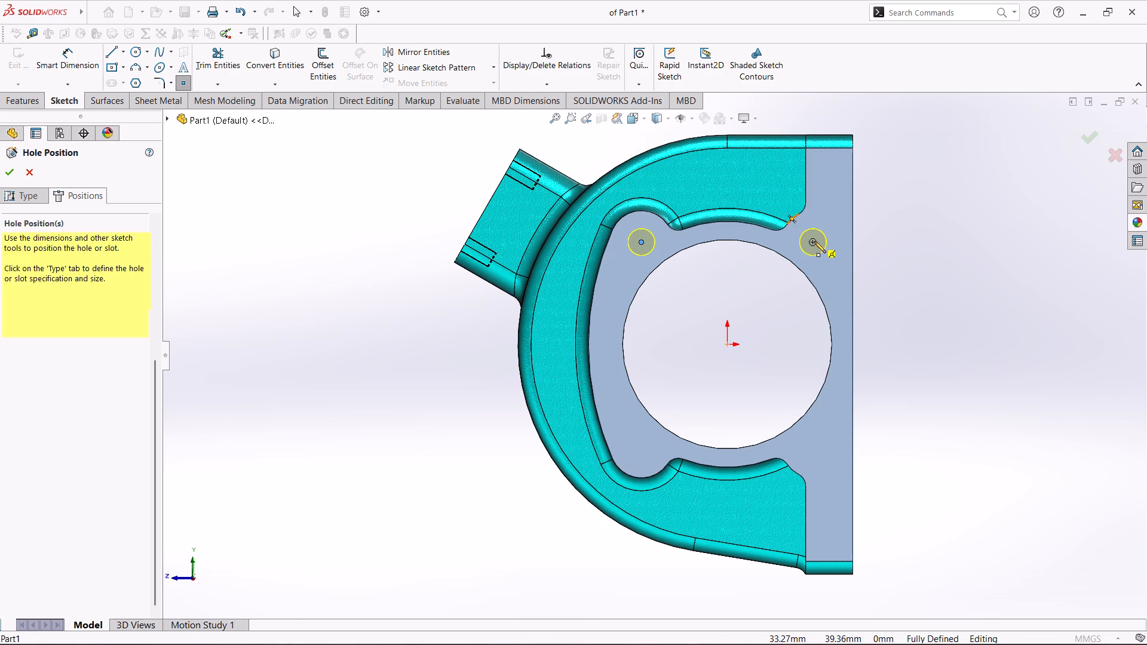
pyautogui.click(813, 241)
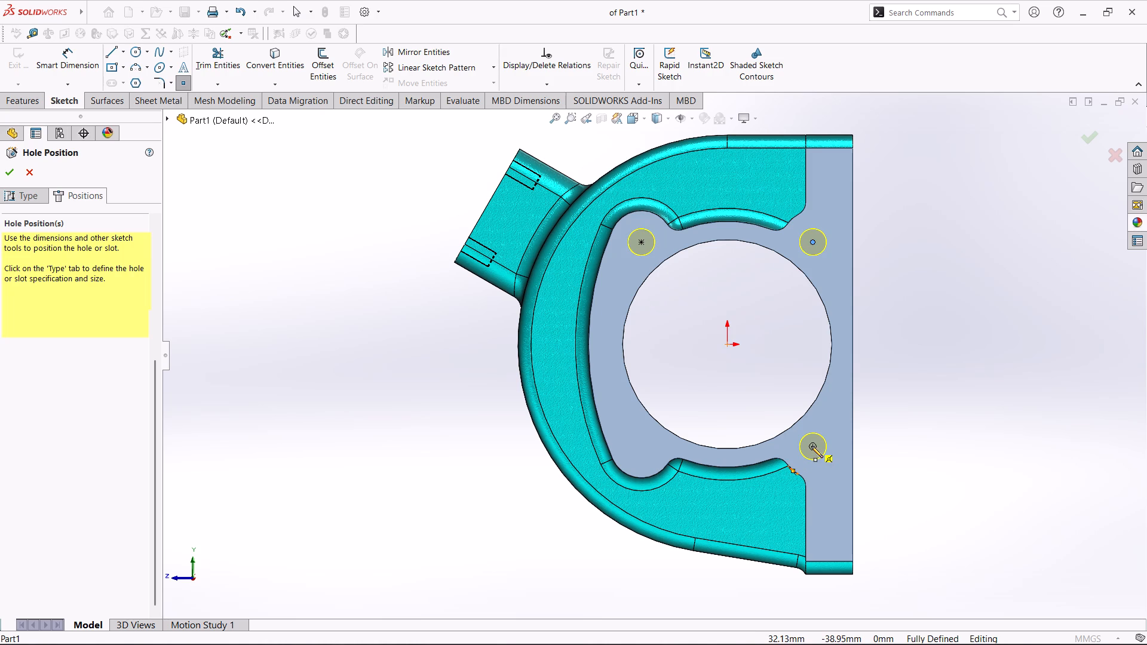
pyautogui.click(811, 446)
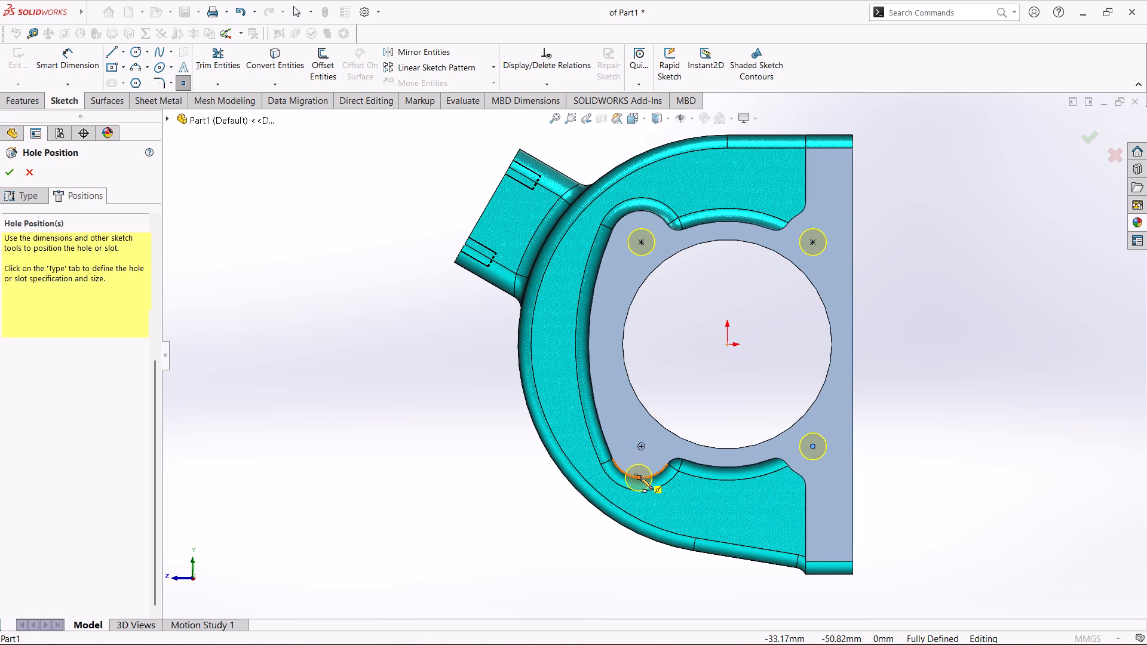
pyautogui.click(642, 446)
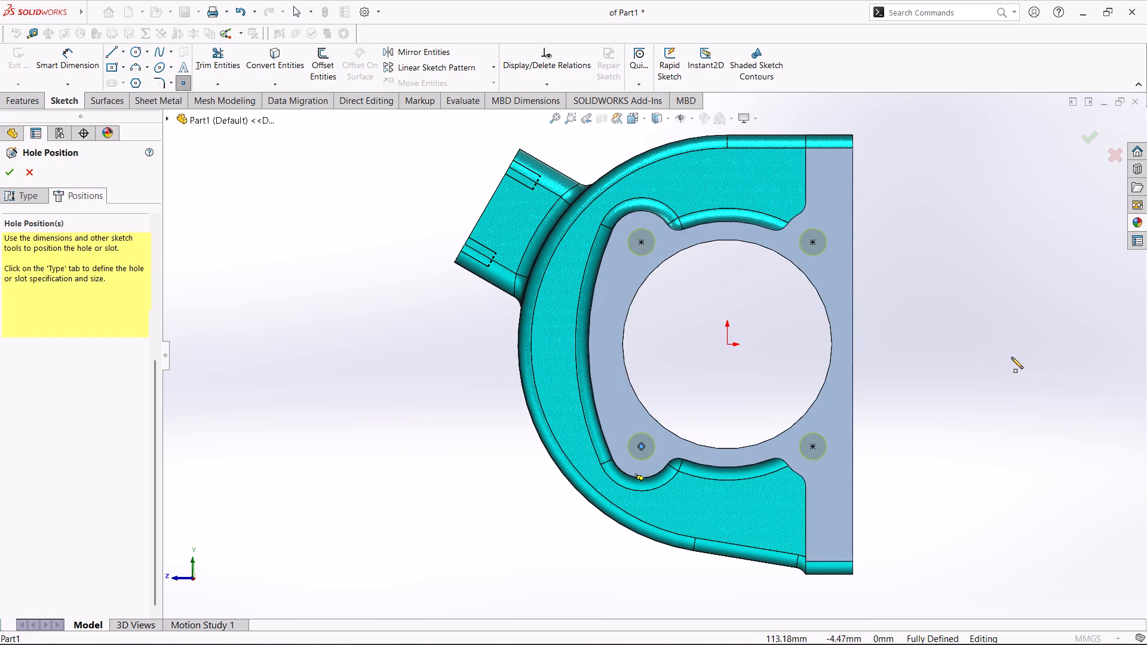
pyautogui.click(8, 171)
# Start another Hole Wizard feature as a plain GB-standard hole of the Drill sizes type.
pyautogui.moveTo(419, 267); pyautogui.dragTo(470, 289, button='middle')
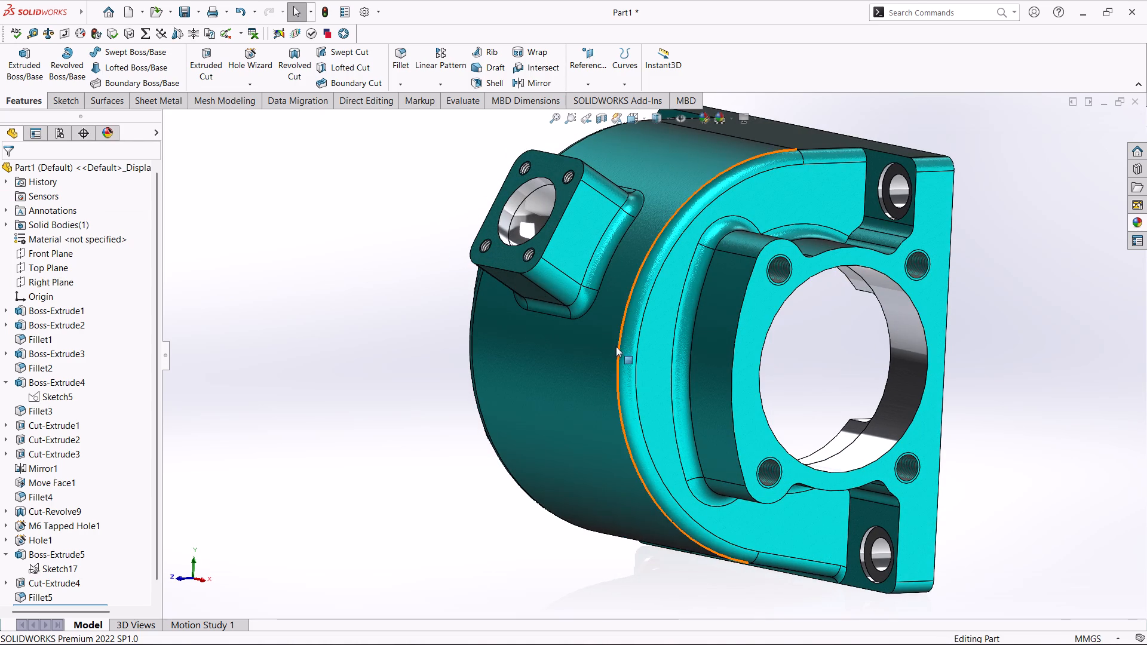
pyautogui.click(254, 67)
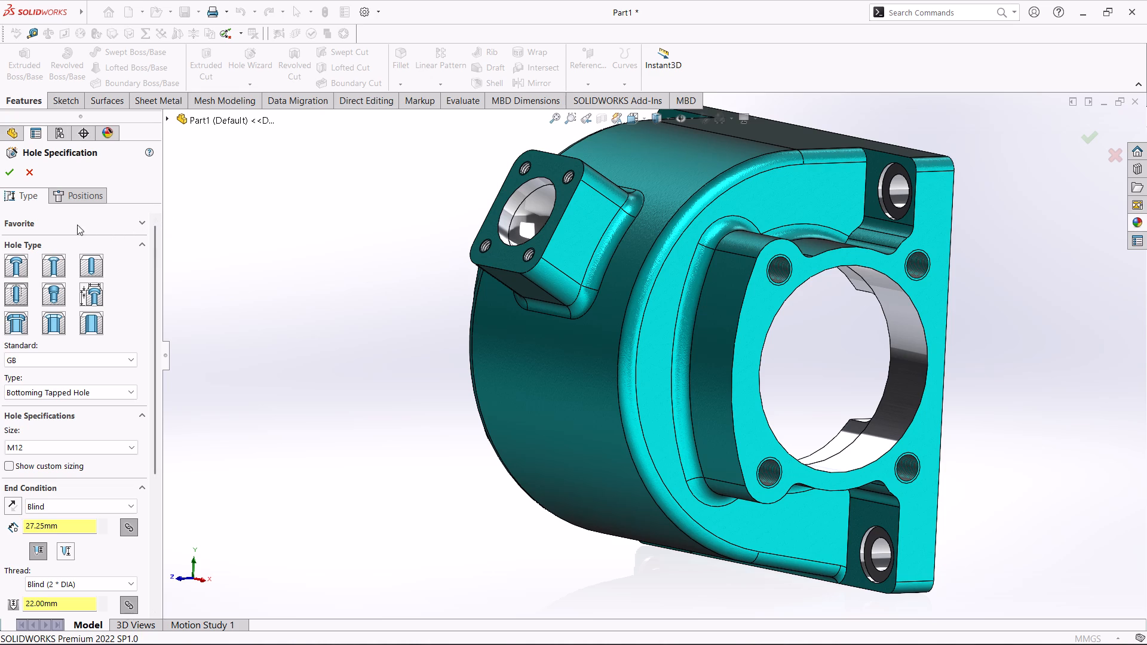
pyautogui.click(112, 390)
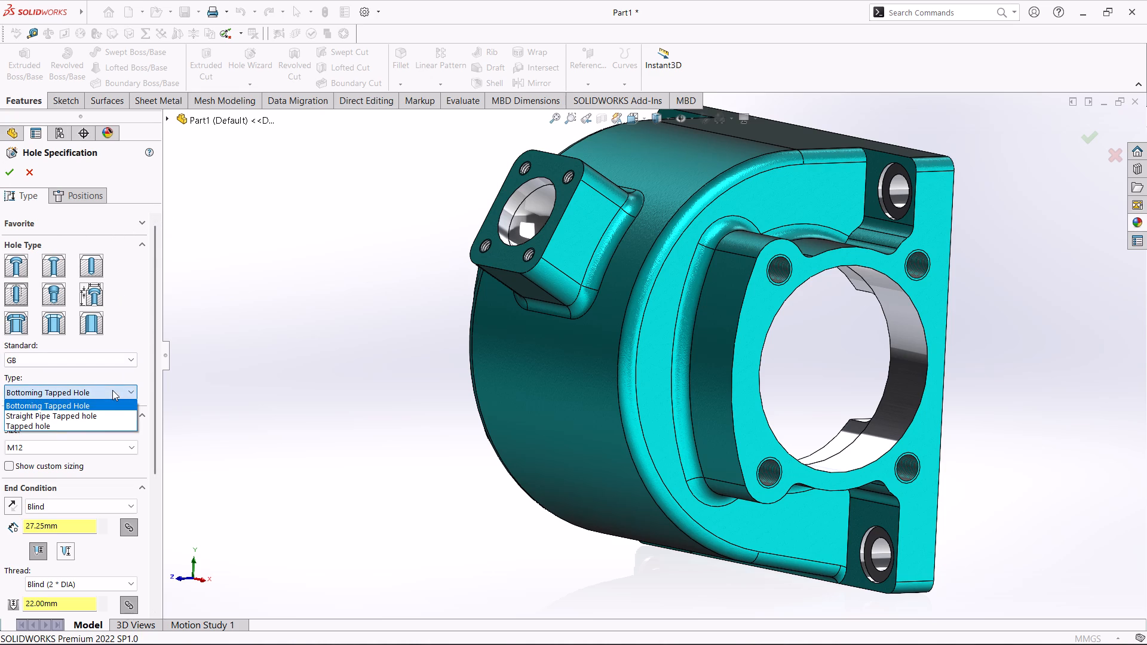
pyautogui.moveTo(154, 394); pyautogui.dragTo(156, 354)
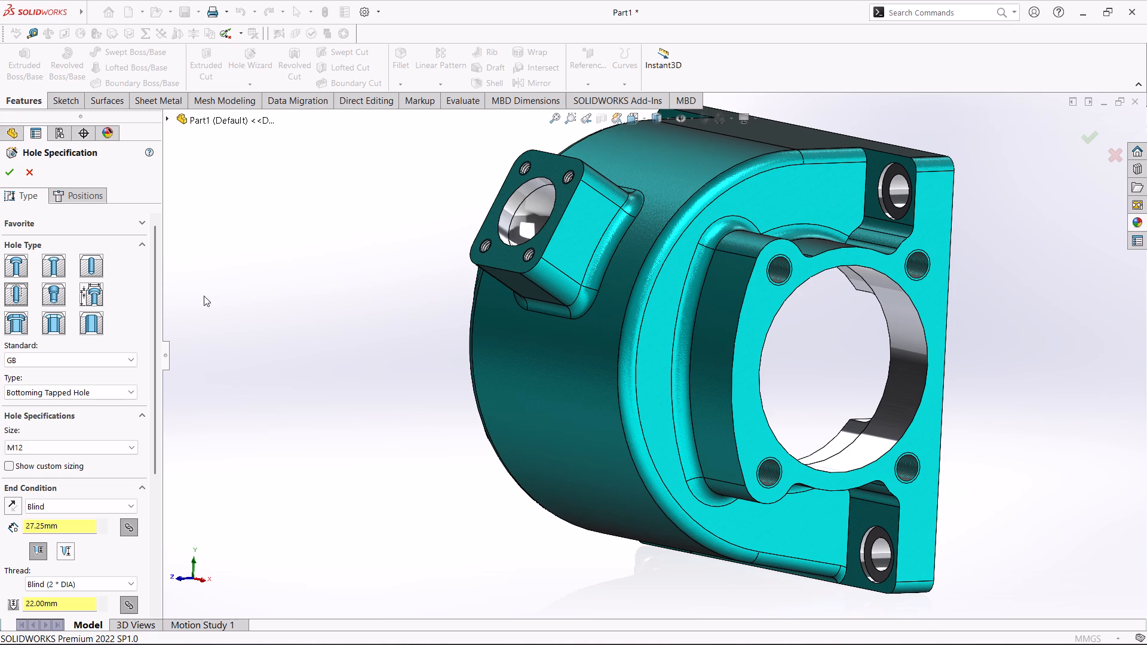
pyautogui.moveTo(155, 318); pyautogui.dragTo(165, 236)
pyautogui.click(94, 271)
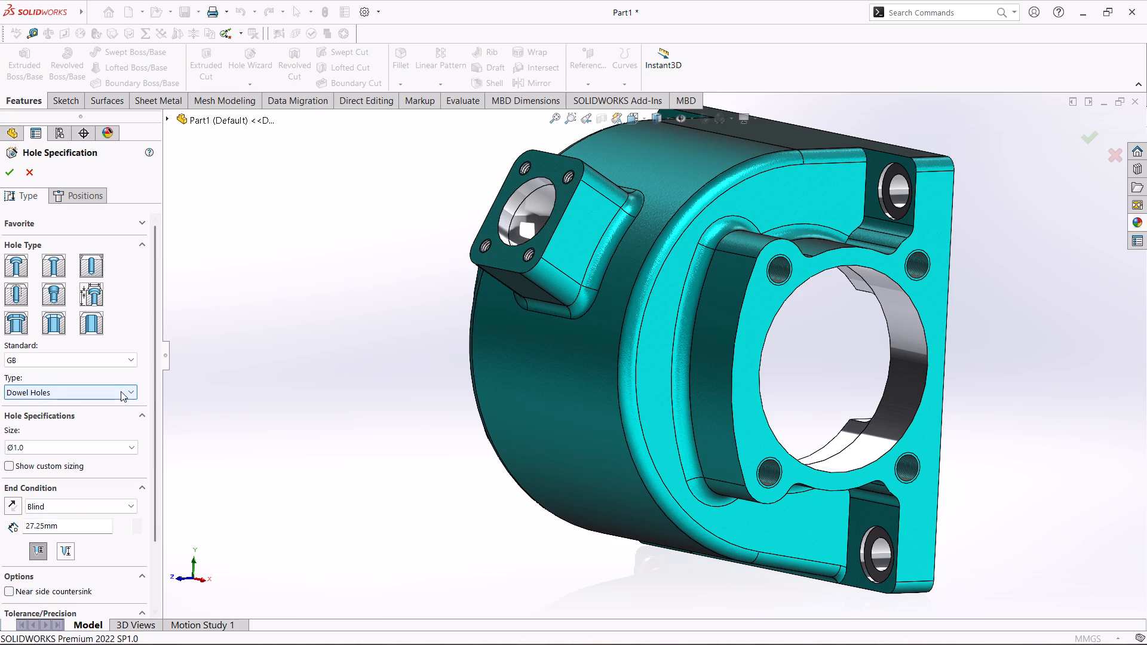
pyautogui.click(121, 391)
pyautogui.click(119, 418)
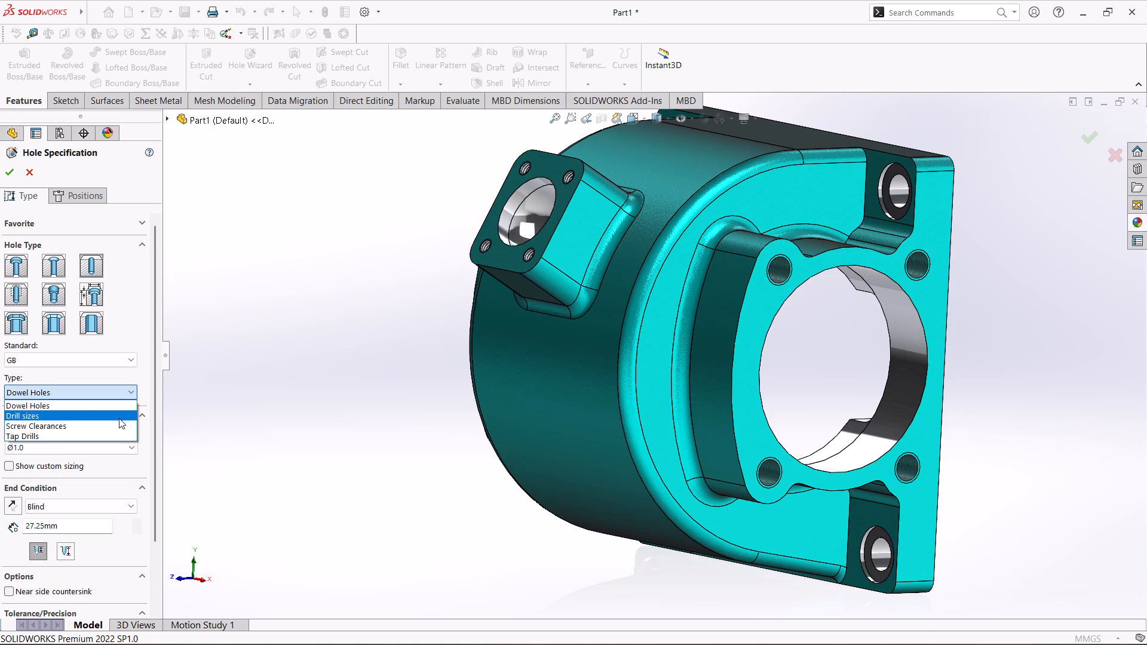
# Give the drilled hole a custom diameter of 8 mm and a blind depth of 12 mm.
pyautogui.moveTo(158, 384); pyautogui.dragTo(147, 431)
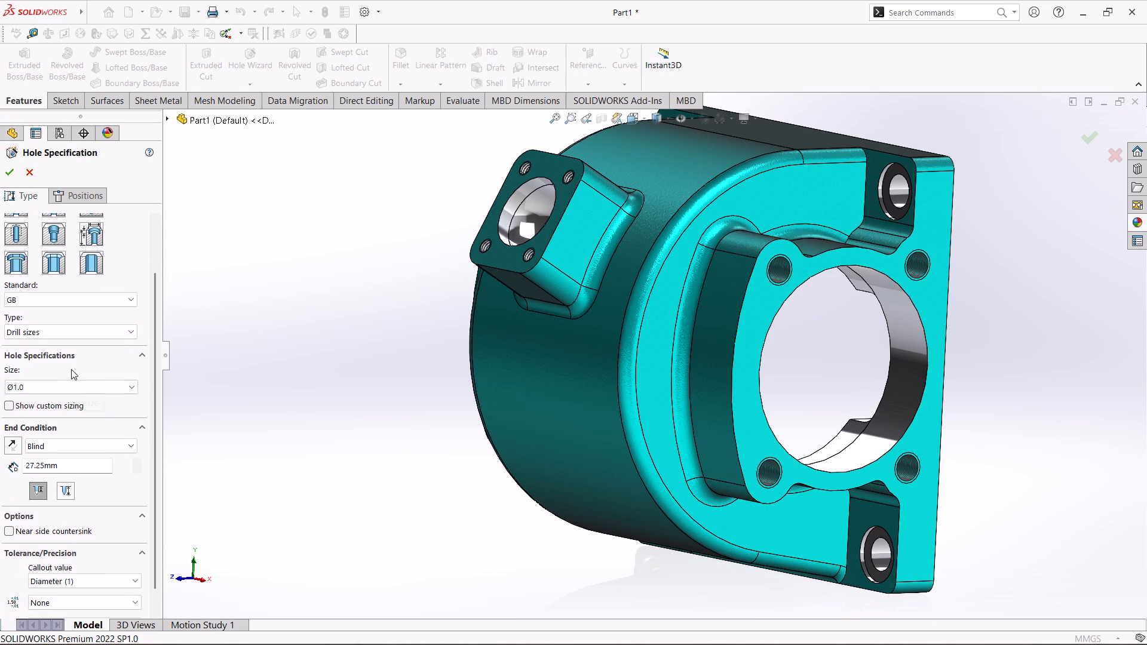
pyautogui.click(5, 411)
pyautogui.moveTo(64, 423); pyautogui.dragTo(20, 437)
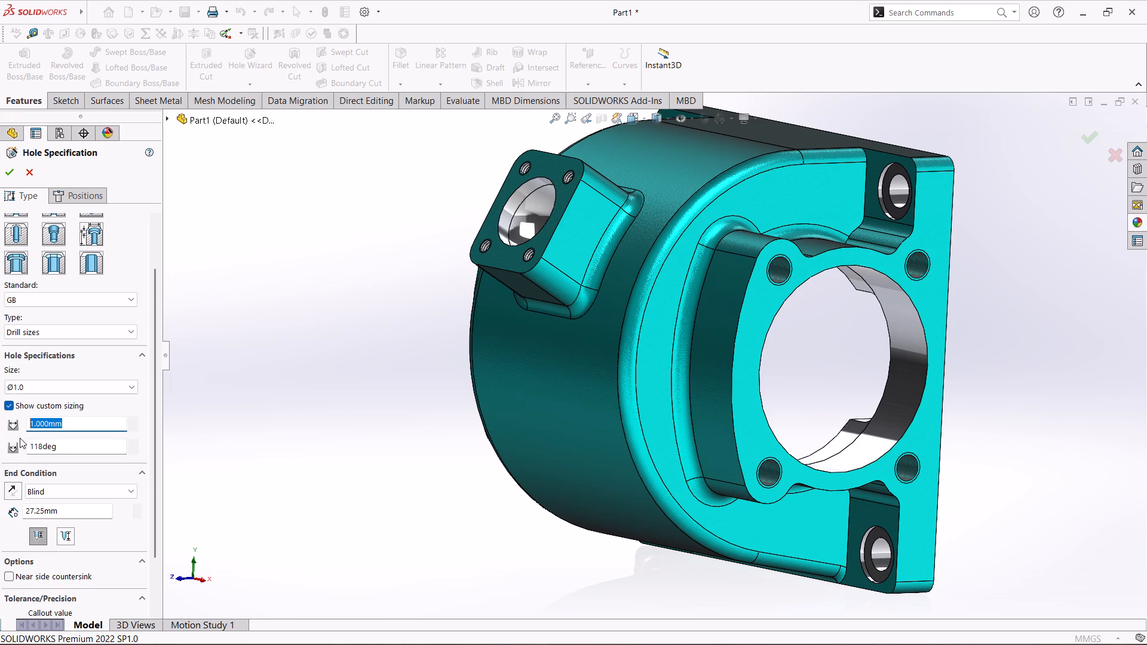
pyautogui.press('8')
pyautogui.press('Return')
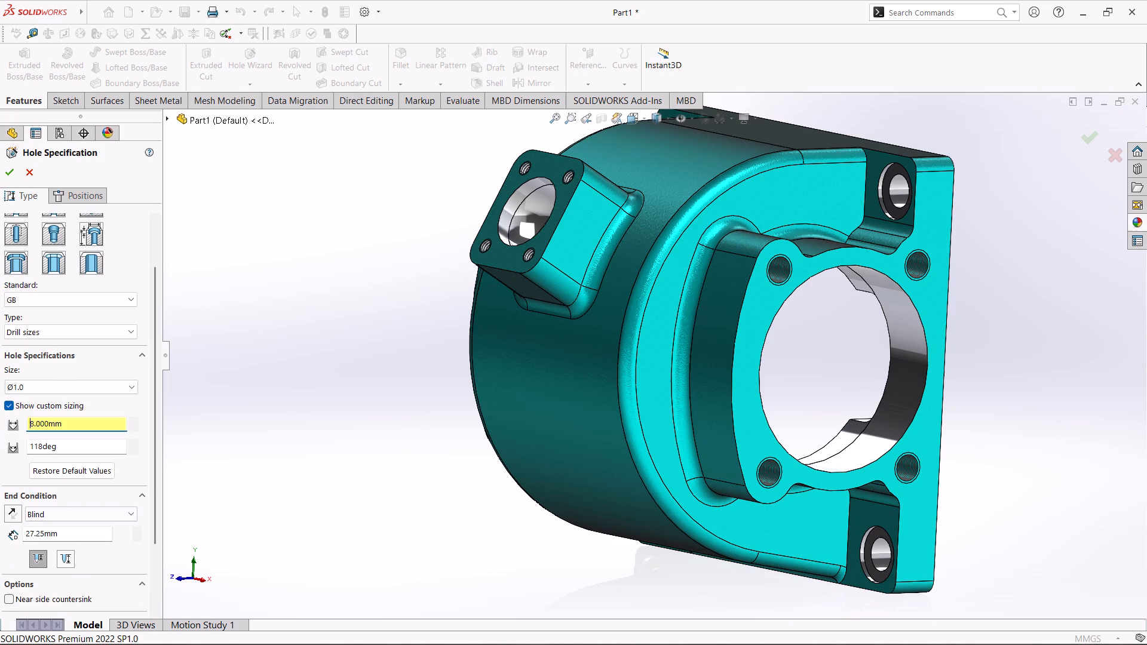
pyautogui.moveTo(65, 530); pyautogui.dragTo(11, 539)
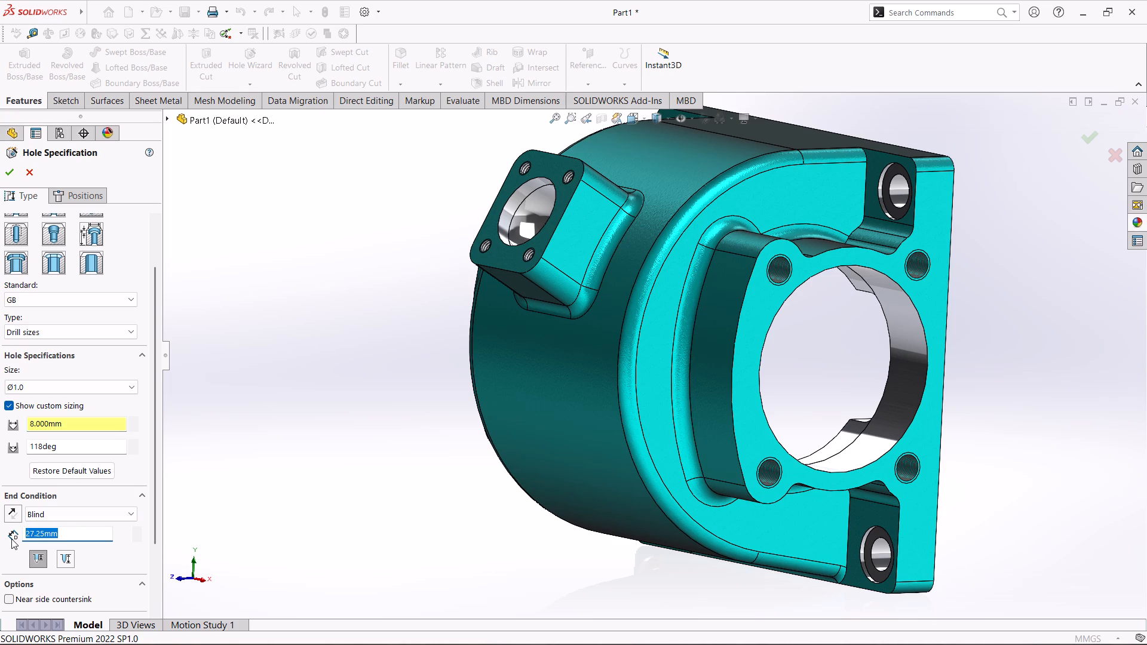
pyautogui.write('12')
pyautogui.press('Return')
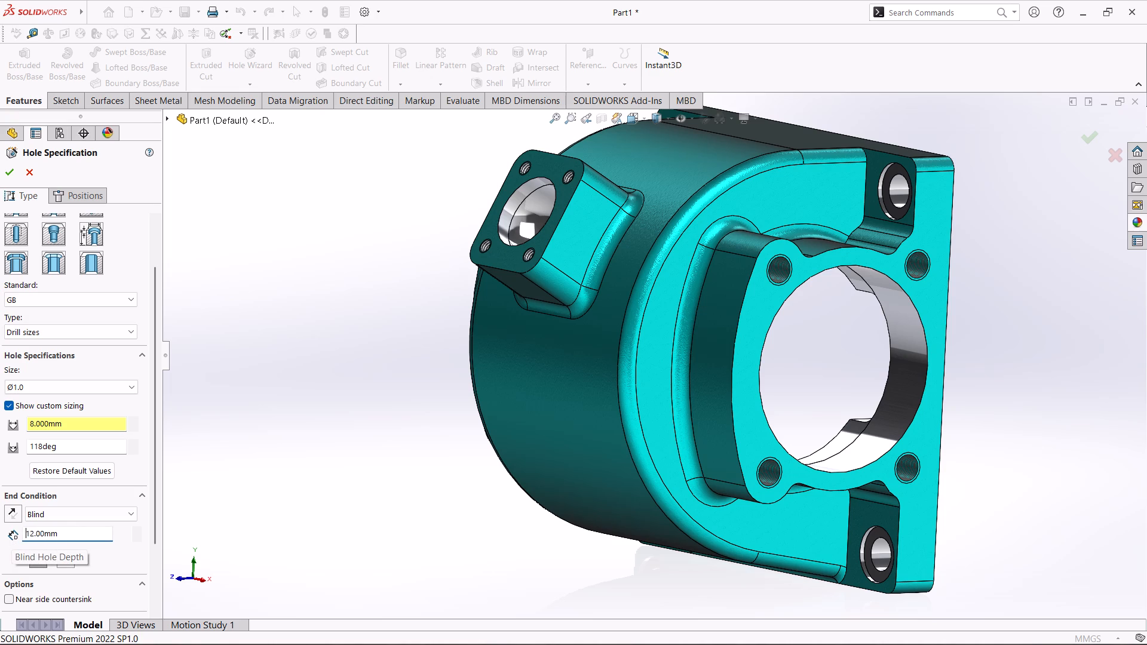
# Apply a Fit tolerance to the hole diameter with a user-defined N8 hole fit.
pyautogui.moveTo(155, 529); pyautogui.dragTo(155, 541)
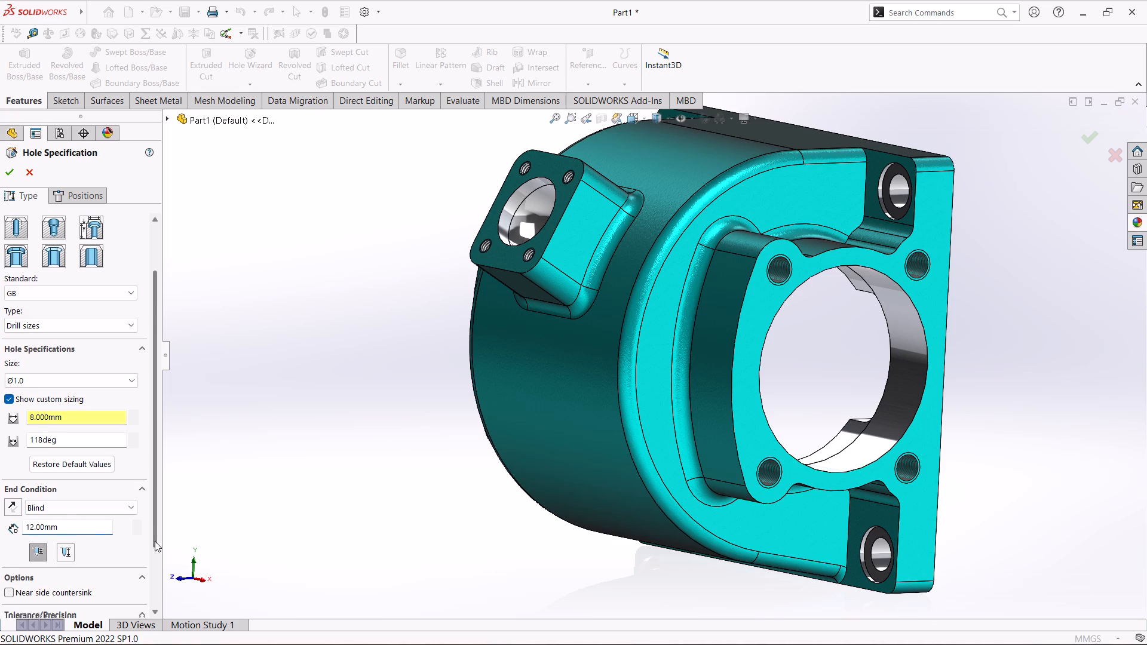
pyautogui.moveTo(155, 541); pyautogui.dragTo(154, 630)
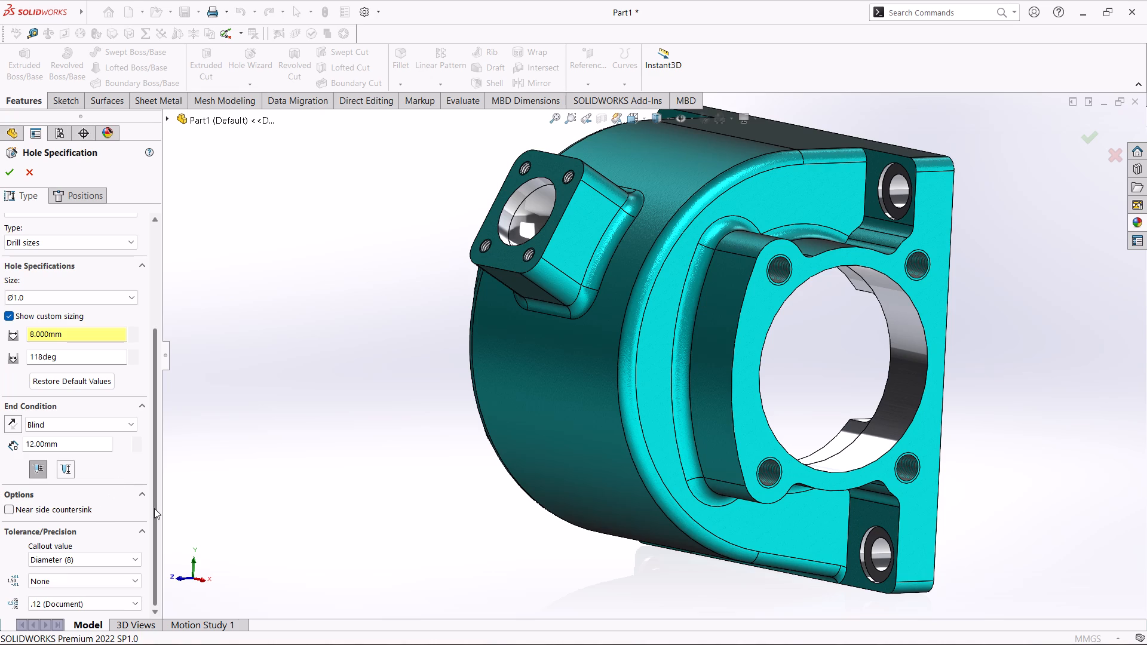
pyautogui.moveTo(154, 508); pyautogui.dragTo(167, 580)
pyautogui.click(72, 580)
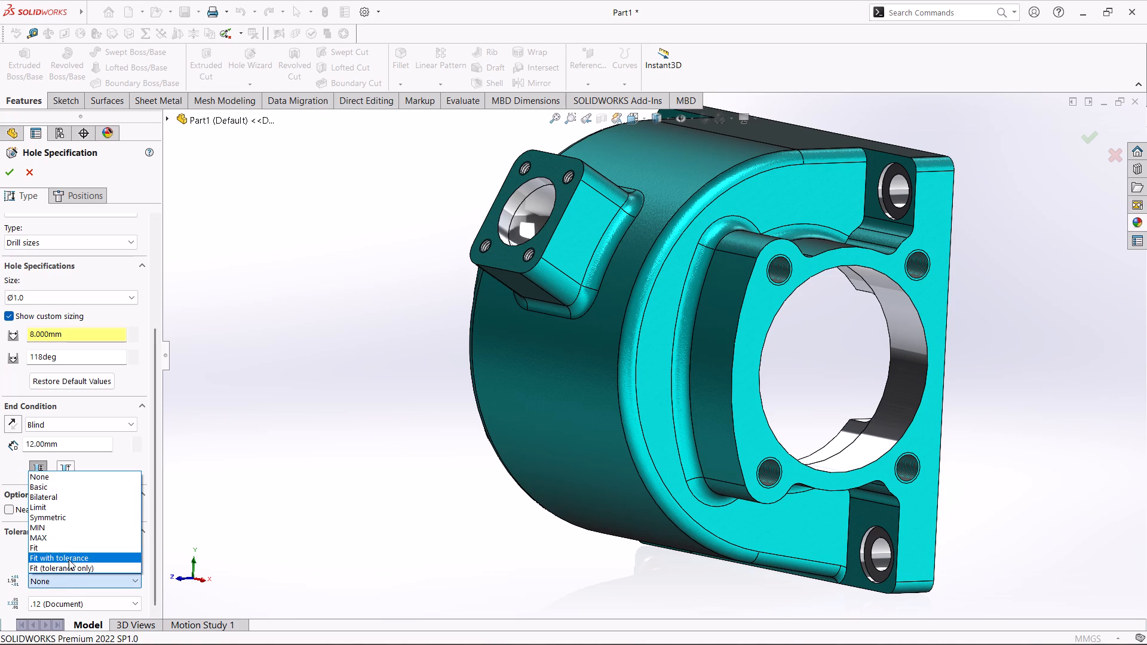
pyautogui.click(62, 548)
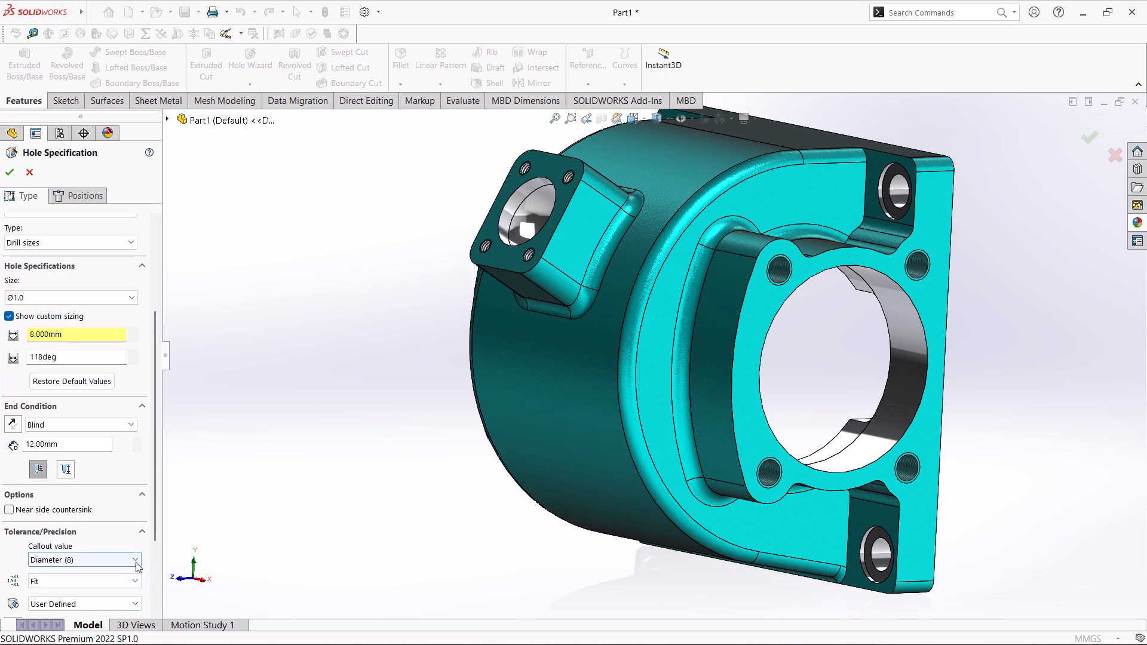
pyautogui.moveTo(154, 535); pyautogui.dragTo(162, 617)
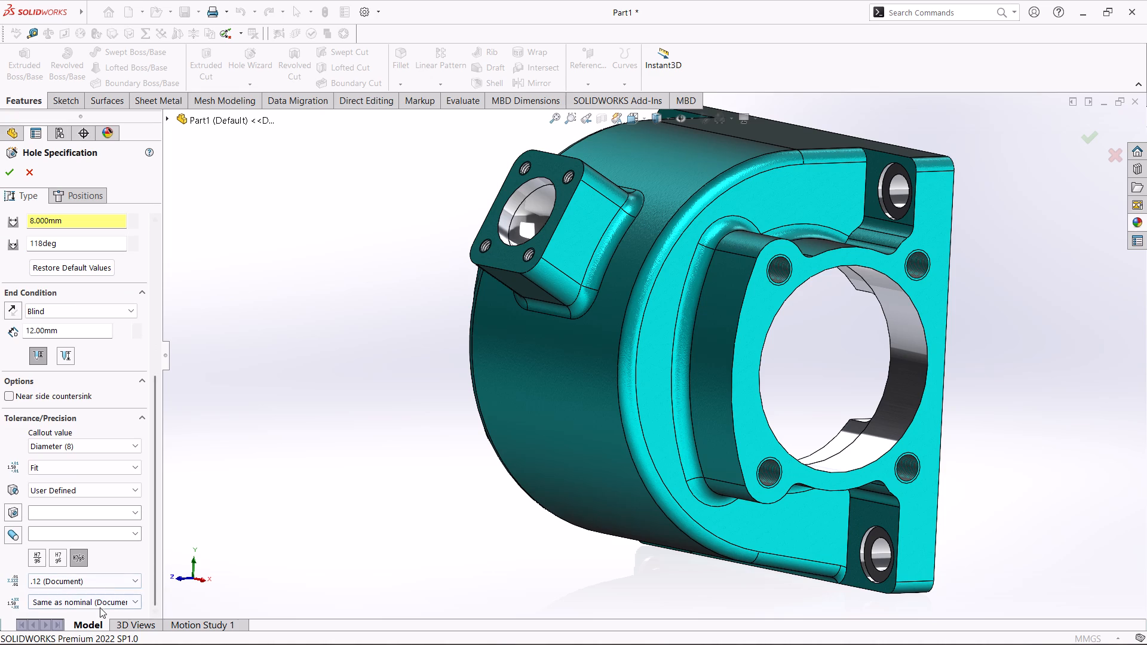
pyautogui.click(136, 514)
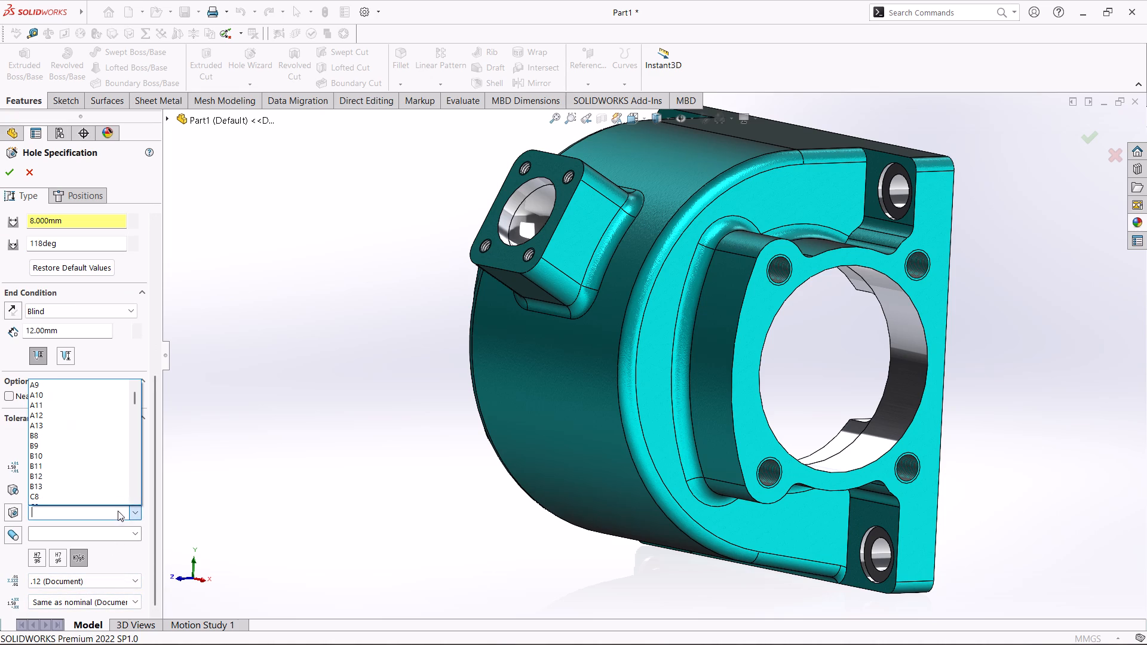
pyautogui.scroll(-9, 111, 462)
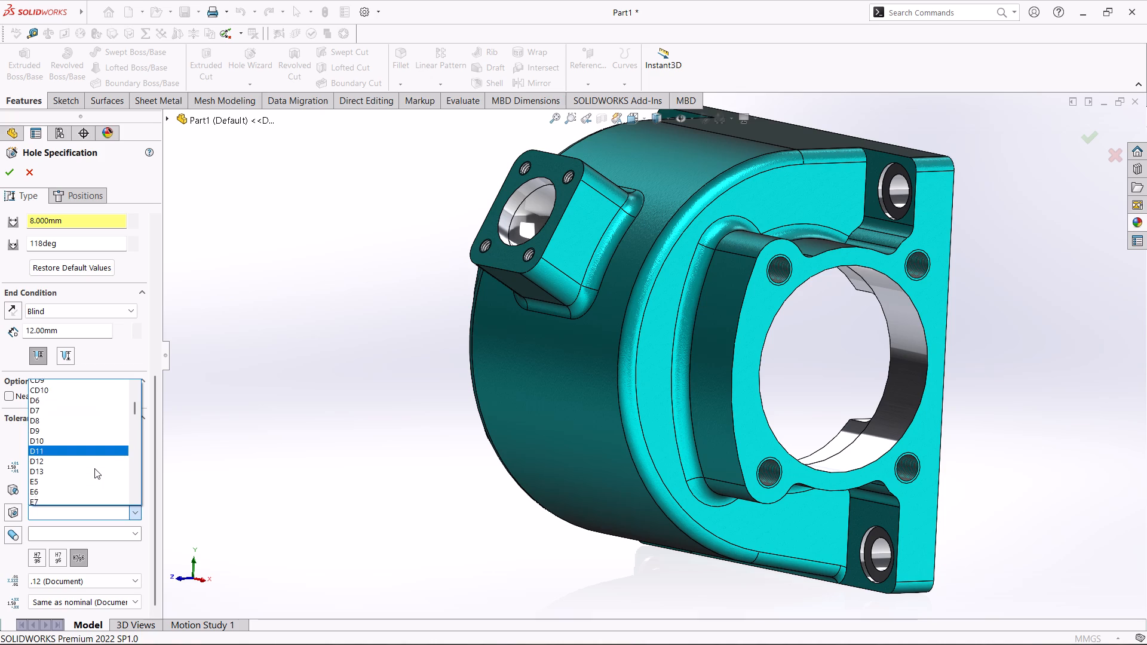
pyautogui.scroll(-2, 94, 468)
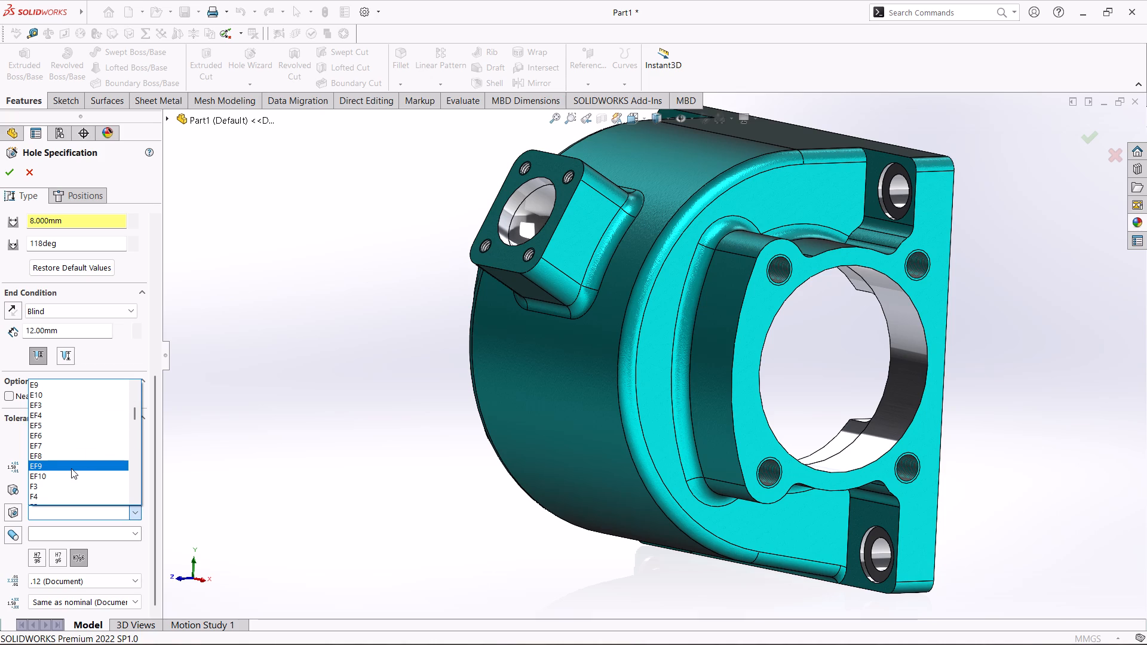
pyautogui.scroll(-12, 69, 471)
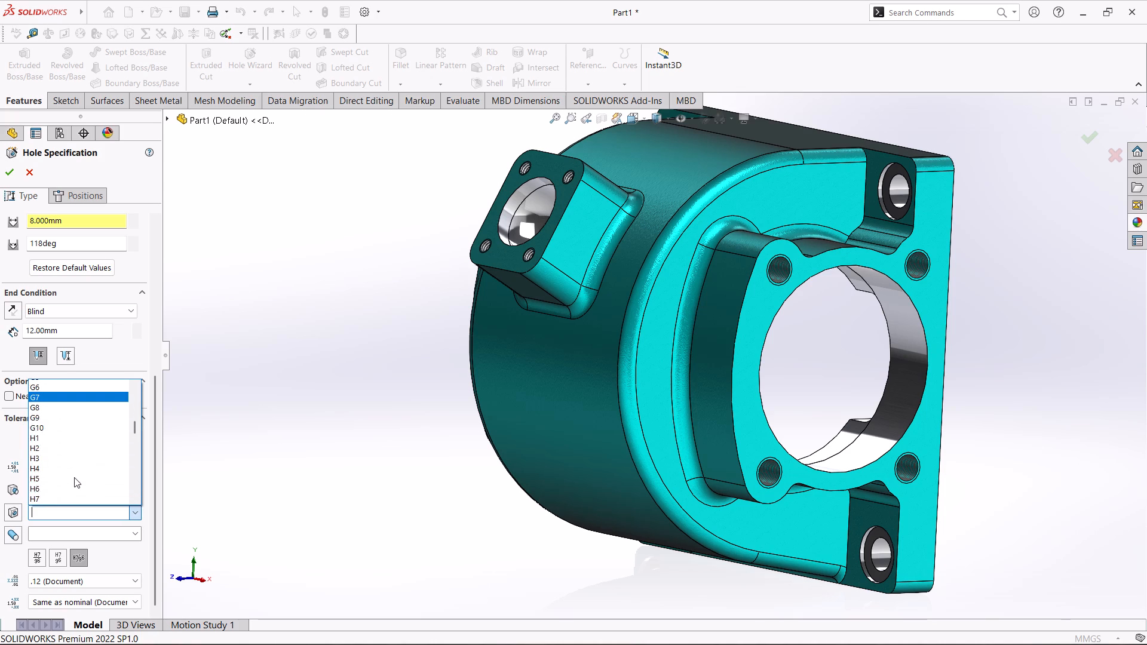
pyautogui.scroll(-13, 74, 477)
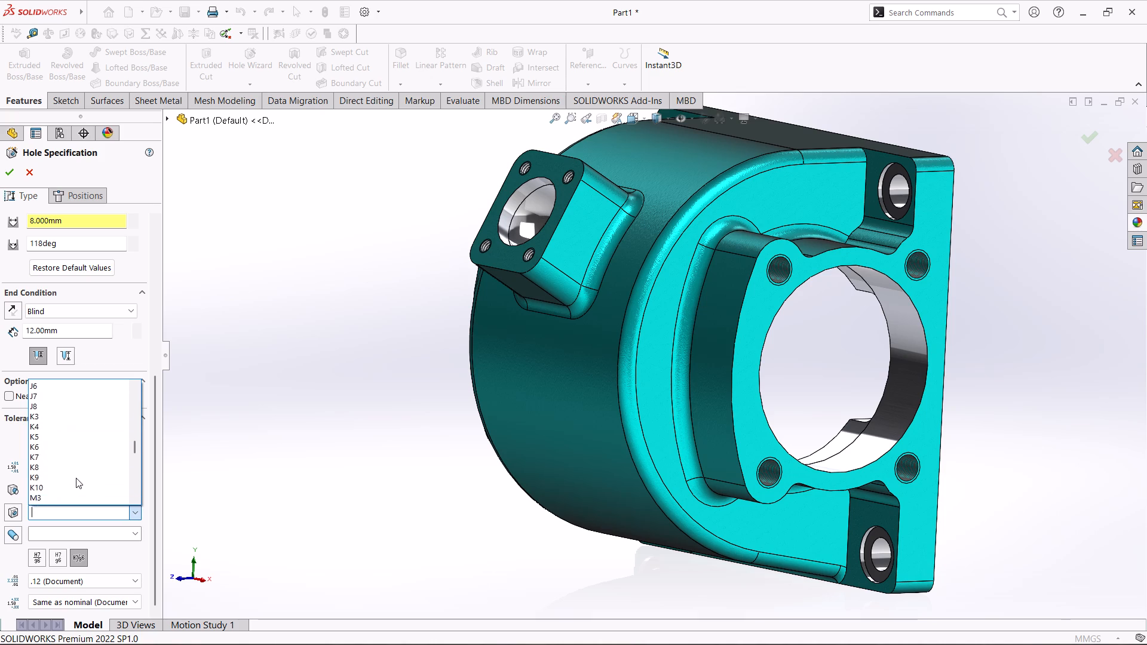
pyautogui.scroll(-8, 76, 478)
pyautogui.scroll(3, 76, 477)
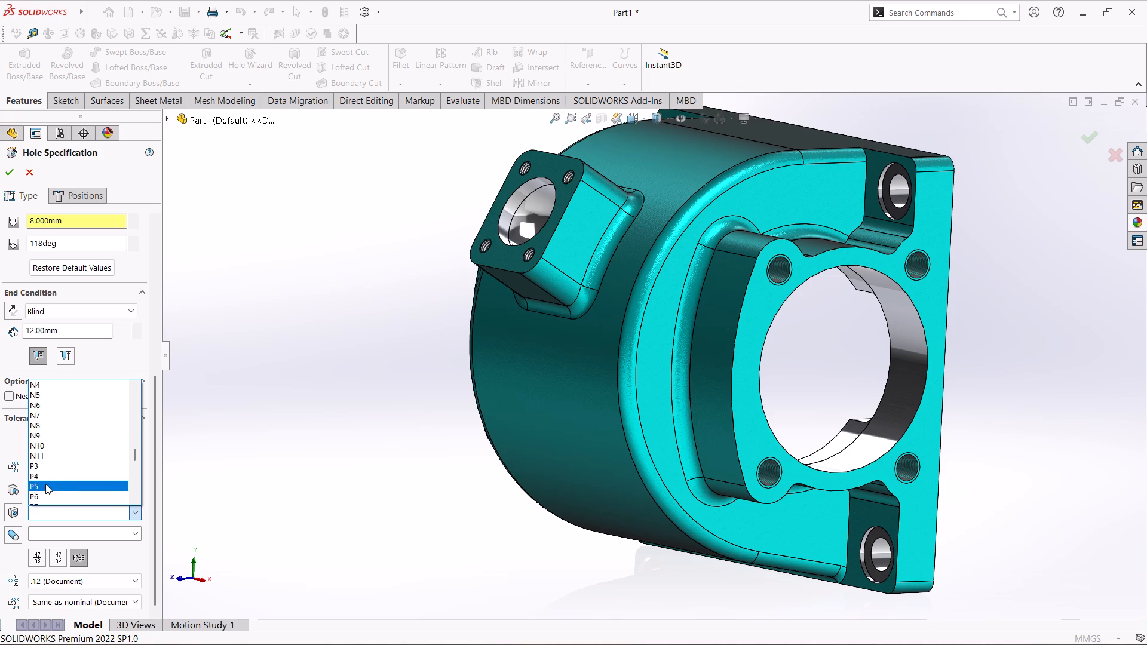
pyautogui.click(75, 425)
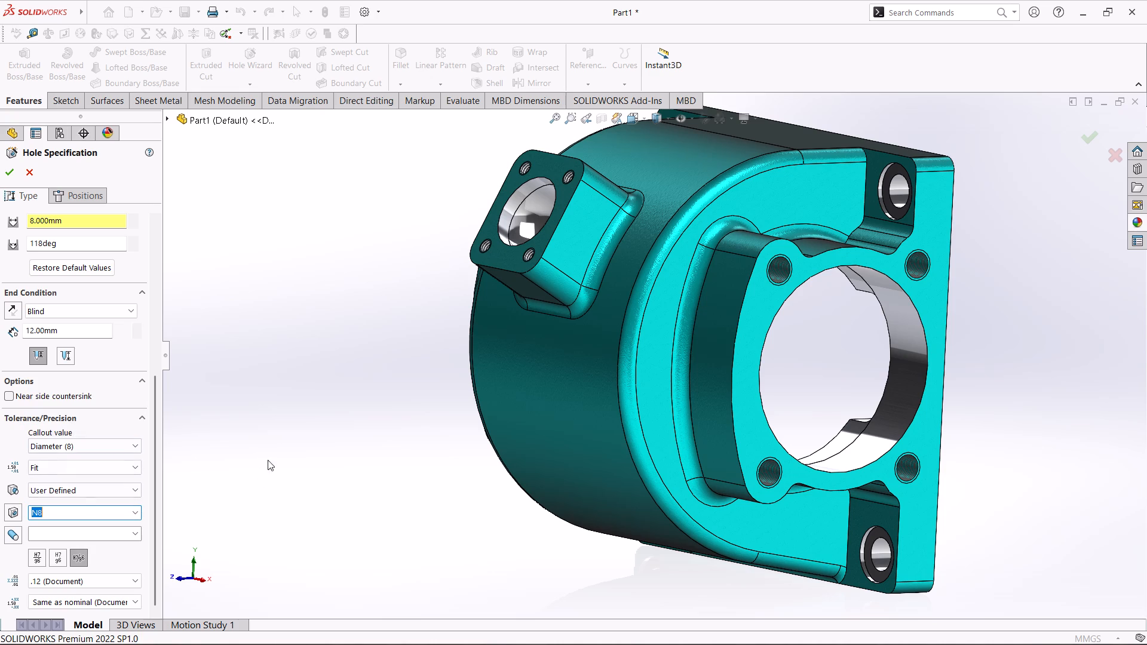
# Place one hole point on the raised flange face beside the large bore and dimension it 47 mm from the origin.
pyautogui.click(85, 195)
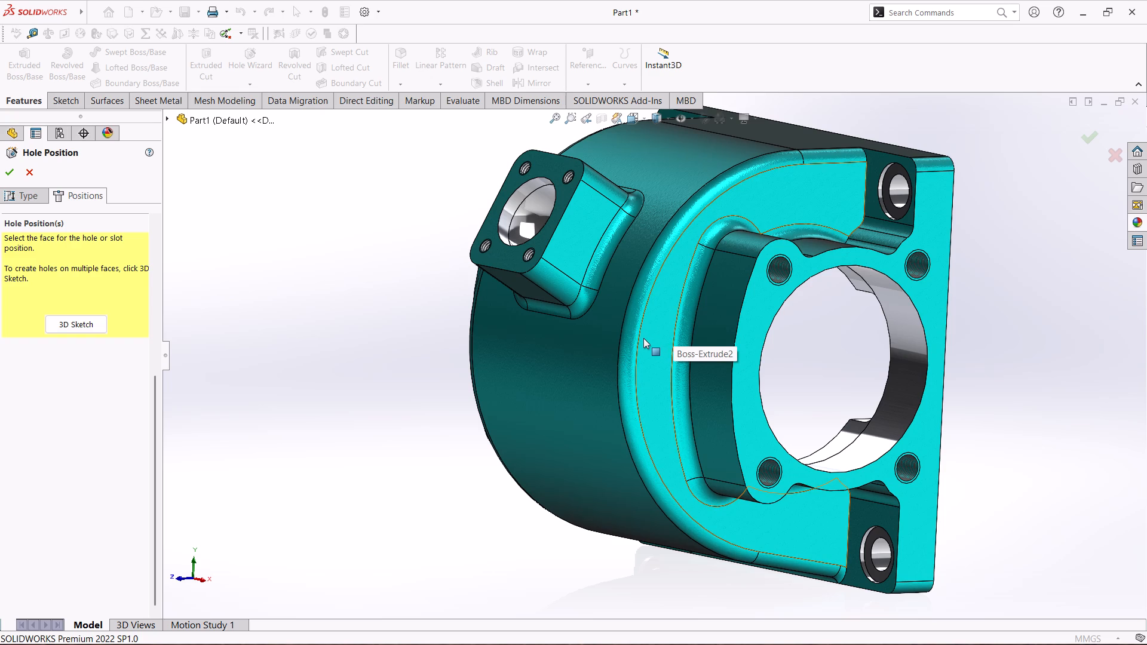
pyautogui.click(739, 372)
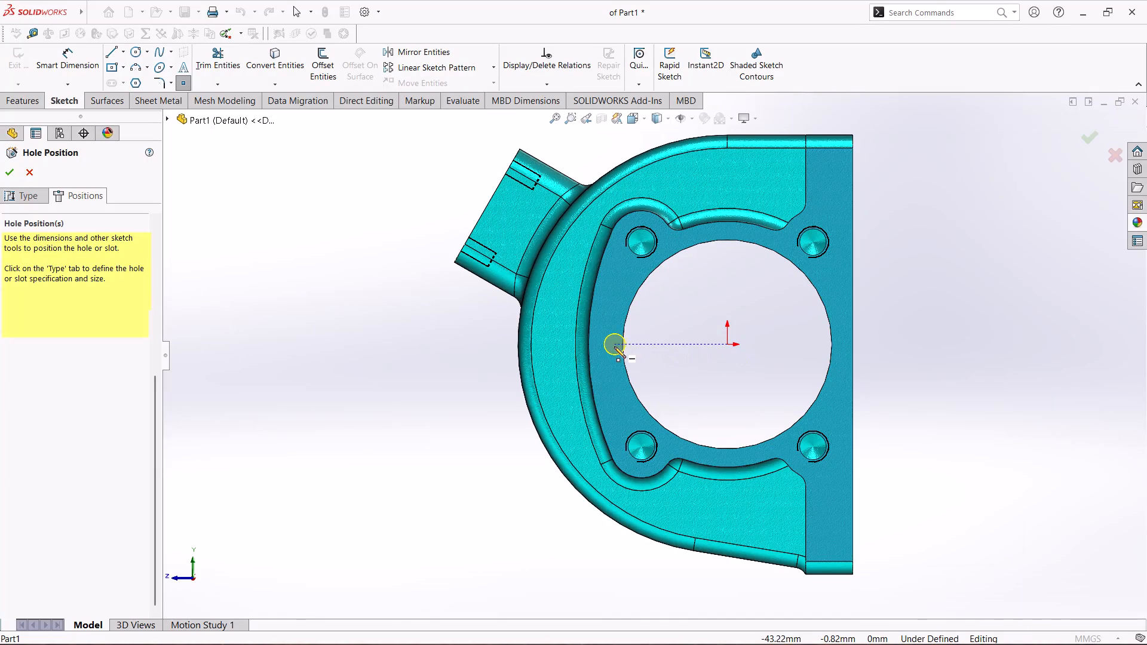
pyautogui.click(608, 345)
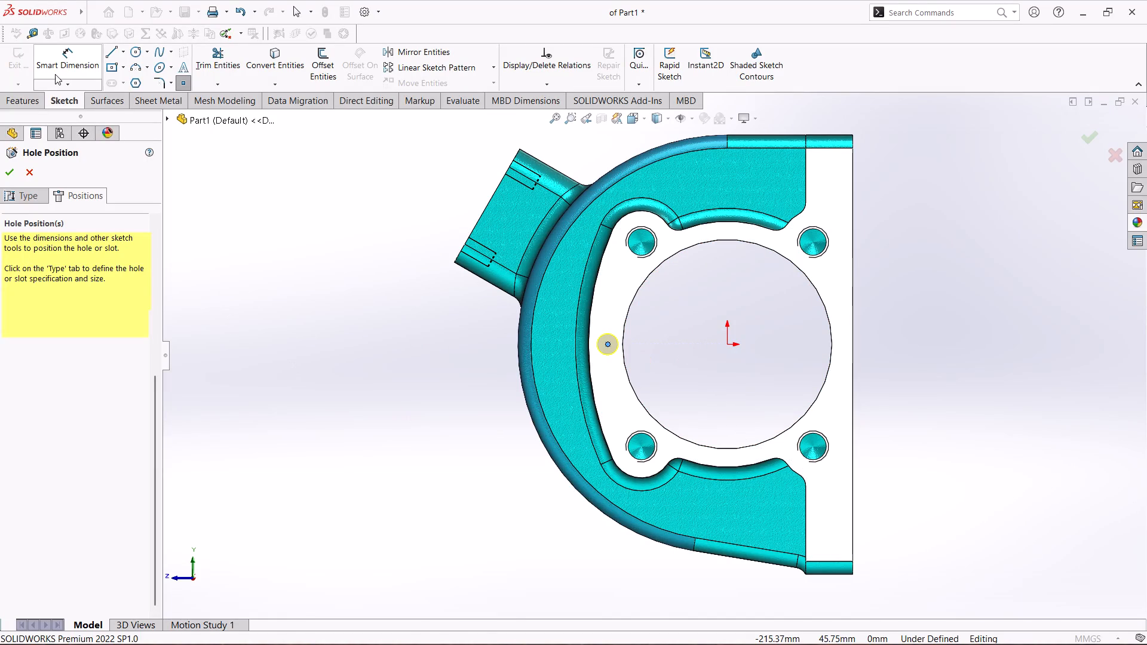
pyautogui.click(59, 67)
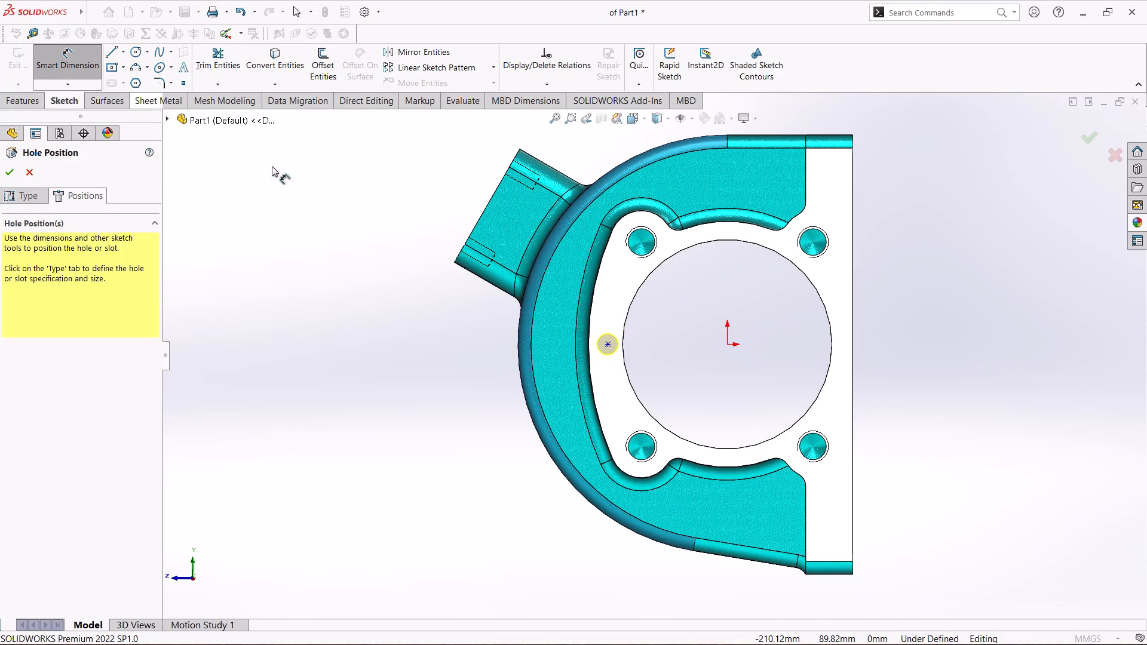
pyautogui.click(606, 344)
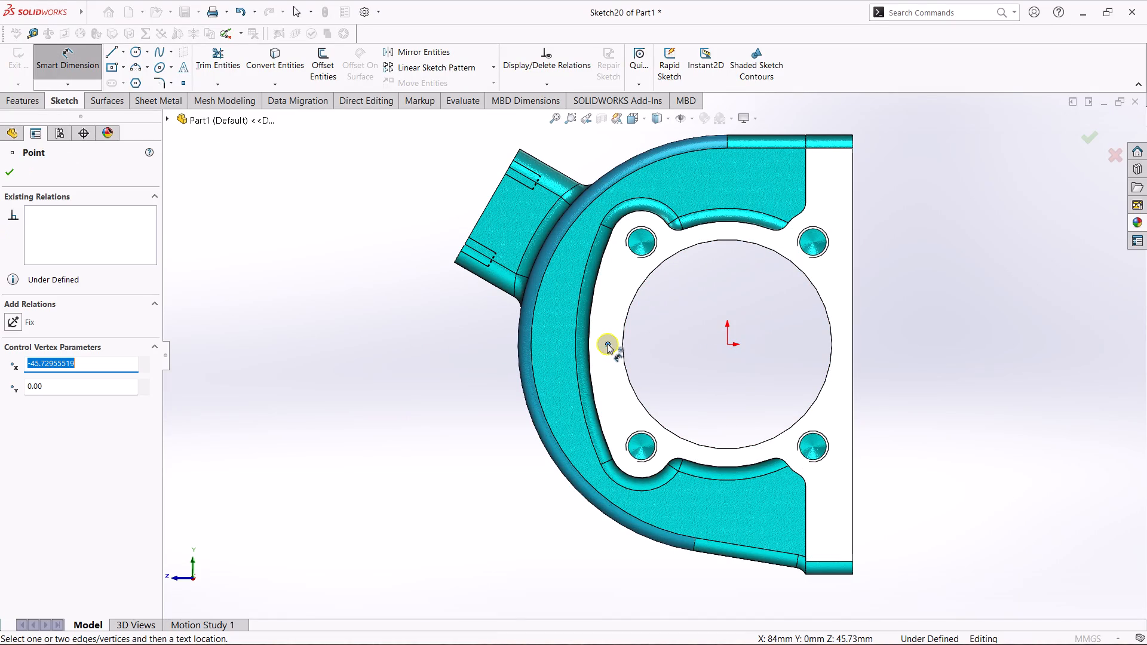
pyautogui.click(728, 343)
pyautogui.click(707, 370)
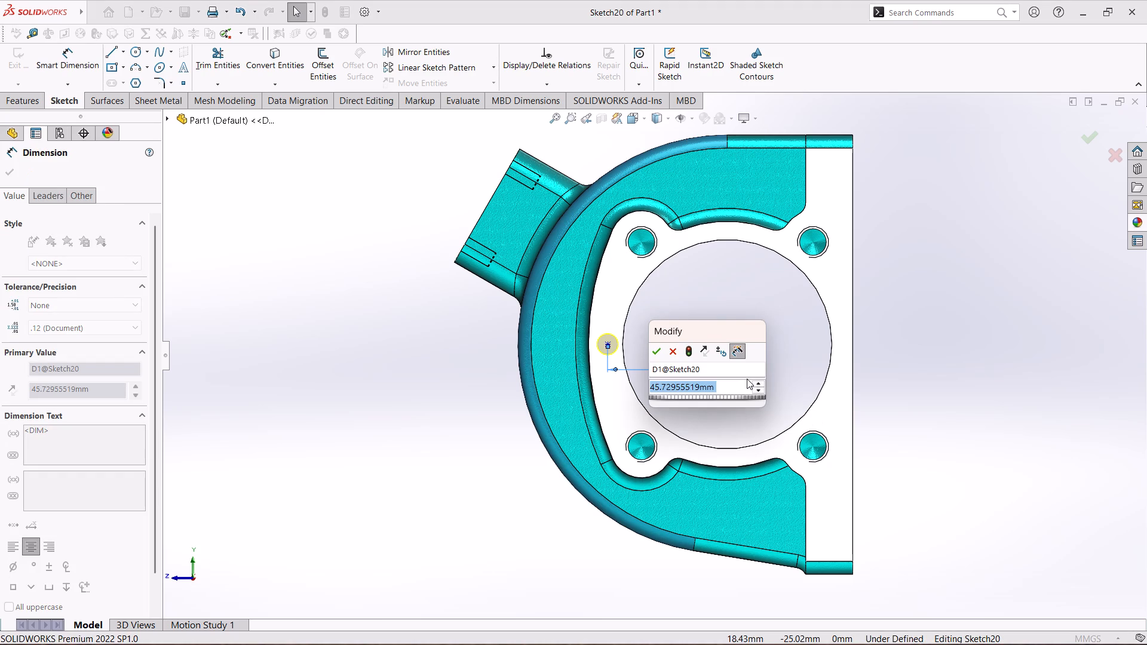
pyautogui.write('47')
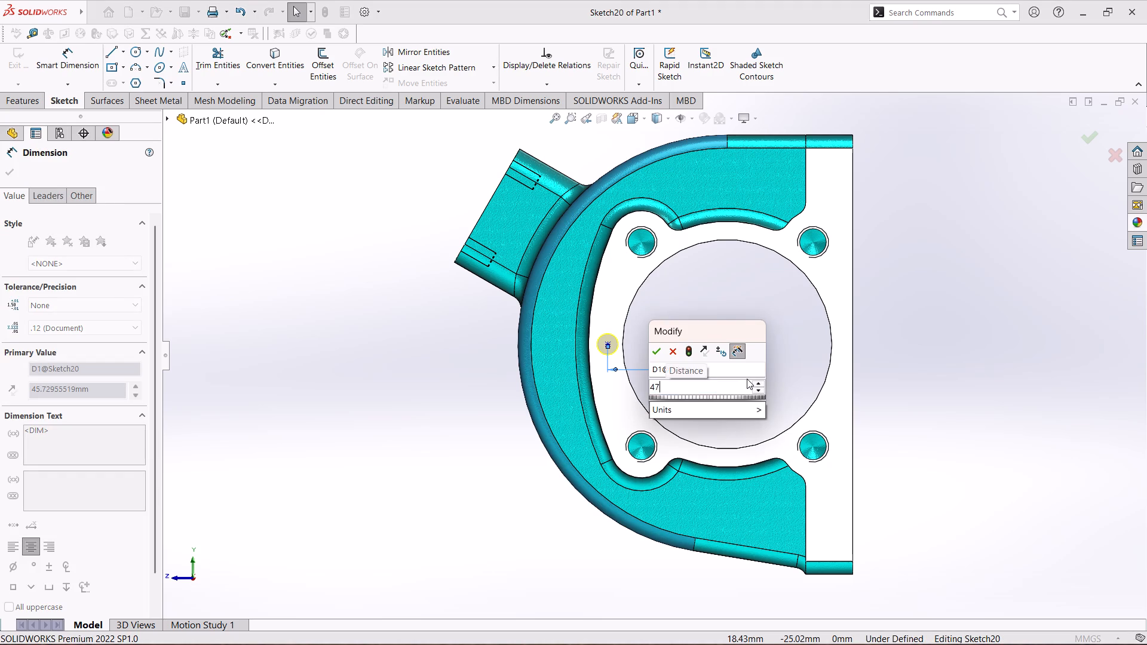
pyautogui.press('Return')
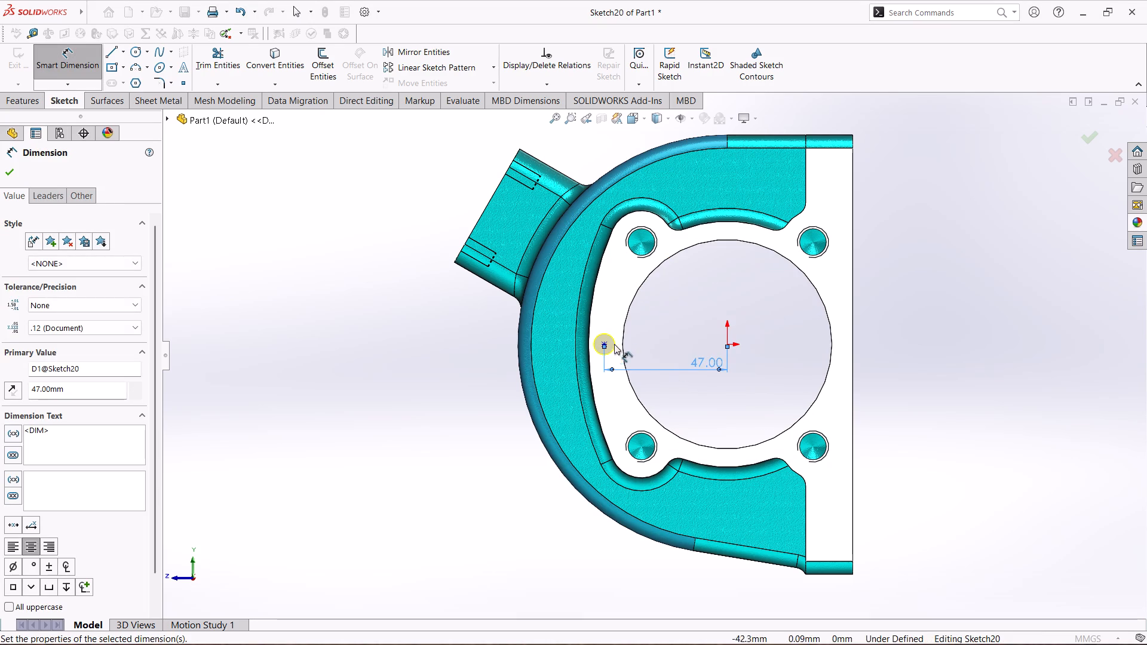
pyautogui.rightClick(246, 264)
pyautogui.click(266, 300)
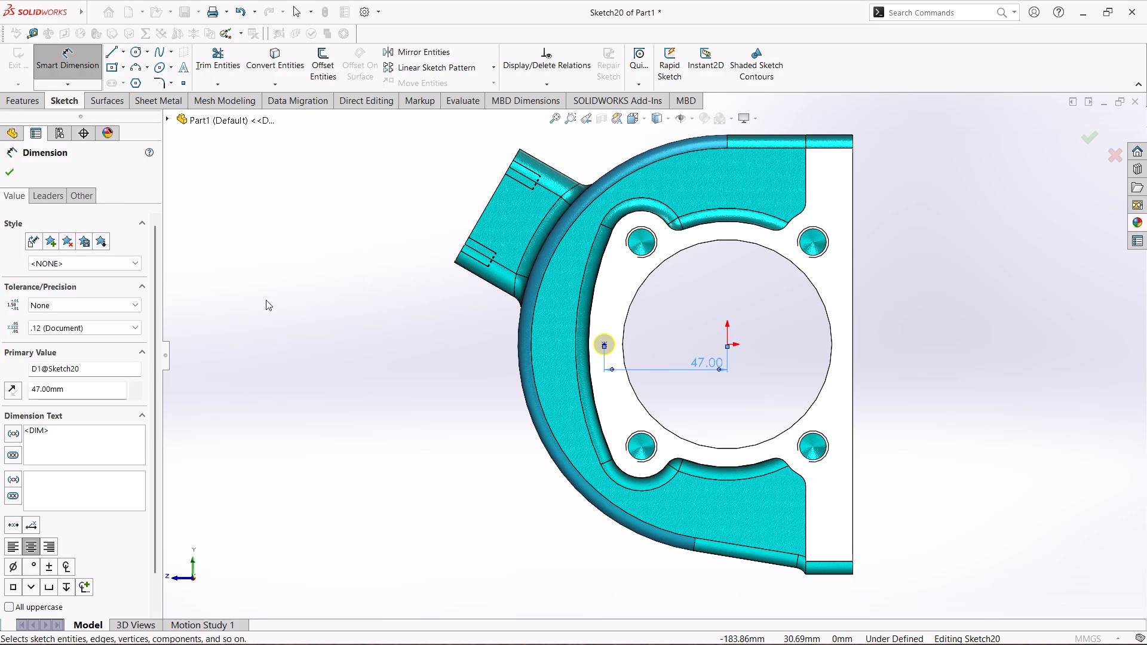
# Add a Horizontal relation between the hole point and the origin, and finish the 8 mm hole.
pyautogui.scroll(-5, 608, 345)
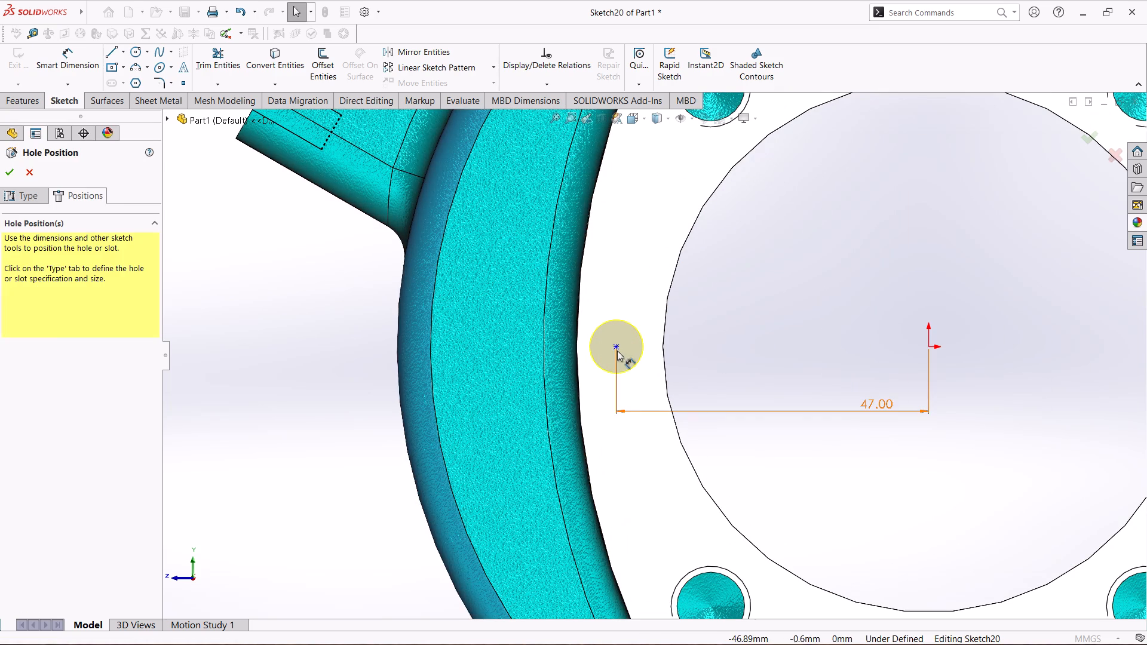
pyautogui.keyDown('ctrl'); pyautogui.click(615, 348); pyautogui.keyUp('ctrl')
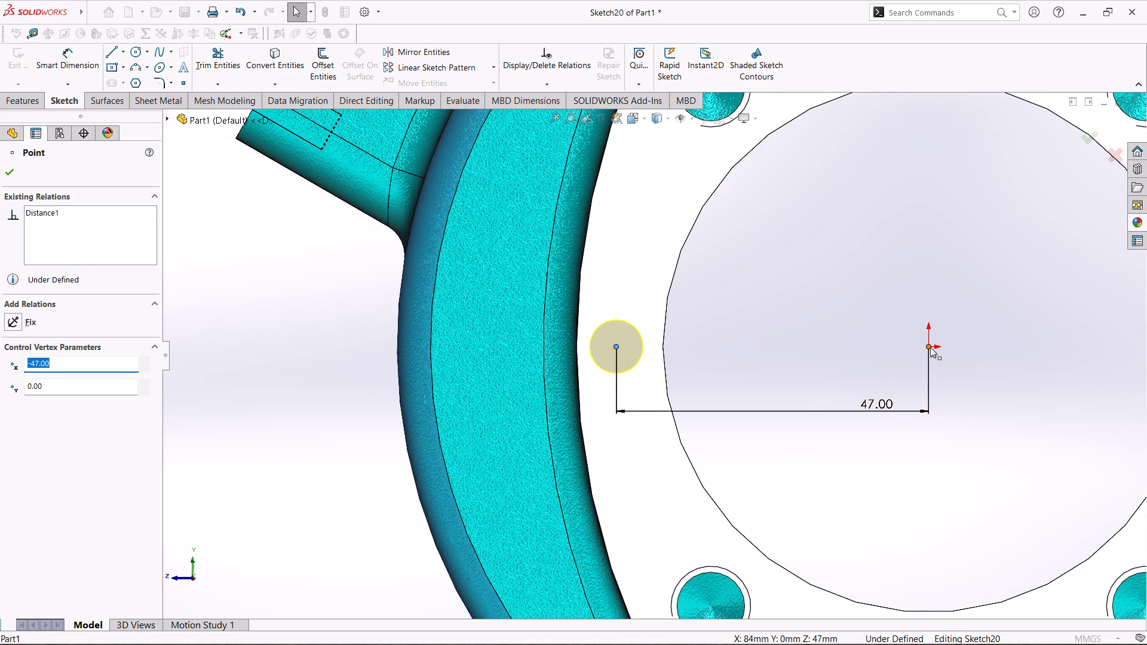
pyautogui.keyDown('ctrl'); pyautogui.click(930, 347); pyautogui.keyUp('ctrl')
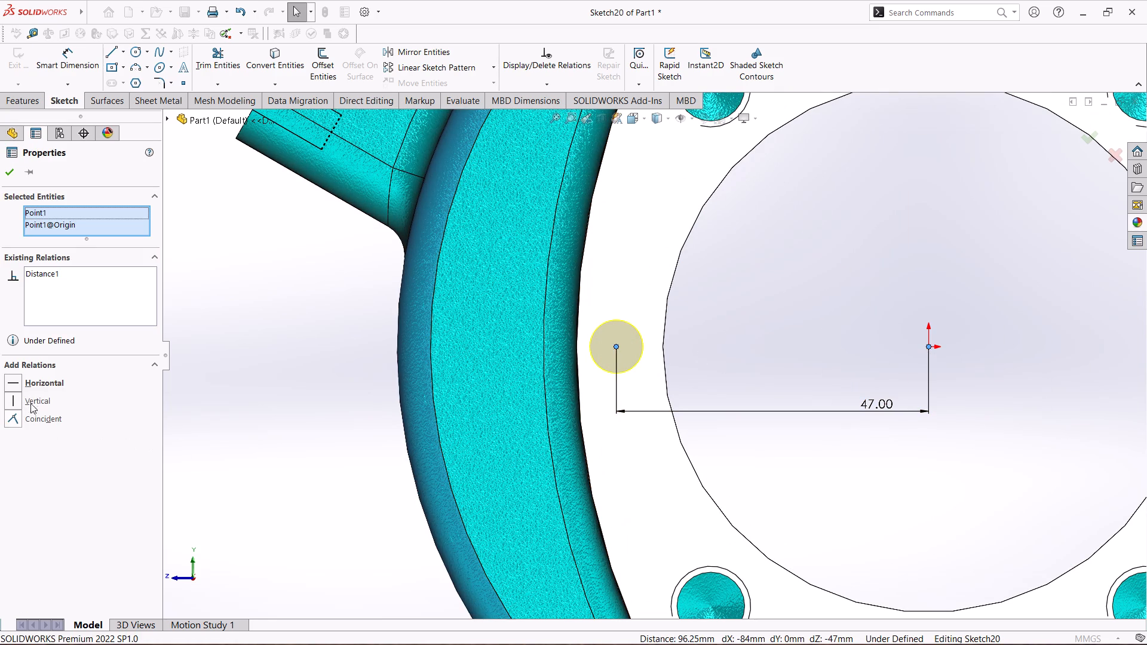
pyautogui.click(11, 383)
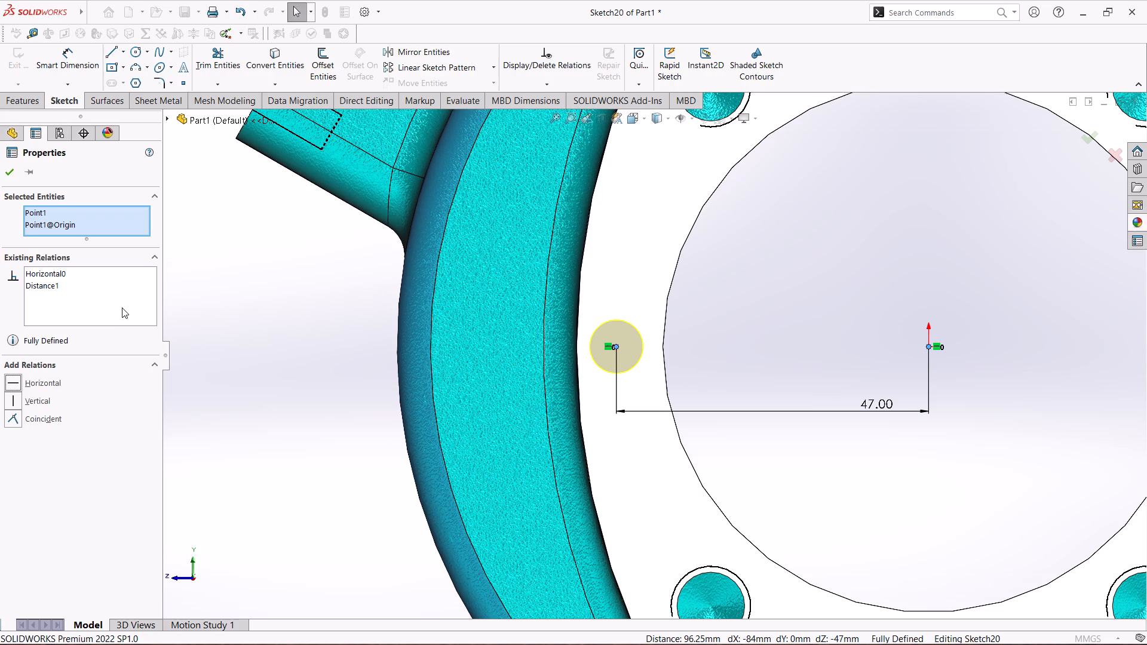
pyautogui.click(5, 177)
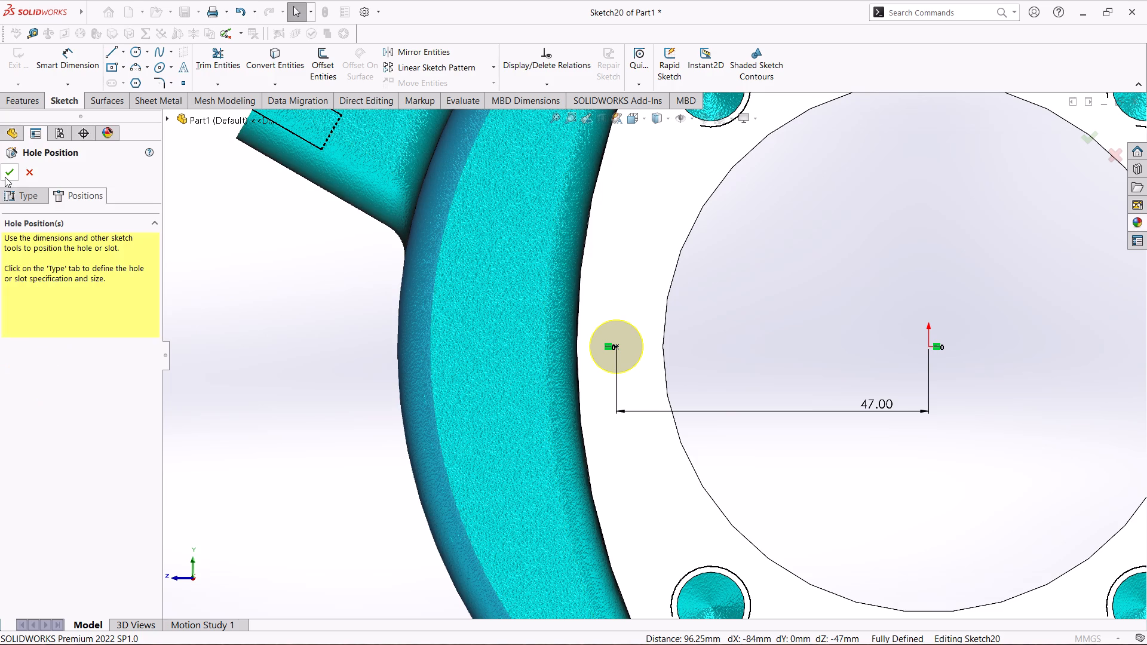
pyautogui.click(15, 174)
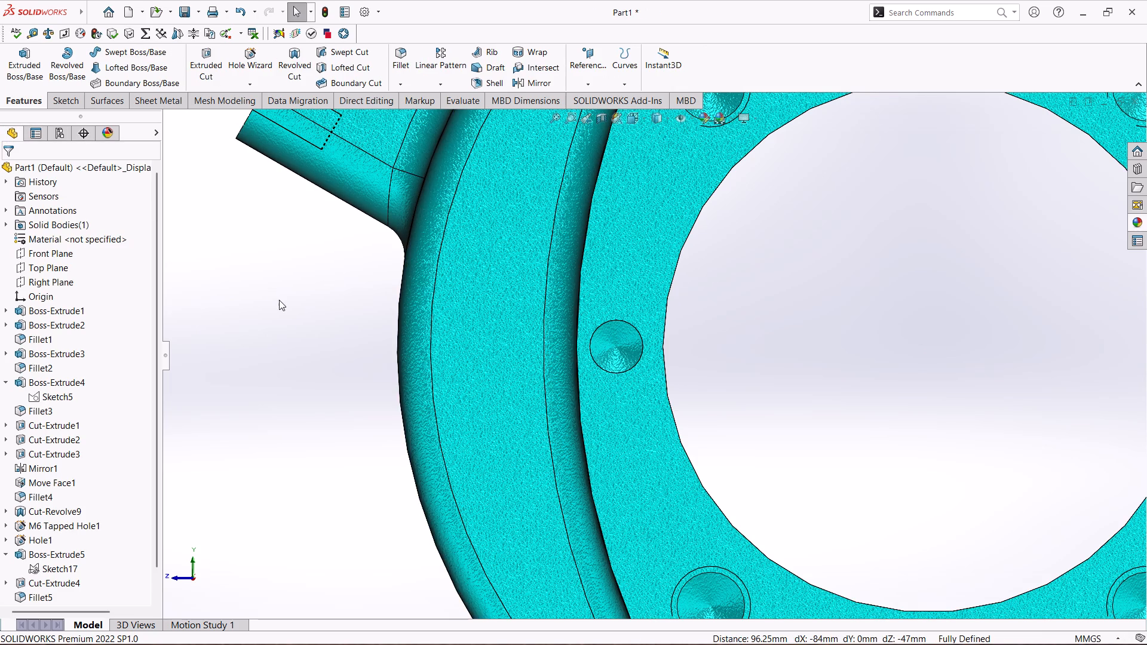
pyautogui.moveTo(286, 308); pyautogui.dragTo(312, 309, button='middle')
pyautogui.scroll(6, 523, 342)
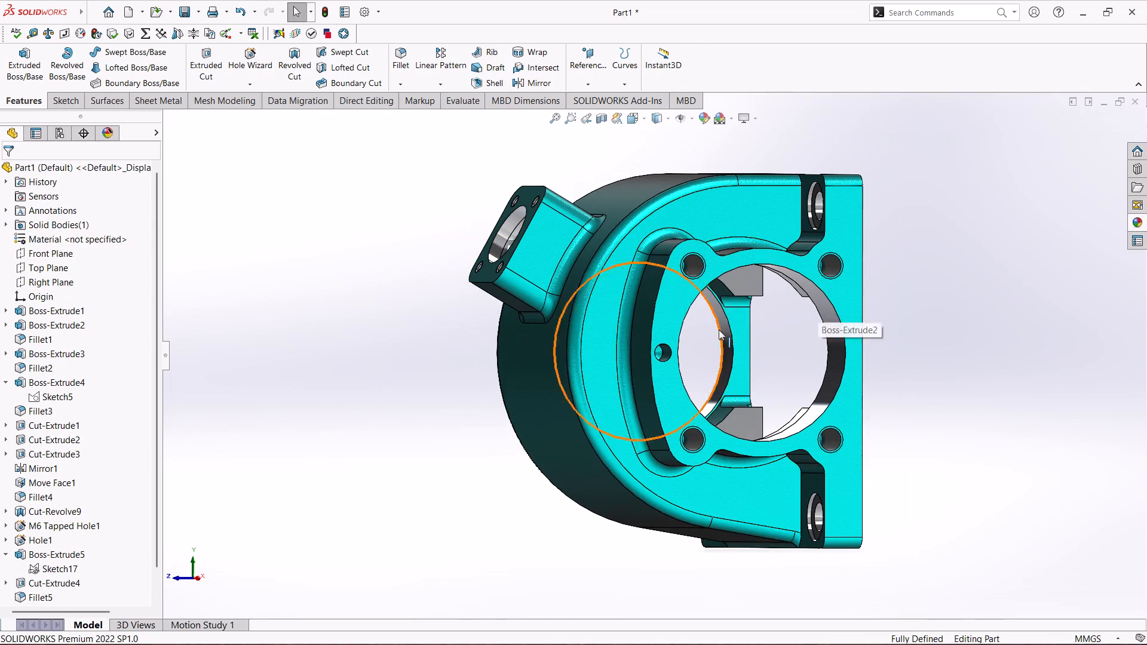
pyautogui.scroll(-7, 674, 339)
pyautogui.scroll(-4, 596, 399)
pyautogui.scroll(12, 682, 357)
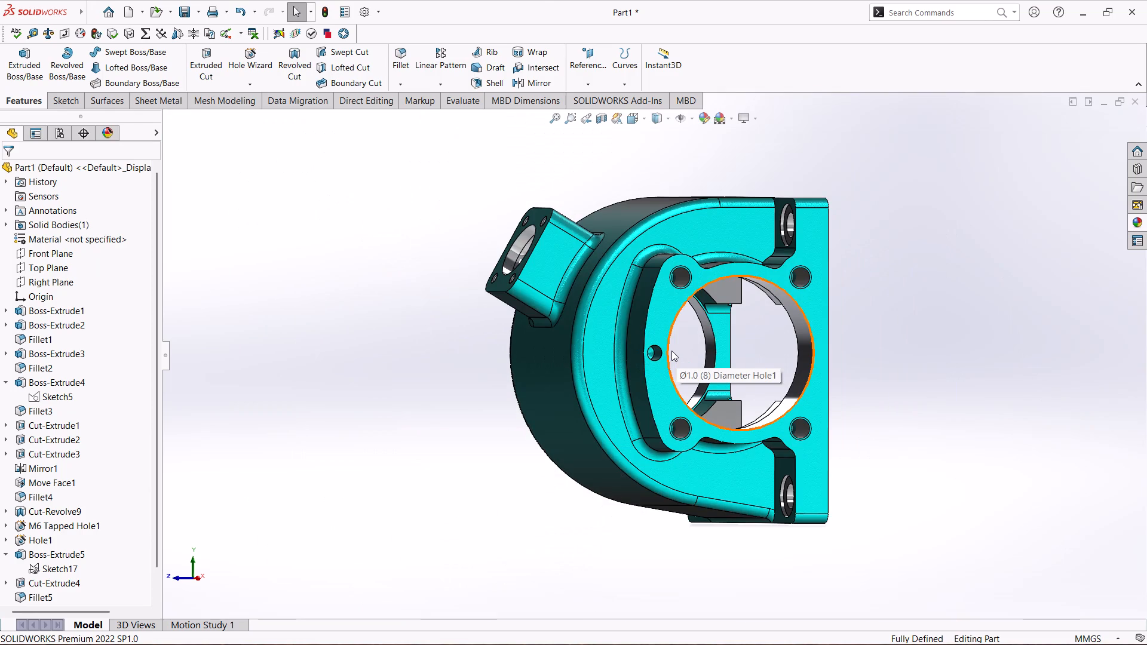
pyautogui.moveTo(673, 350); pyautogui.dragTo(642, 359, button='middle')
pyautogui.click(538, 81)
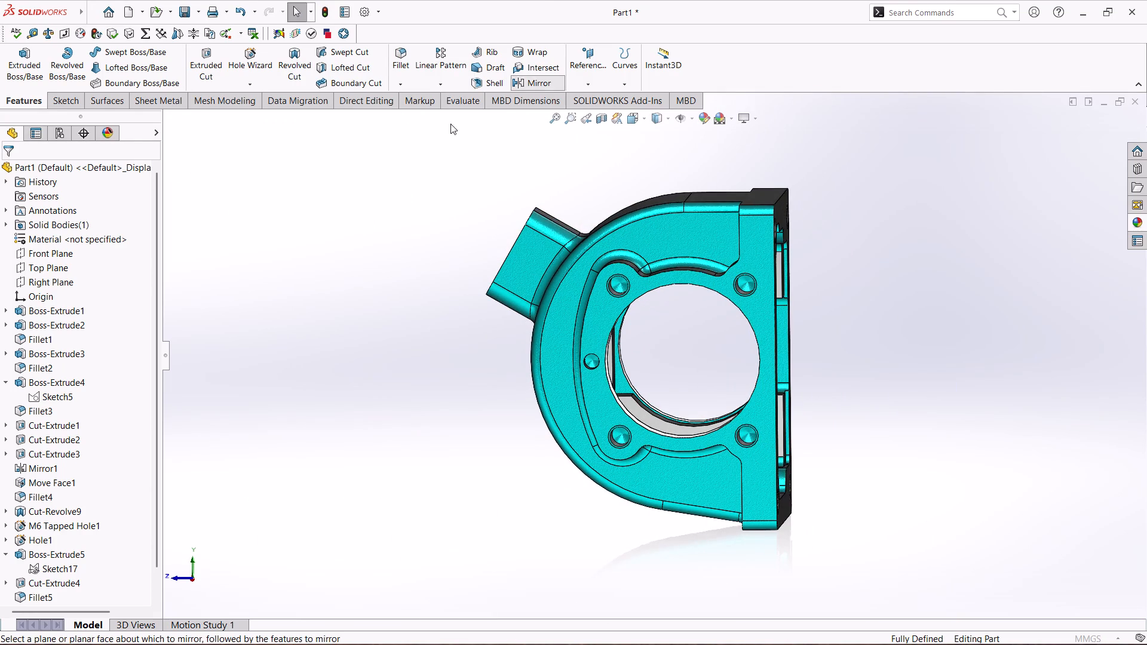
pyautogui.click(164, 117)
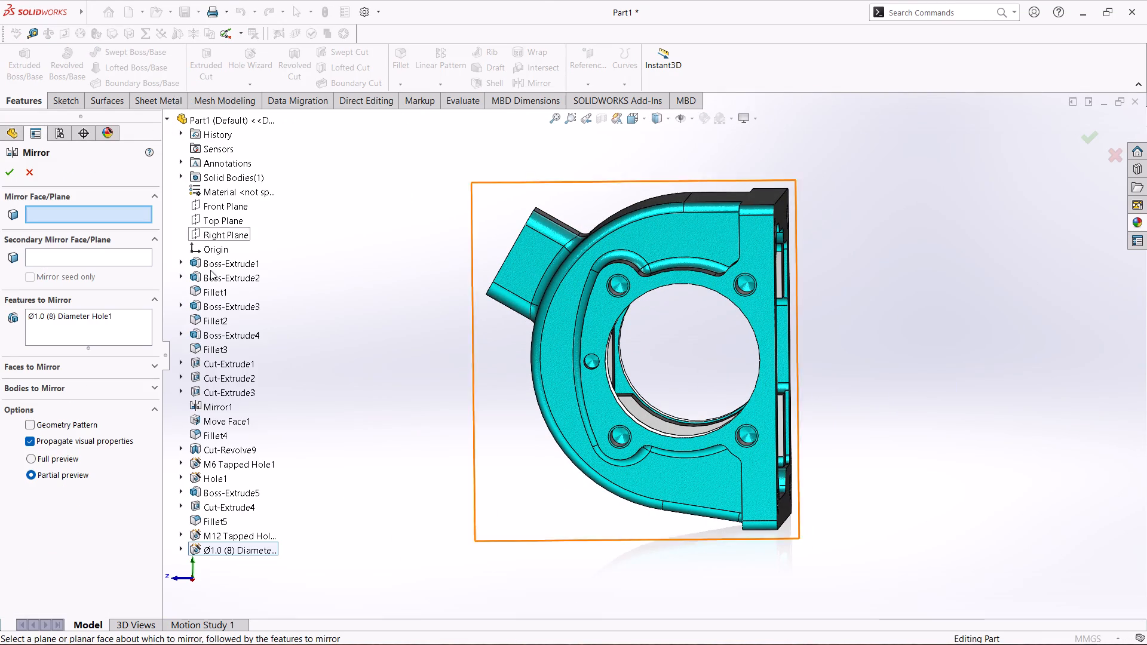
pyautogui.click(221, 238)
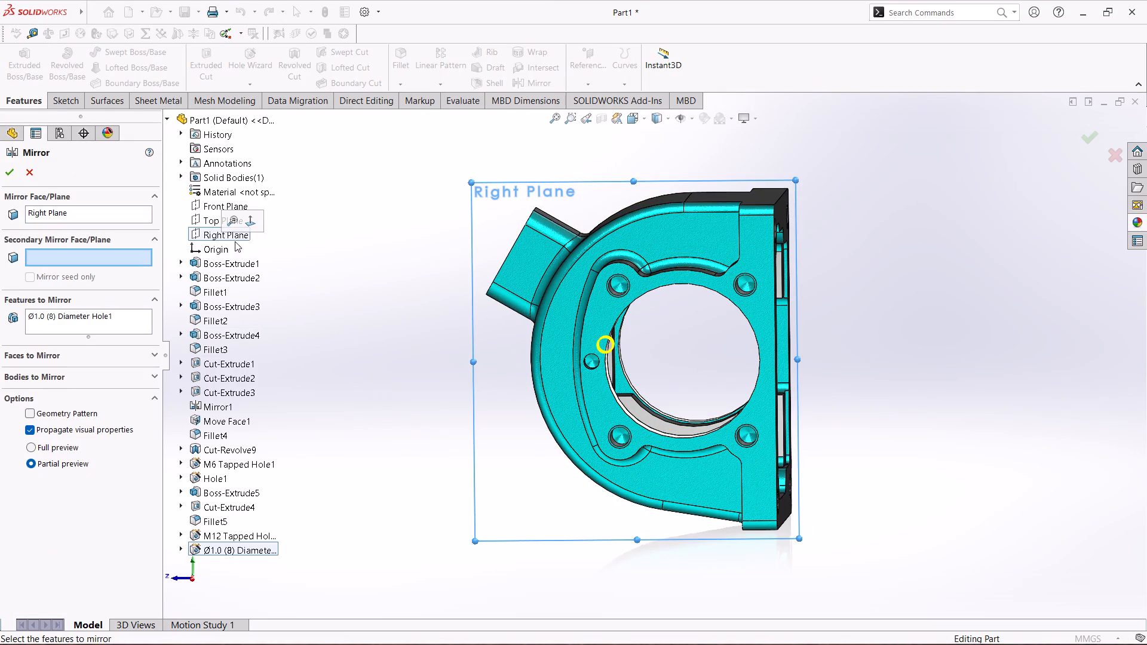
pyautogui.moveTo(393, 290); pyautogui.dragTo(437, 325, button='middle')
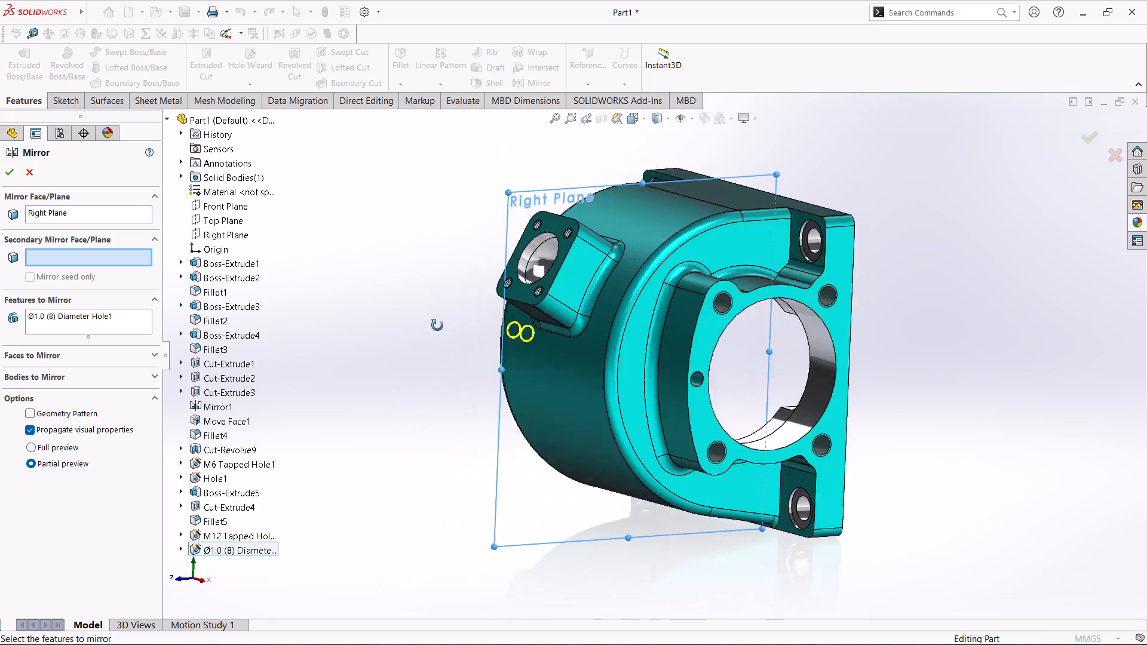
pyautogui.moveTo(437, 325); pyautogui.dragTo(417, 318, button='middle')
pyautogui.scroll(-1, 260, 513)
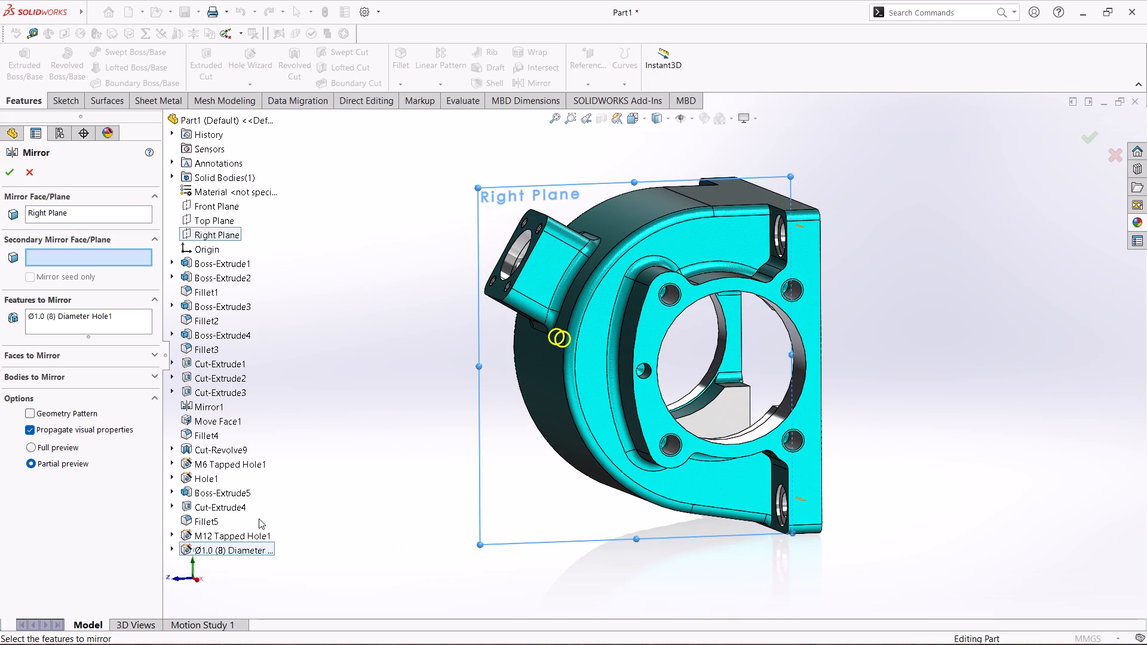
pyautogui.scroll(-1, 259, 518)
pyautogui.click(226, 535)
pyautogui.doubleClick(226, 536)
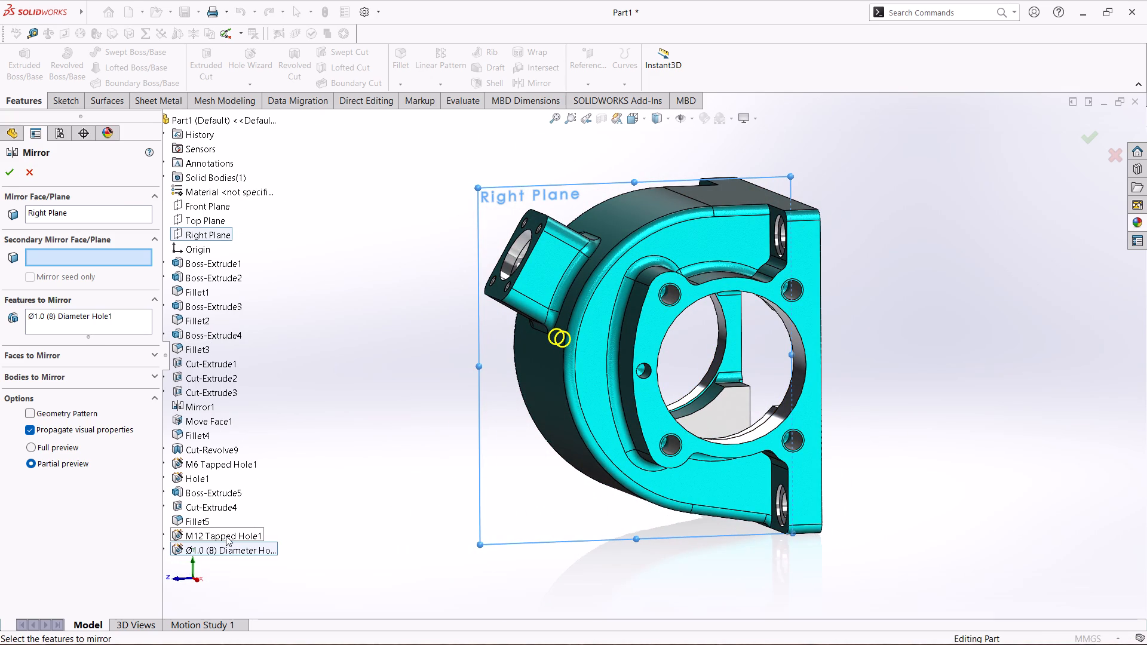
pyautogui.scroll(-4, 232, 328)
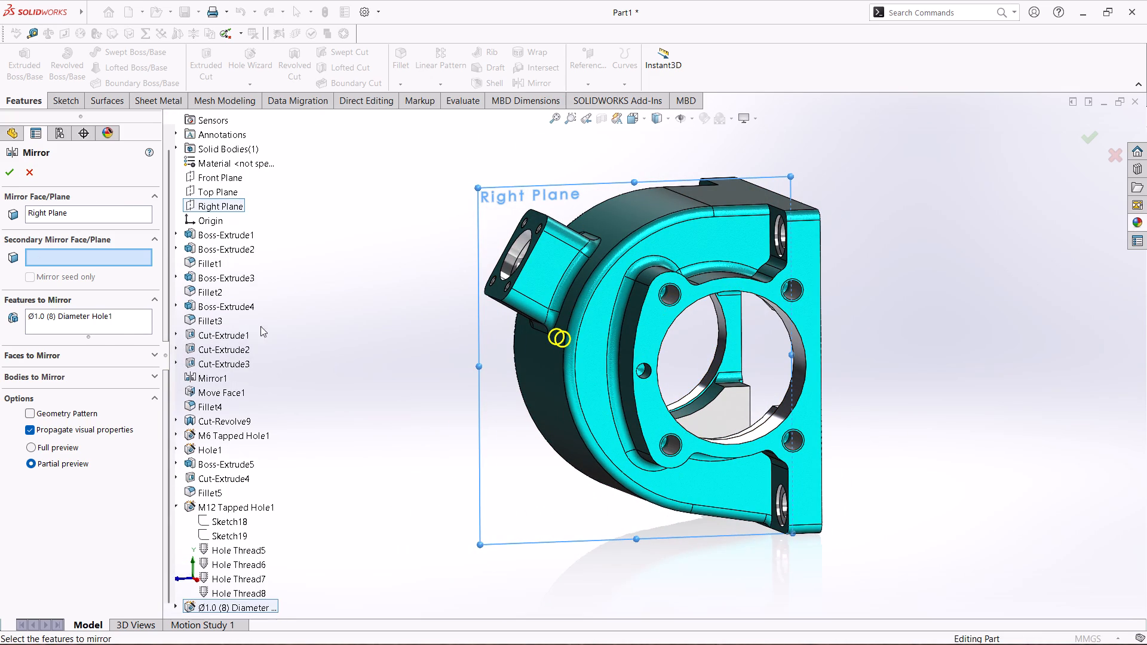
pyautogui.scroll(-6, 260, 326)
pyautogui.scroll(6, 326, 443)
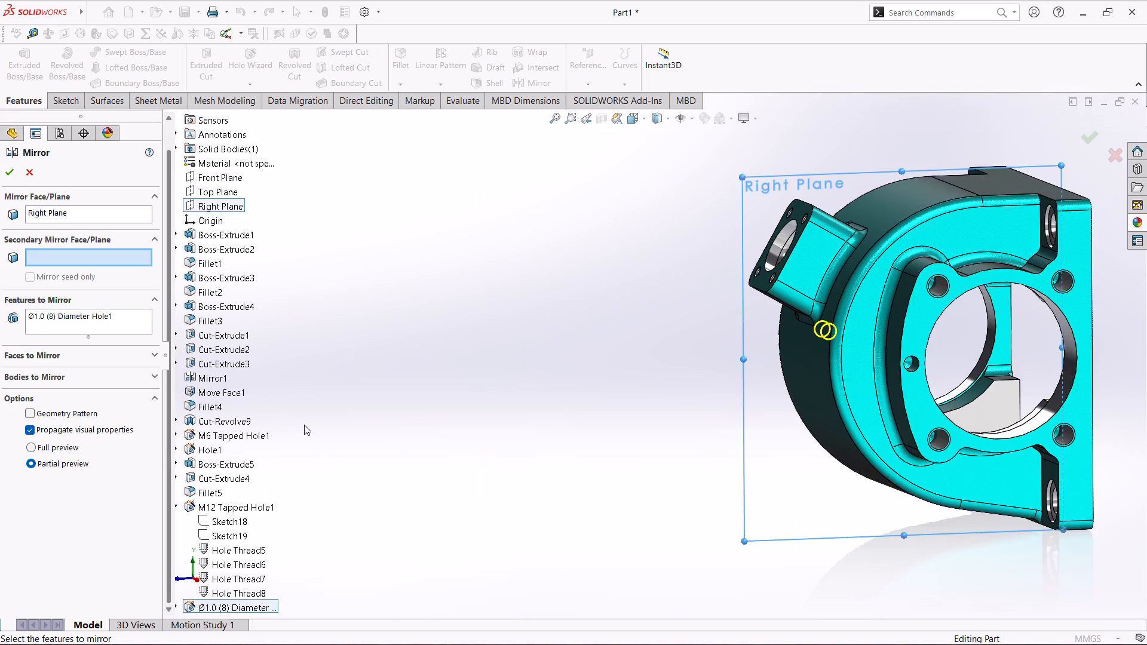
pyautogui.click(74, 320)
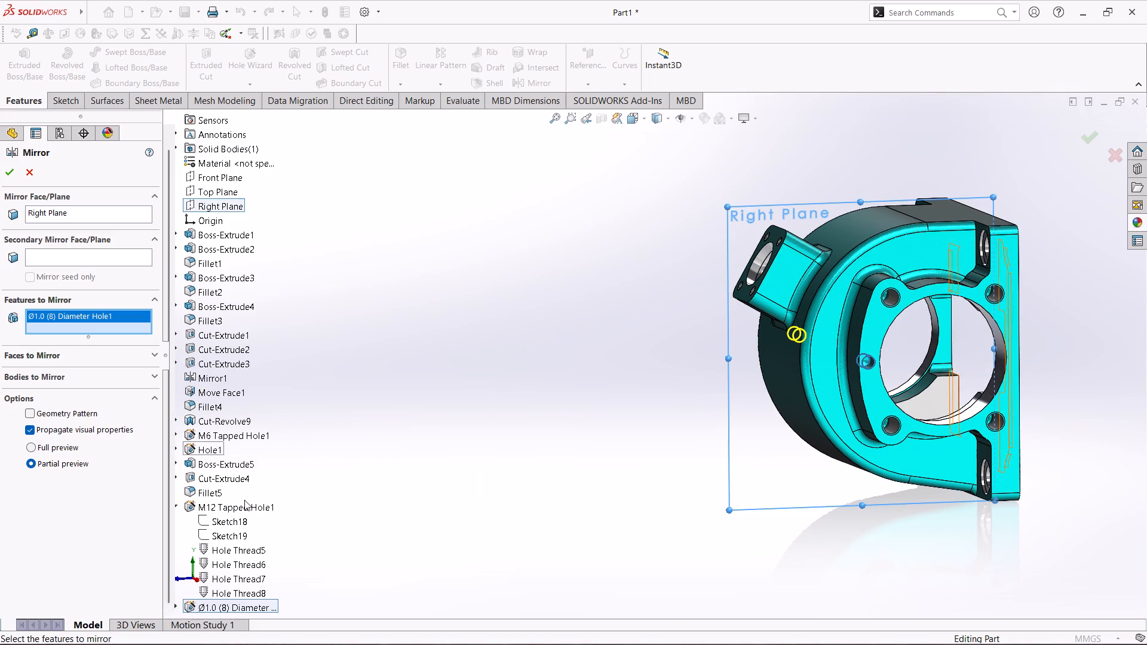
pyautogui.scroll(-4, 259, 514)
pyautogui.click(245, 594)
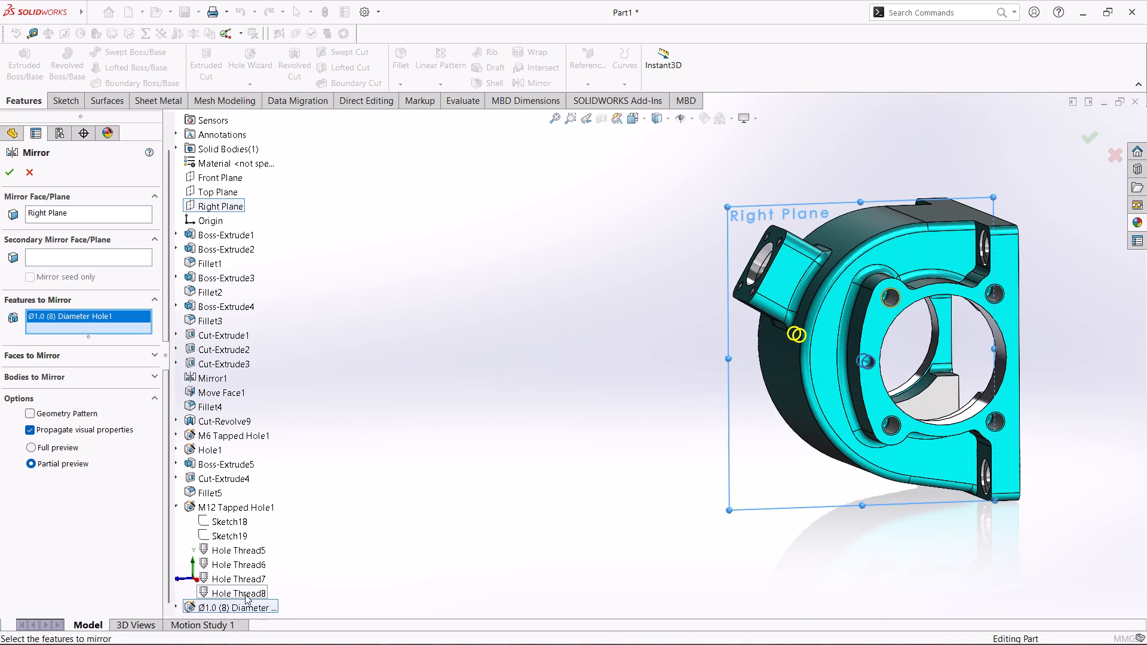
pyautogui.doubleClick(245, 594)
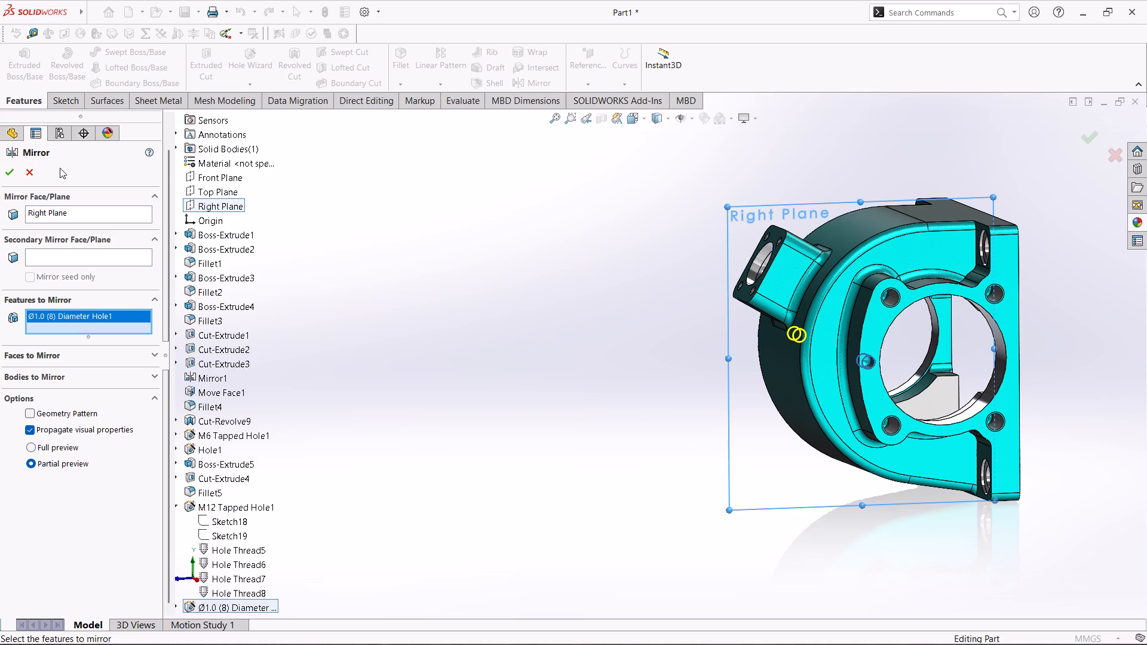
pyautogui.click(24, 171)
# Mirror the M12 tapped holes and the 8 mm hole together about the Right Plane onto the opposite flange.
pyautogui.scroll(-1, 137, 432)
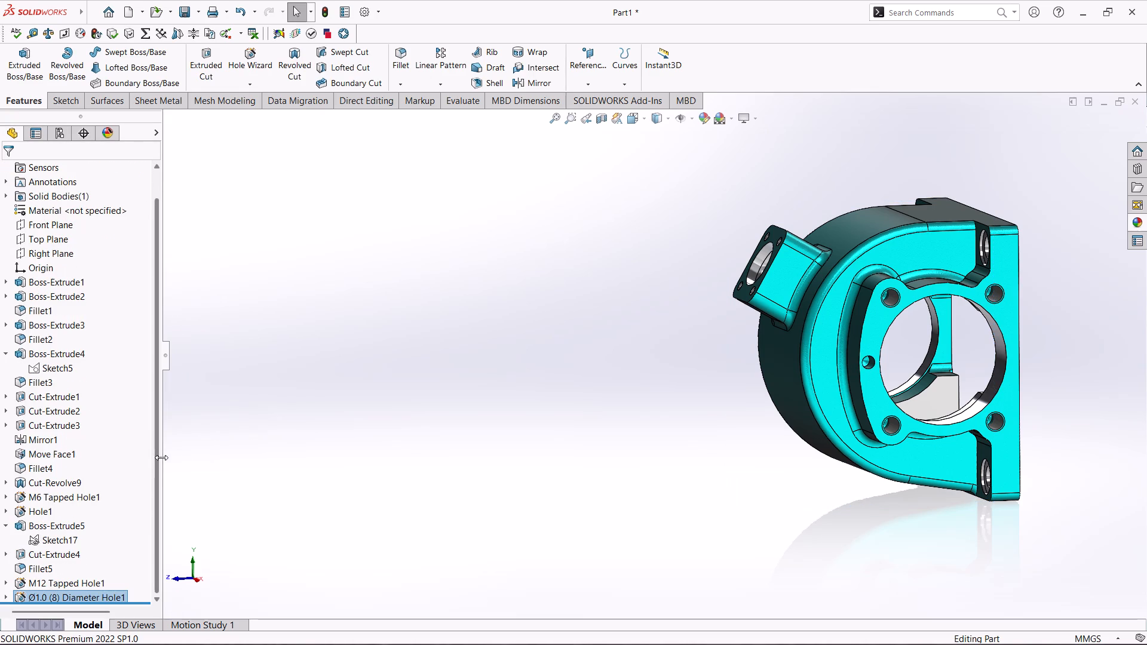
pyautogui.moveTo(159, 461); pyautogui.dragTo(173, 551)
pyautogui.click(94, 579)
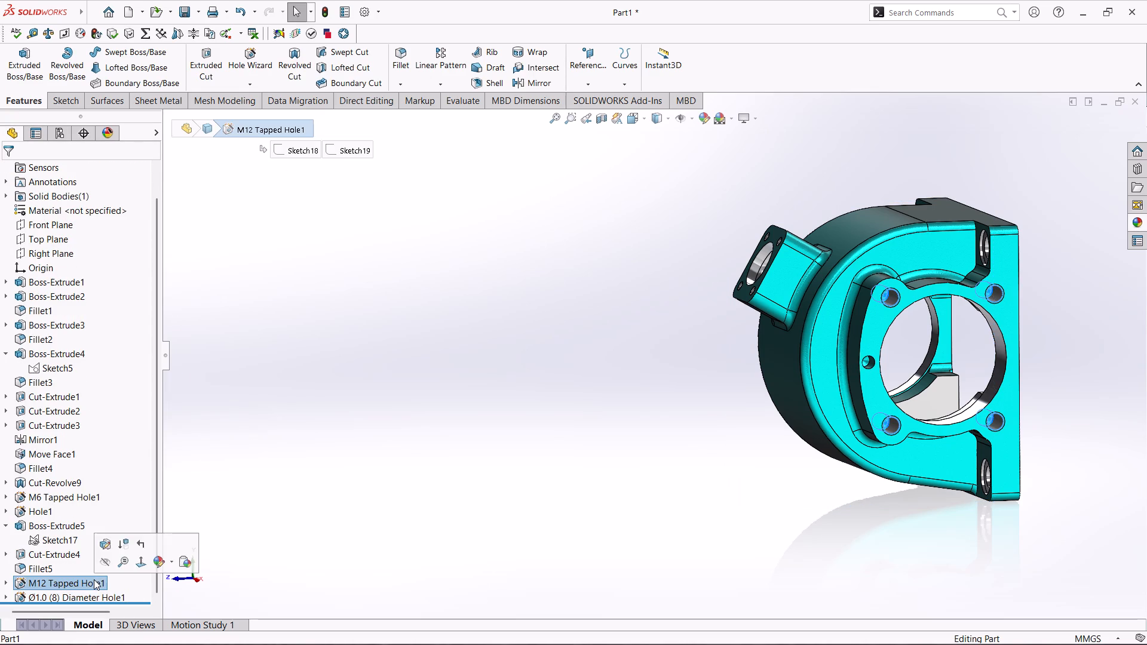
pyautogui.keyDown('ctrl'); pyautogui.click(98, 598); pyautogui.keyUp('ctrl')
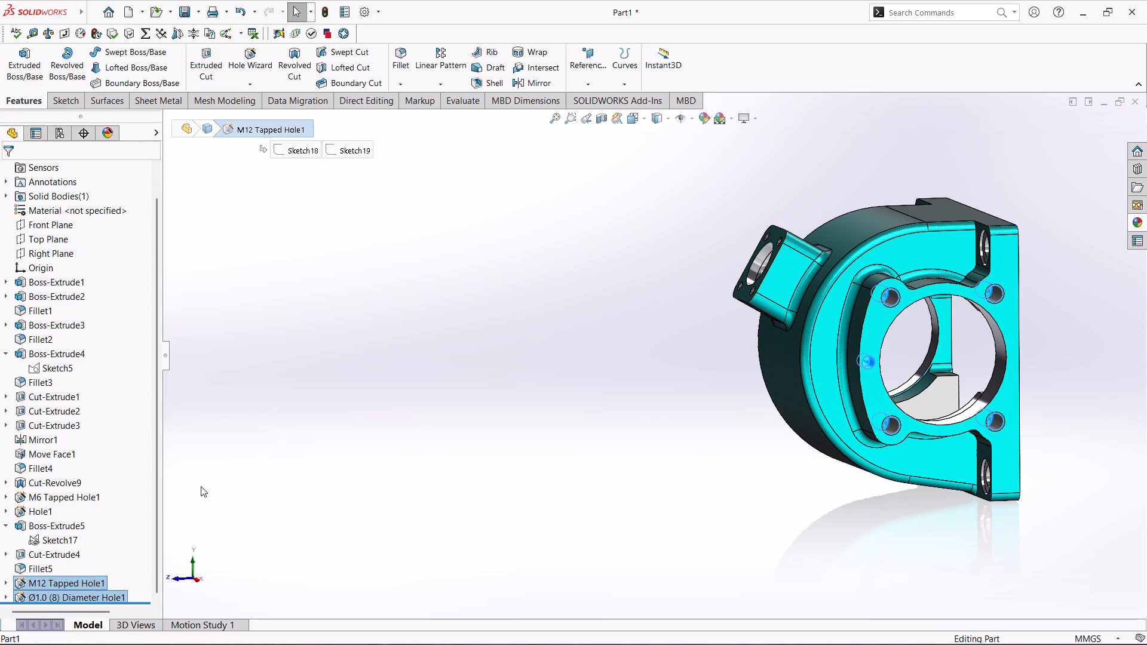
pyautogui.click(537, 82)
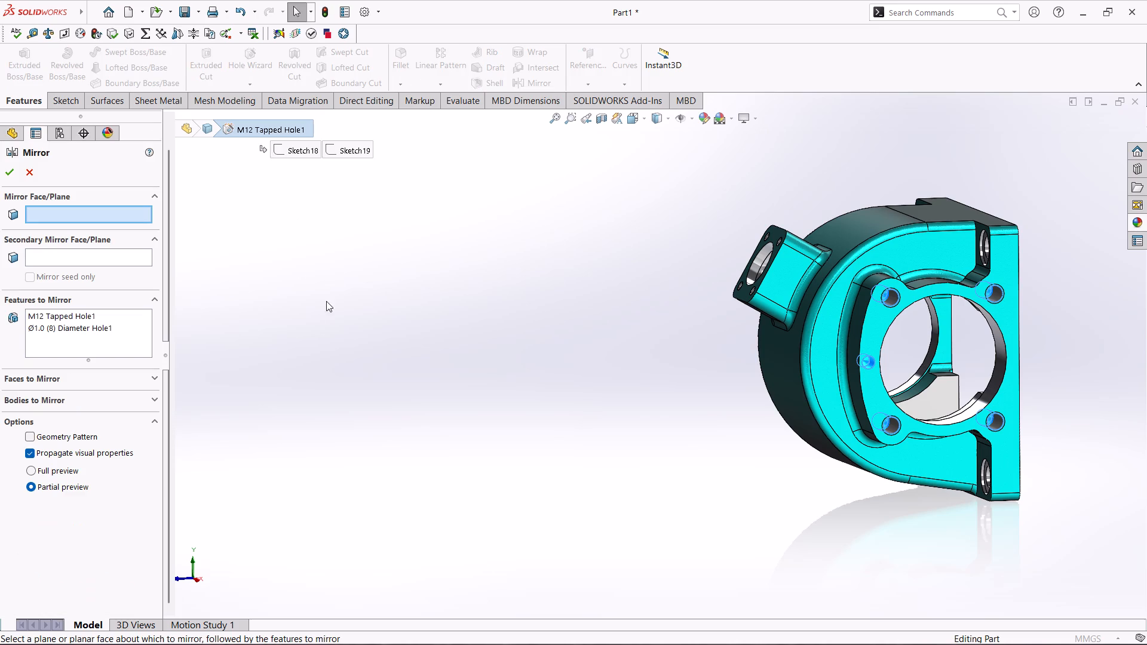
pyautogui.click(215, 199)
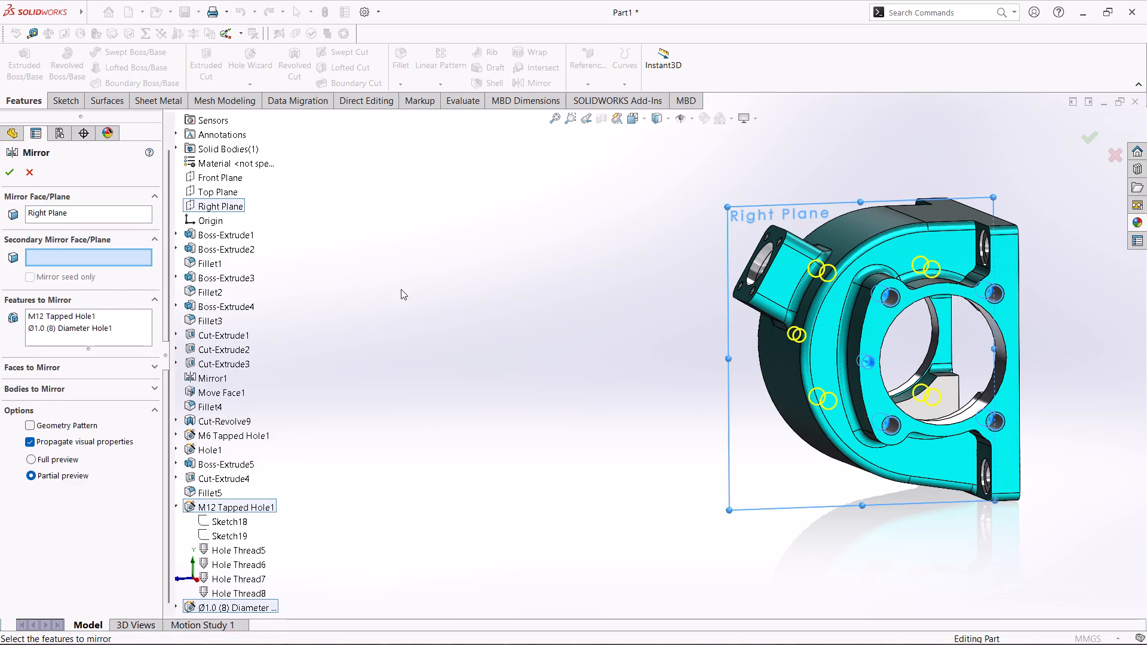
pyautogui.moveTo(406, 291); pyautogui.dragTo(556, 330, button='middle')
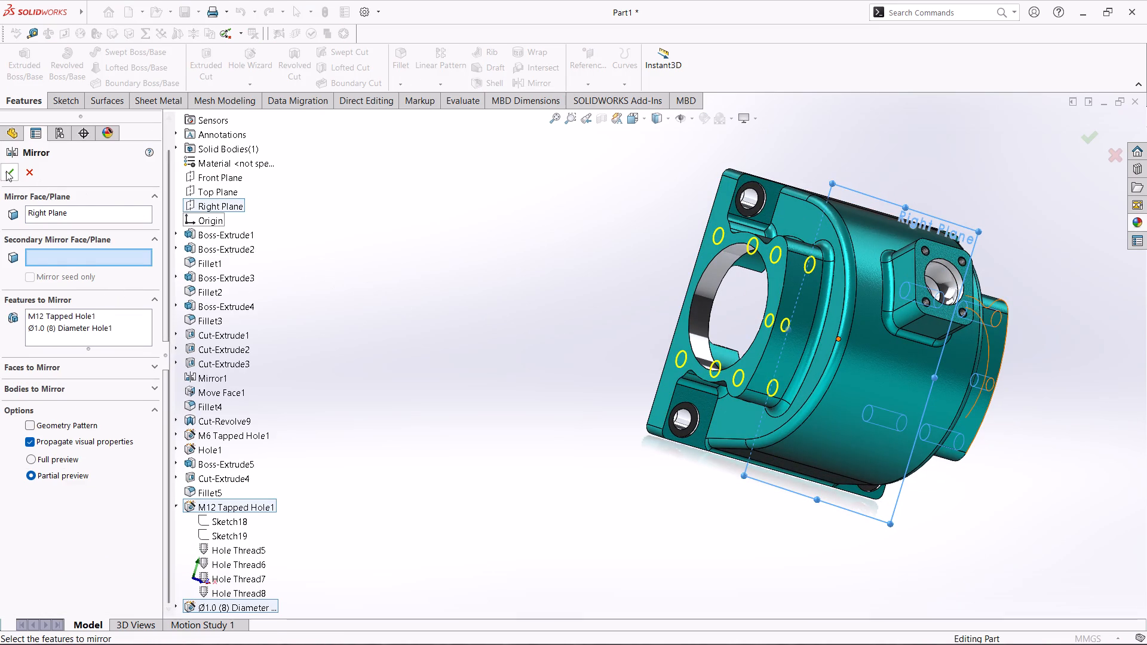
pyautogui.click(6, 171)
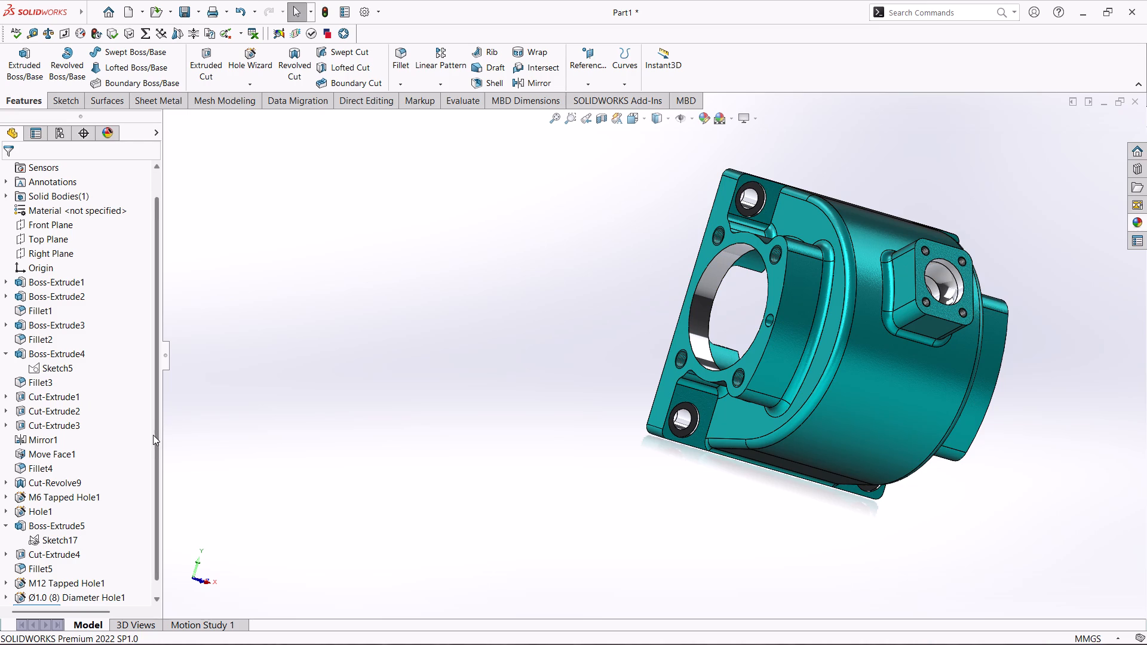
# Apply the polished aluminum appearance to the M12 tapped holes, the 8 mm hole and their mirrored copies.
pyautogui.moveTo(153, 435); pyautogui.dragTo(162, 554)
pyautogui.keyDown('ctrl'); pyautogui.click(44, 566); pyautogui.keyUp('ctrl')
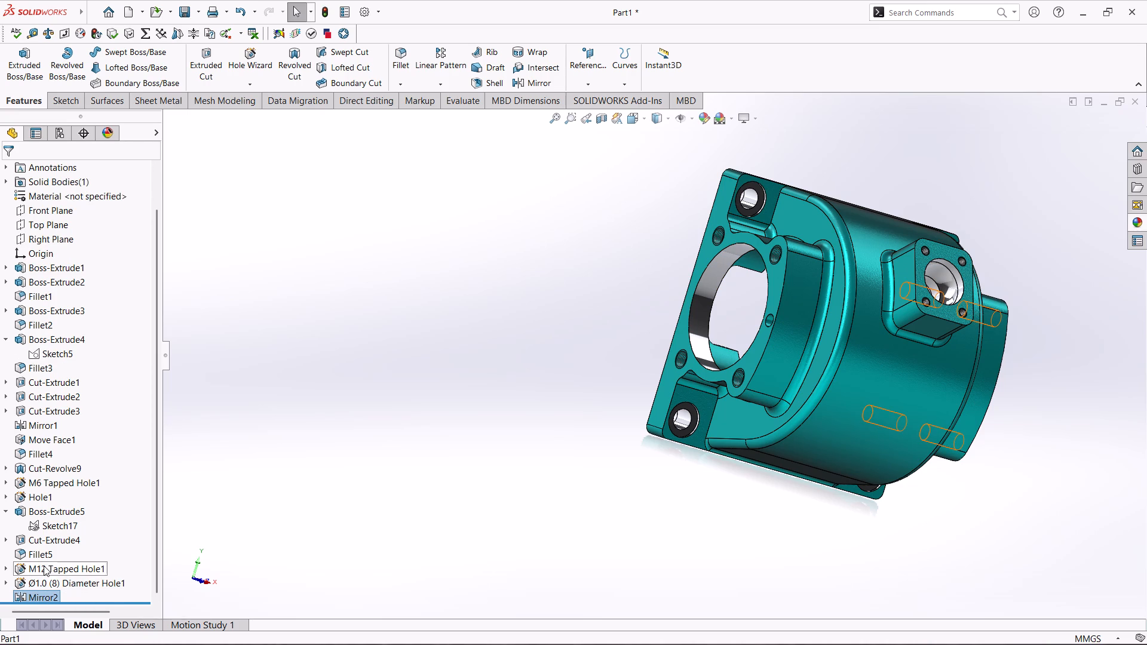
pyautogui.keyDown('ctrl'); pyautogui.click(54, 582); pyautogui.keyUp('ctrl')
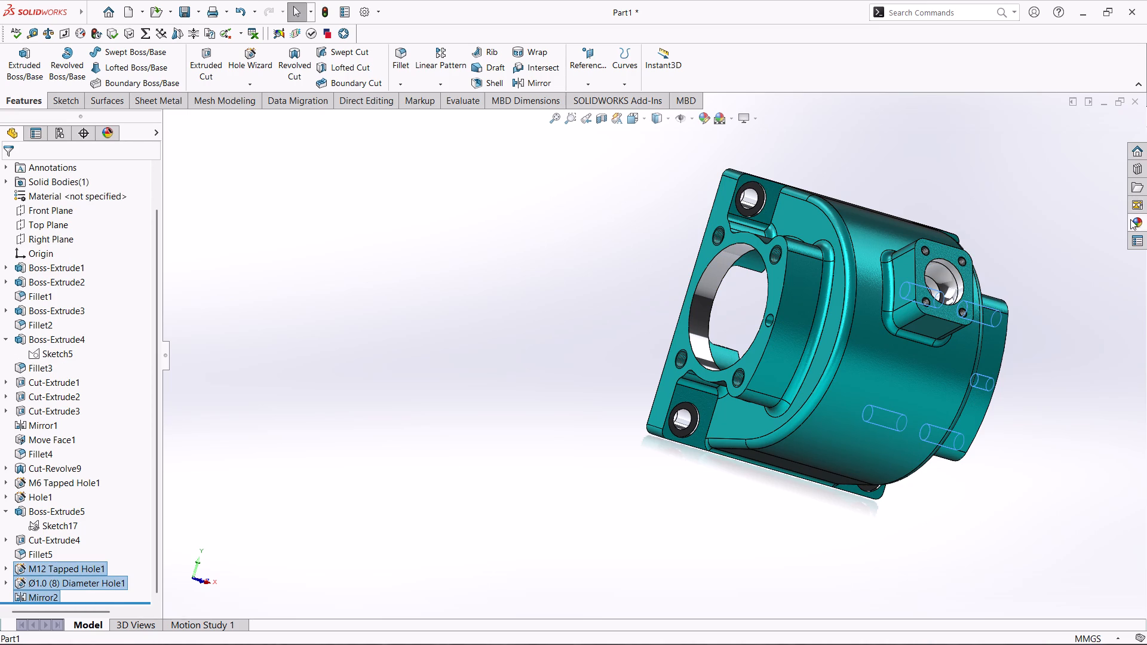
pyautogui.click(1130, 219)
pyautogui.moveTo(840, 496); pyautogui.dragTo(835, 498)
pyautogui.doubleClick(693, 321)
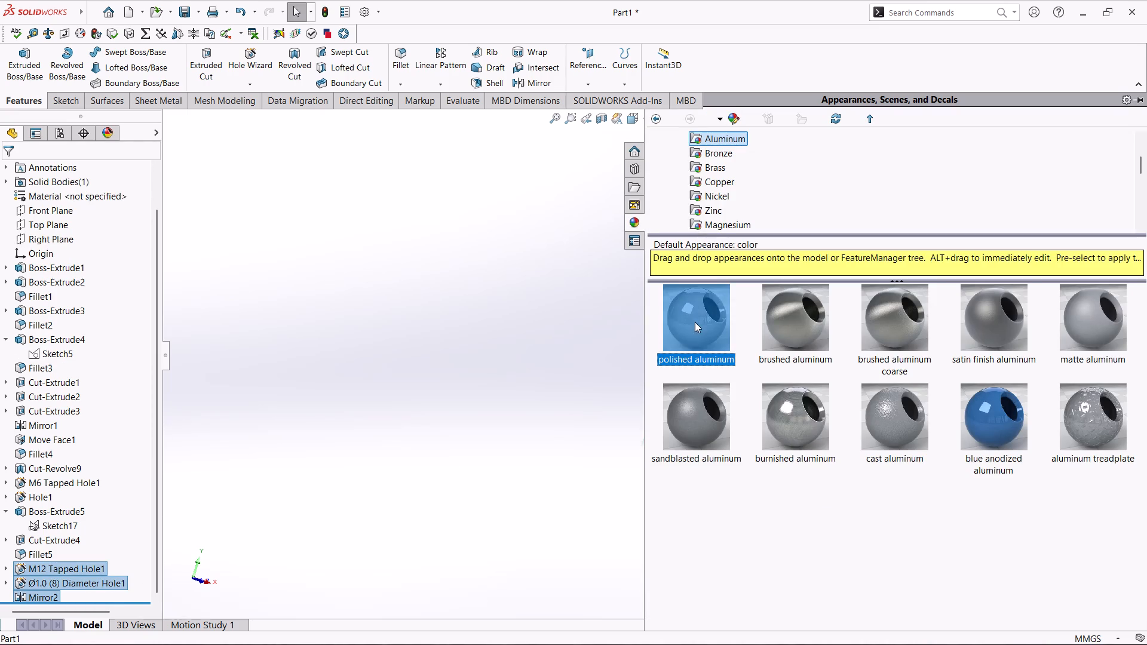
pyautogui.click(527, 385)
# Reapply polished aluminum to the M12 tapped hole, 8 mm hole and second mirror features together.
pyautogui.moveTo(544, 371); pyautogui.dragTo(576, 411, button='middle')
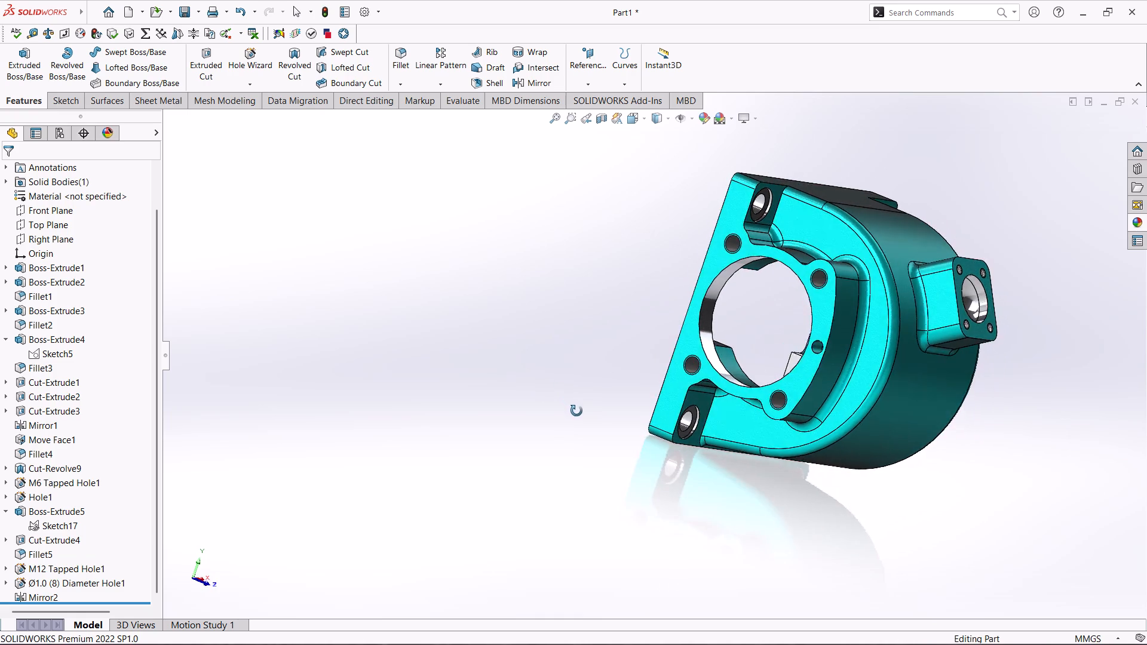
pyautogui.moveTo(576, 411); pyautogui.dragTo(582, 414, button='middle')
pyautogui.scroll(-8, 839, 214)
pyautogui.moveTo(450, 519); pyautogui.dragTo(453, 518, button='middle')
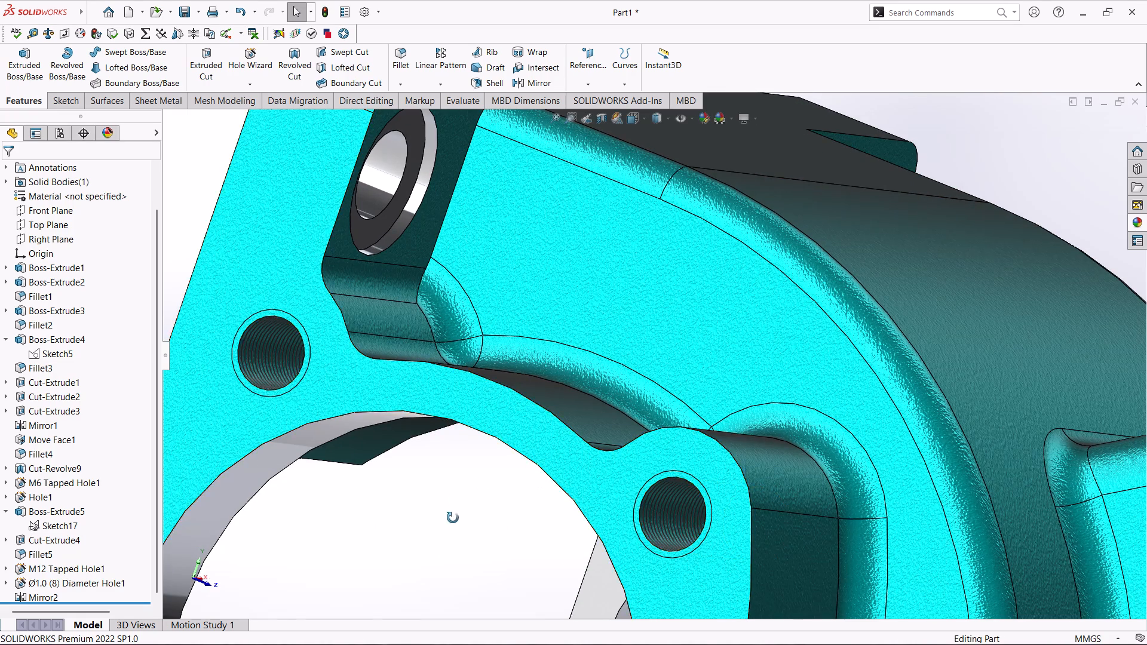
pyautogui.moveTo(453, 518); pyautogui.dragTo(439, 309, button='middle')
pyautogui.scroll(8, 417, 322)
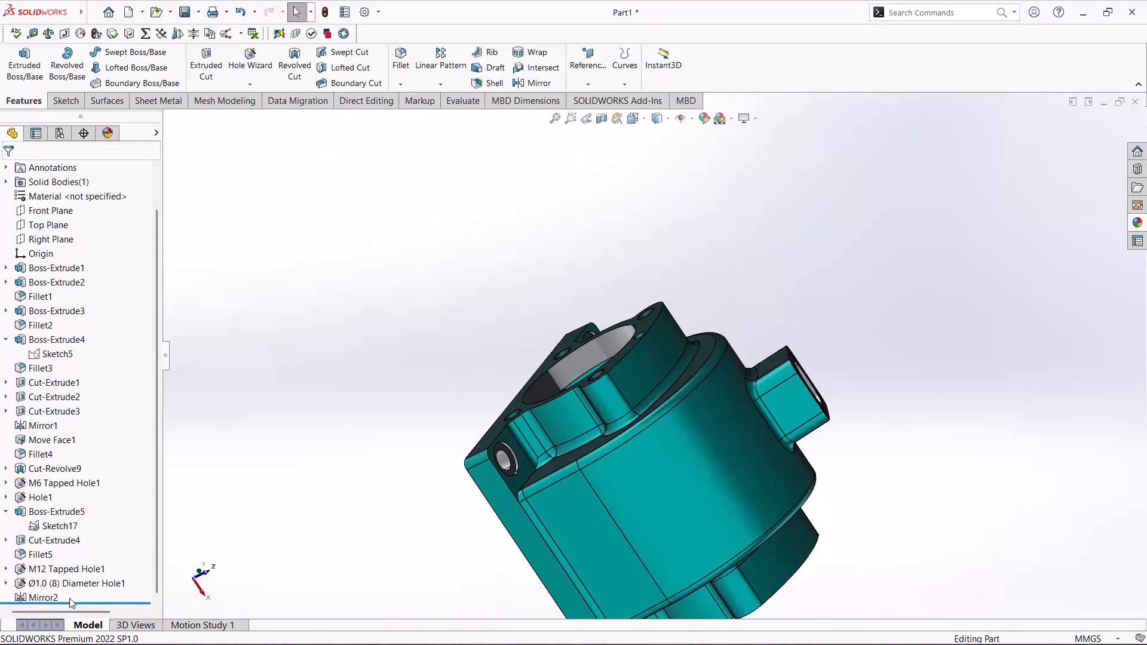
pyautogui.keyDown('ctrl'); pyautogui.click(59, 597); pyautogui.keyUp('ctrl')
pyautogui.keyDown('ctrl'); pyautogui.click(55, 584); pyautogui.keyUp('ctrl')
pyautogui.keyDown('ctrl'); pyautogui.click(55, 564); pyautogui.keyUp('ctrl')
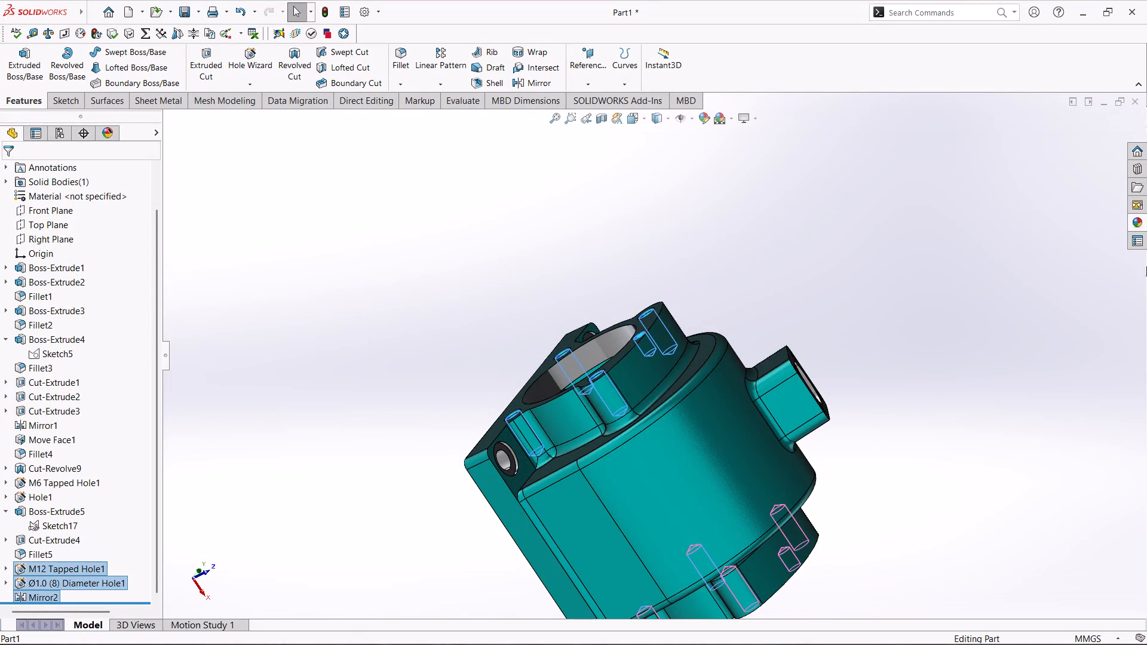
pyautogui.click(1142, 223)
pyautogui.click(756, 504)
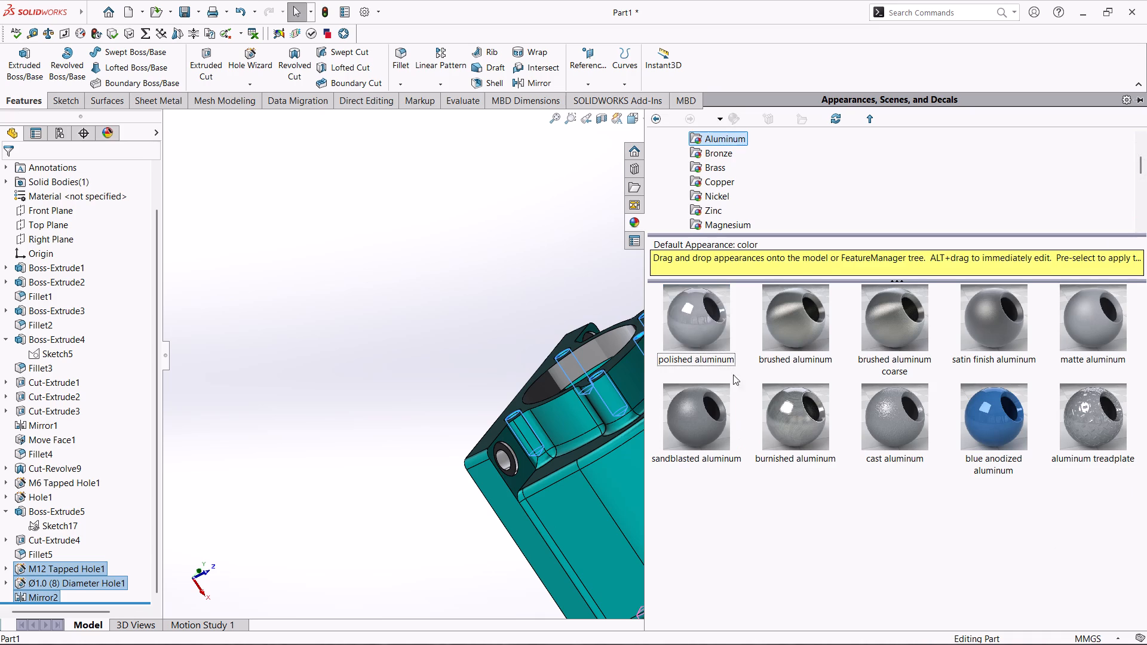
pyautogui.doubleClick(717, 327)
pyautogui.click(401, 314)
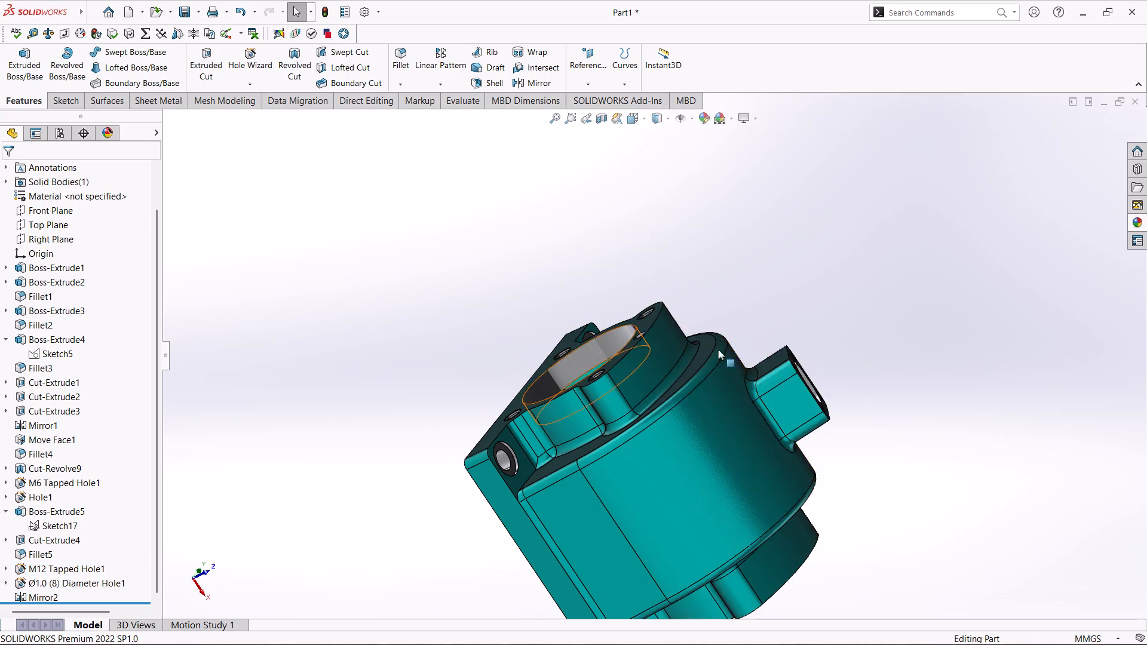
# Set up a Hole Wizard drill-size hole with a custom 10 mm diameter and a 10 mm blind depth.
pyautogui.moveTo(759, 322); pyautogui.dragTo(783, 475, button='middle')
pyautogui.moveTo(864, 420); pyautogui.dragTo(722, 404, button='middle')
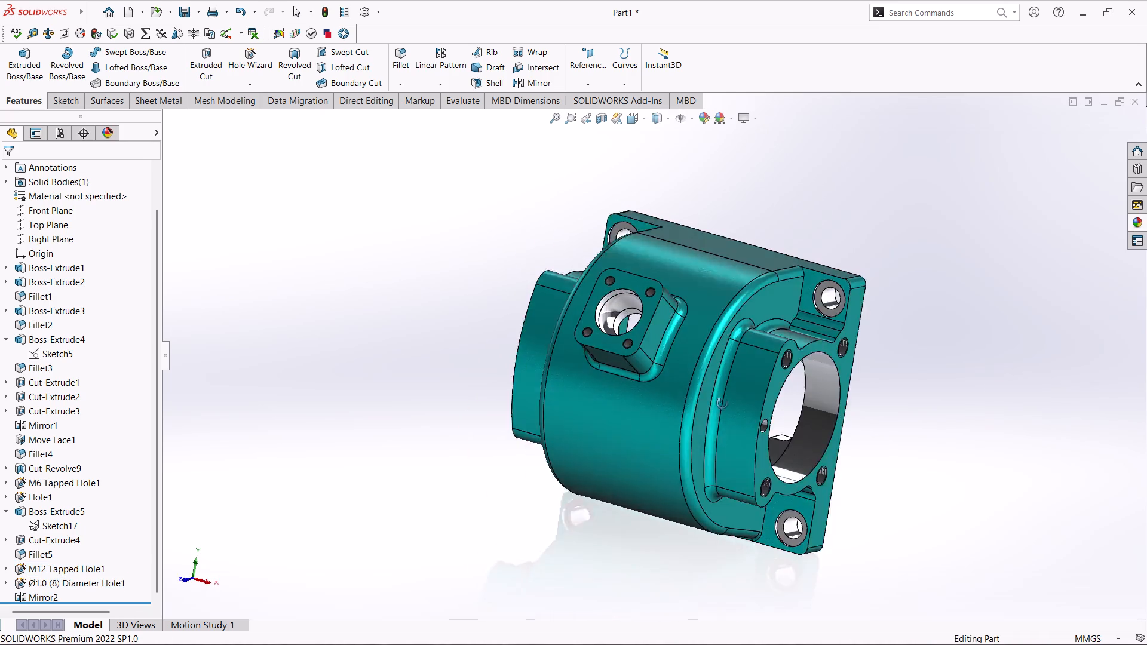
pyautogui.moveTo(722, 404); pyautogui.dragTo(670, 356, button='middle')
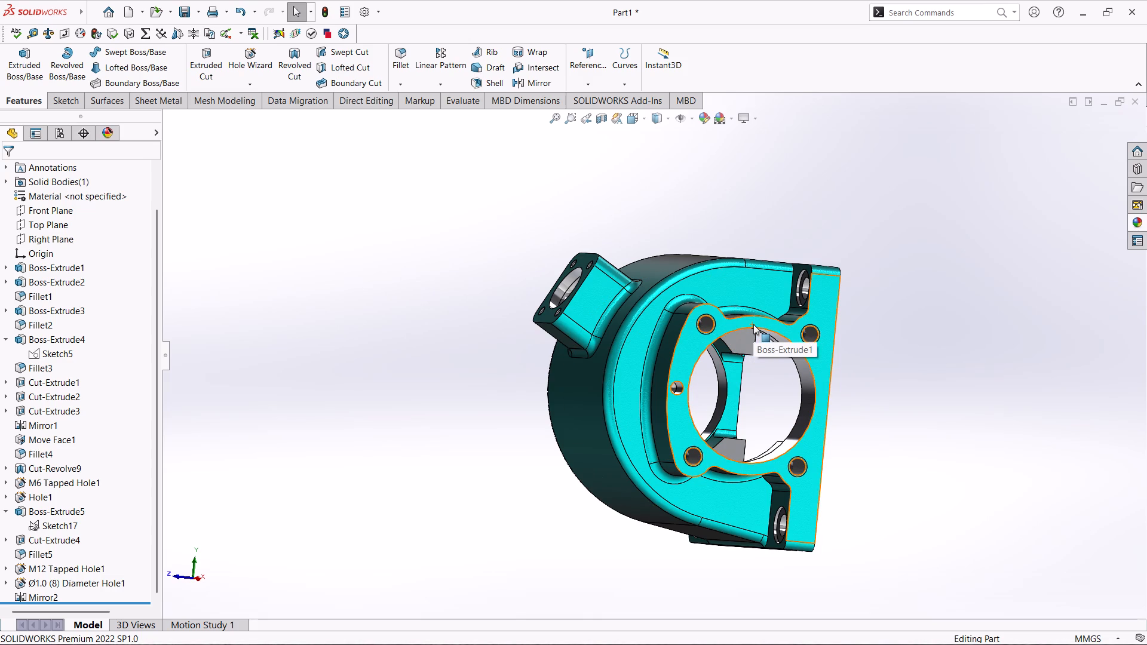
pyautogui.click(249, 60)
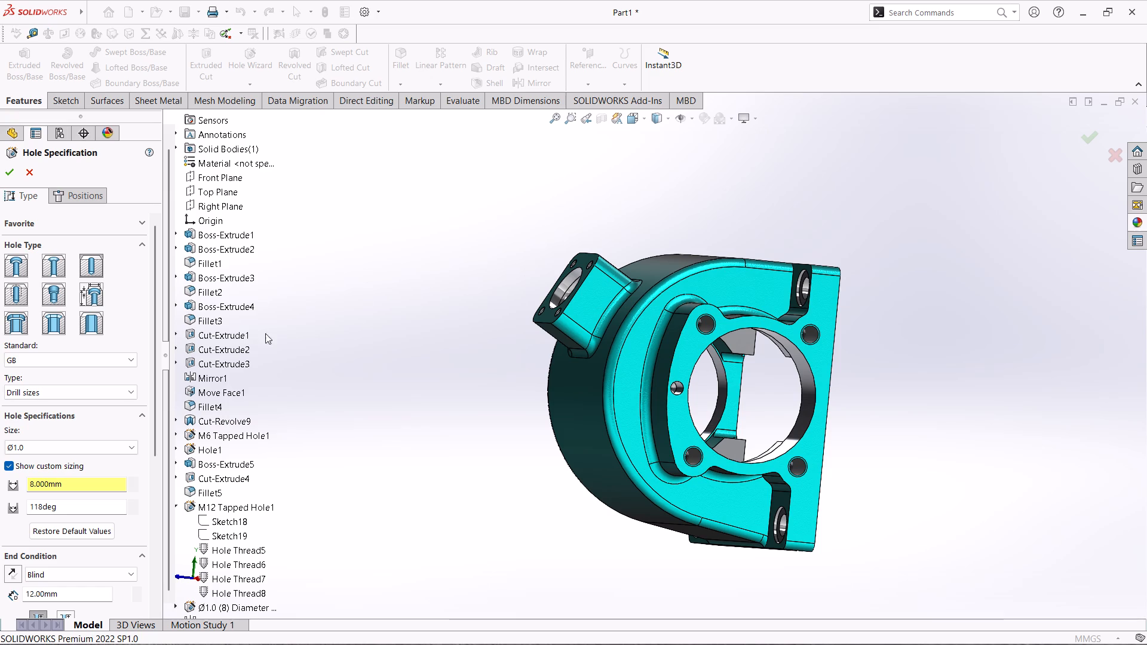
pyautogui.click(91, 266)
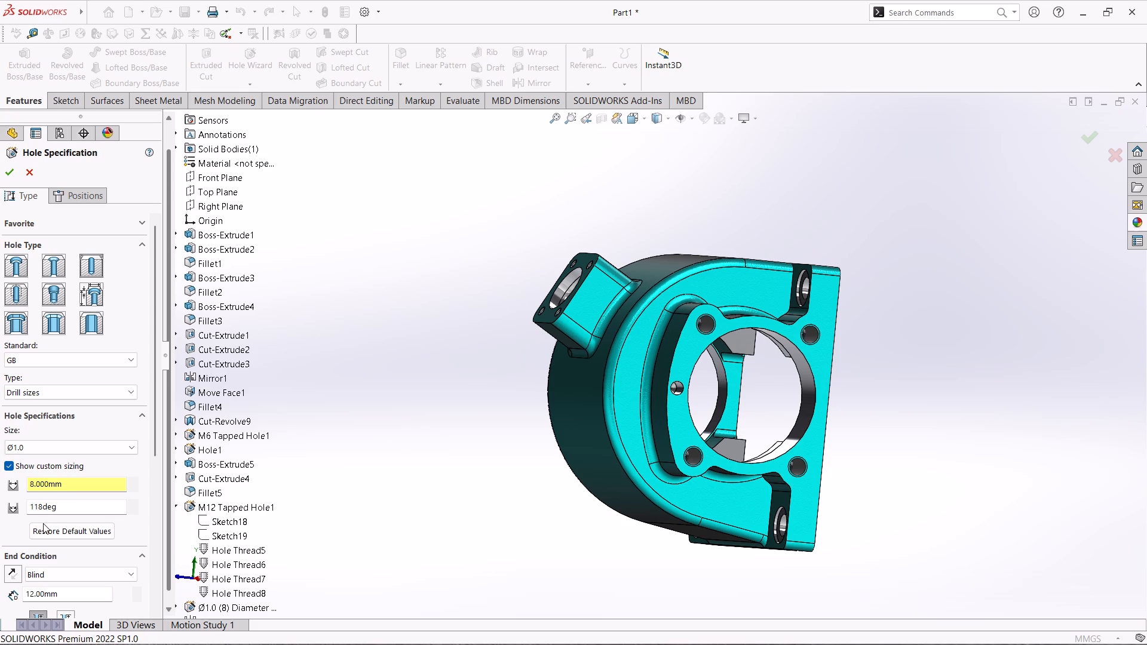
pyautogui.moveTo(72, 488); pyautogui.dragTo(2, 490)
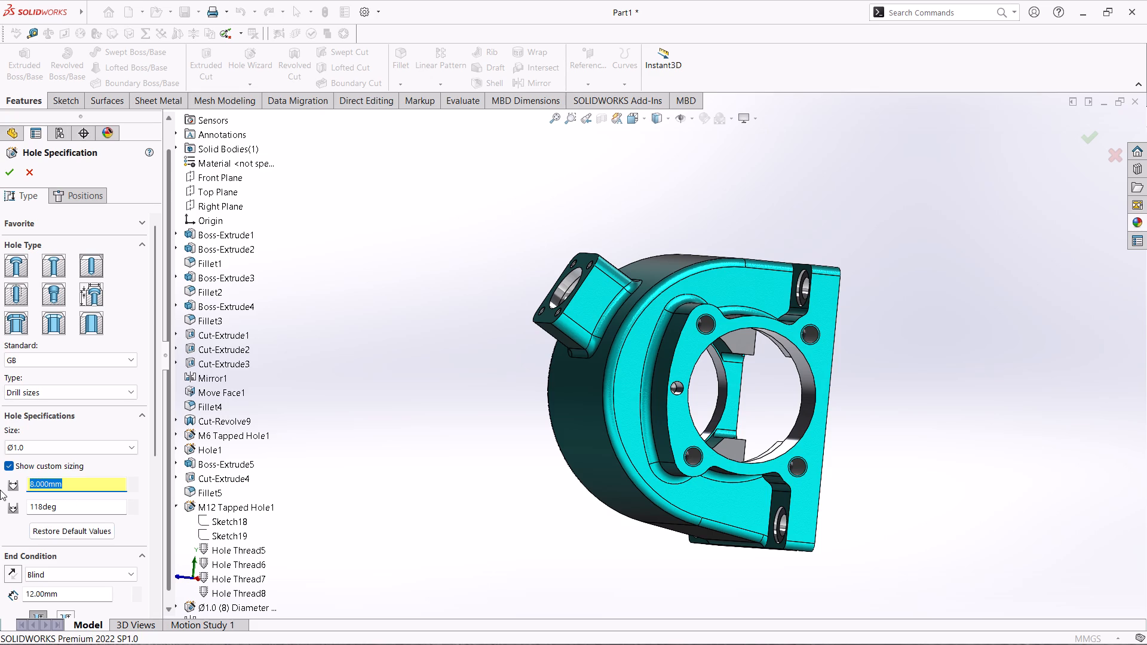
pyautogui.write('10')
pyautogui.press('Return')
pyautogui.moveTo(168, 506); pyautogui.dragTo(172, 583)
pyautogui.moveTo(170, 573); pyautogui.dragTo(175, 635)
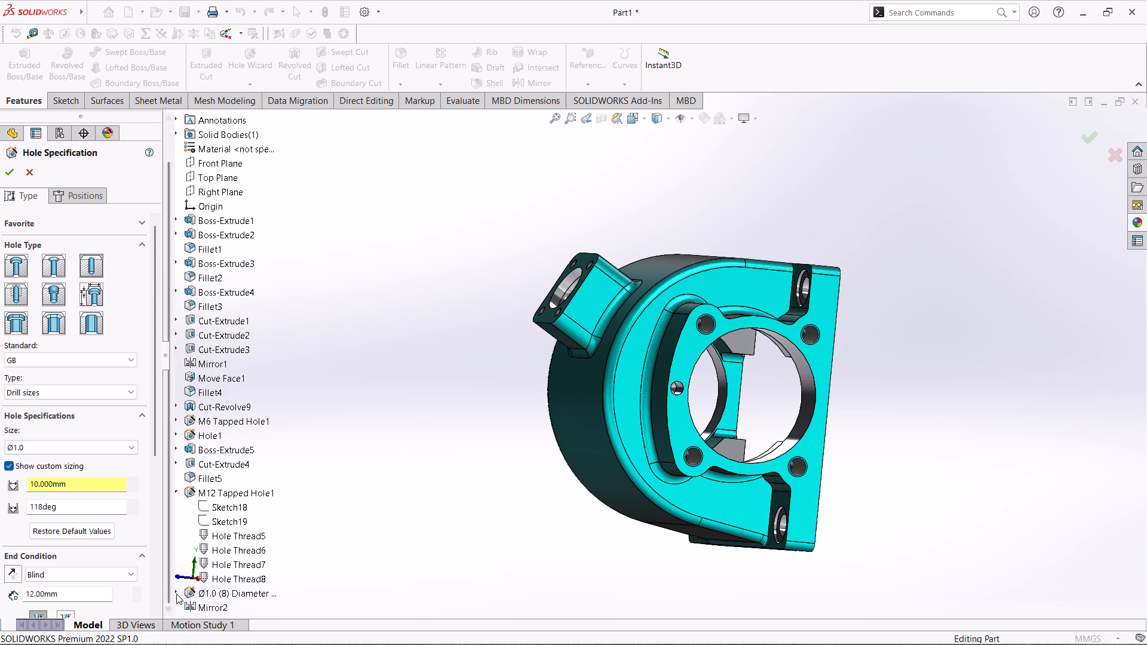
pyautogui.moveTo(152, 440); pyautogui.dragTo(152, 443)
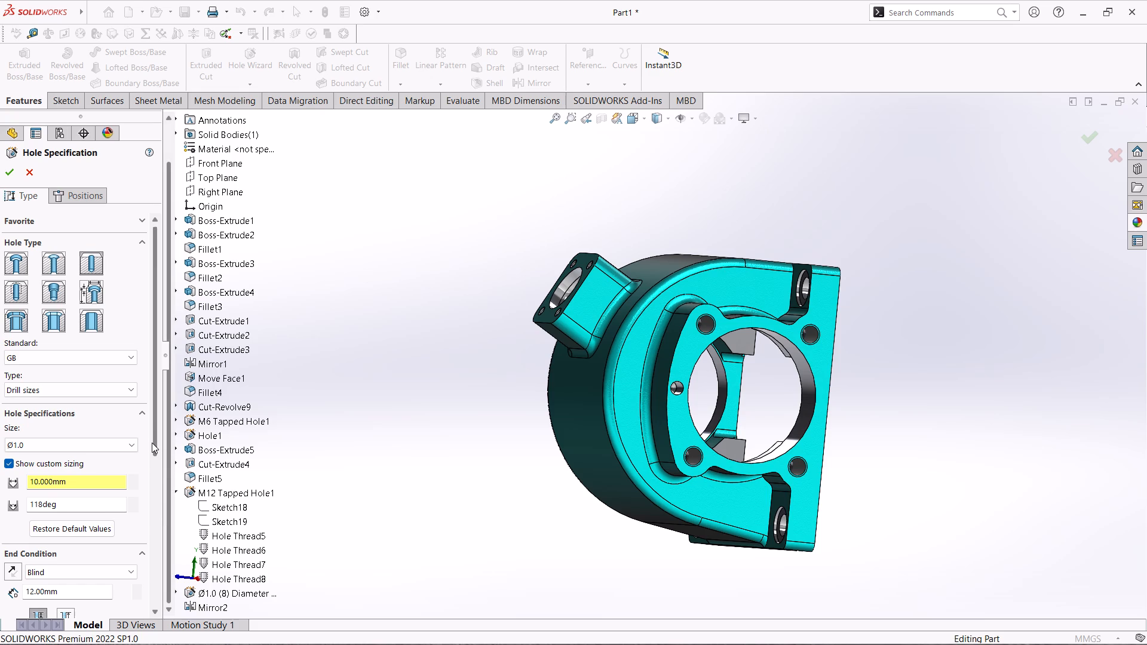
pyautogui.moveTo(152, 443); pyautogui.dragTo(151, 532)
pyautogui.moveTo(70, 441); pyautogui.dragTo(51, 432)
pyautogui.moveTo(59, 433); pyautogui.dragTo(0, 433)
pyautogui.write('10')
pyautogui.press('Return')
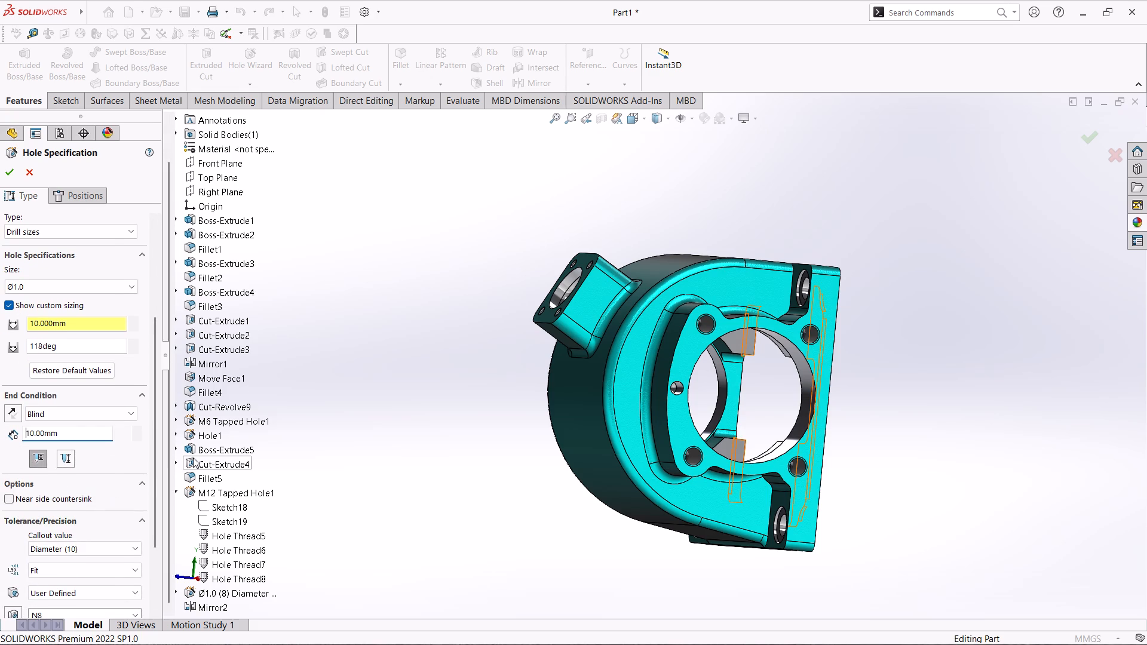
# Set the user-defined hole fit of the 10 mm diameter to F9.
pyautogui.moveTo(150, 474); pyautogui.dragTo(145, 540)
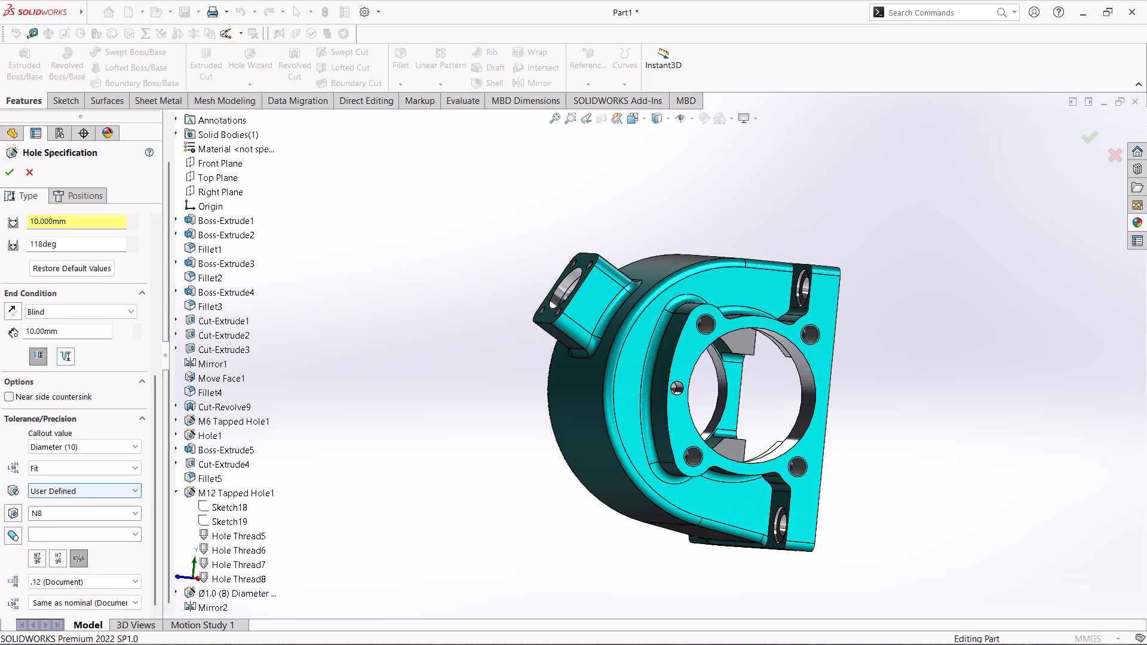
pyautogui.click(133, 514)
pyautogui.scroll(2, 109, 449)
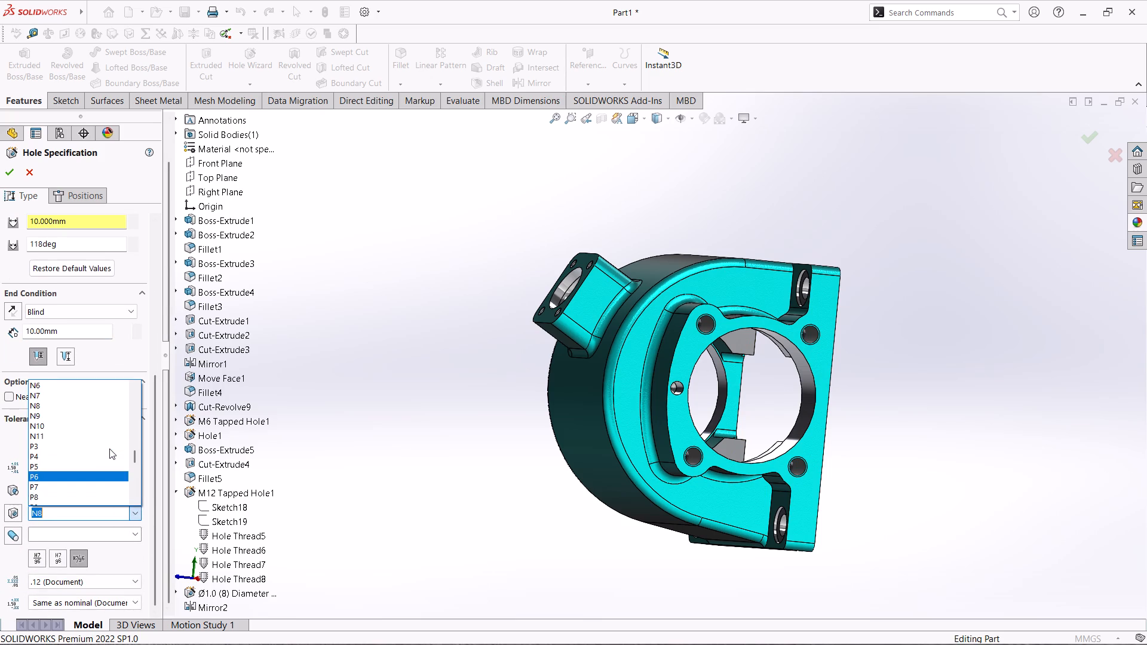
pyautogui.scroll(17, 107, 449)
pyautogui.scroll(6, 86, 441)
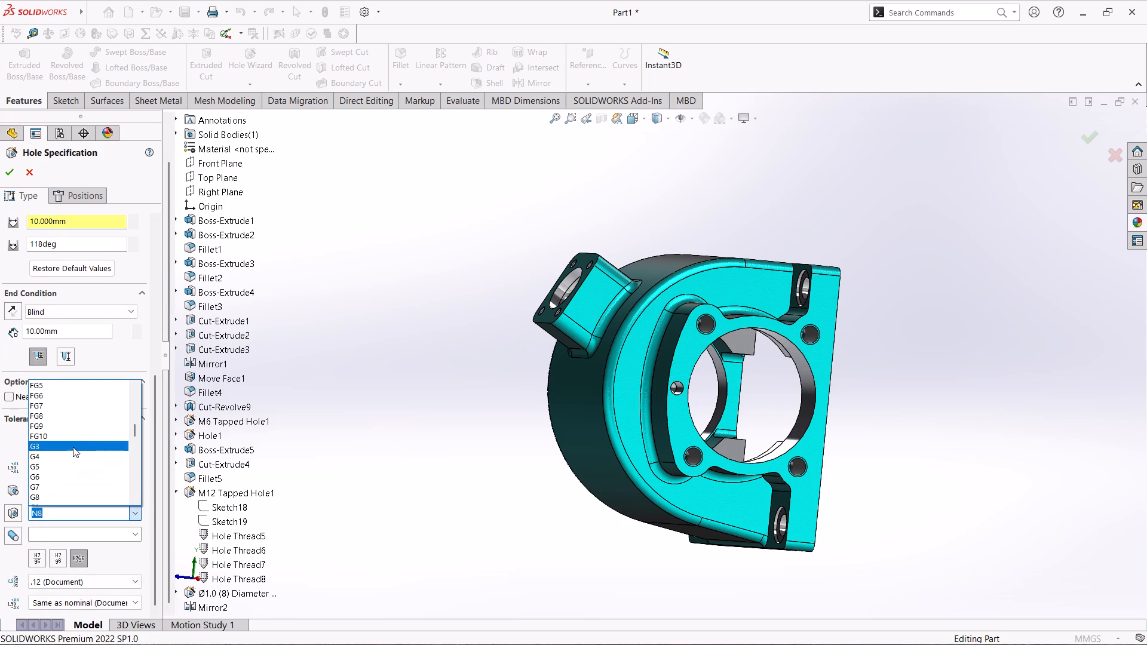
pyautogui.scroll(4, 72, 447)
pyautogui.scroll(-2, 65, 450)
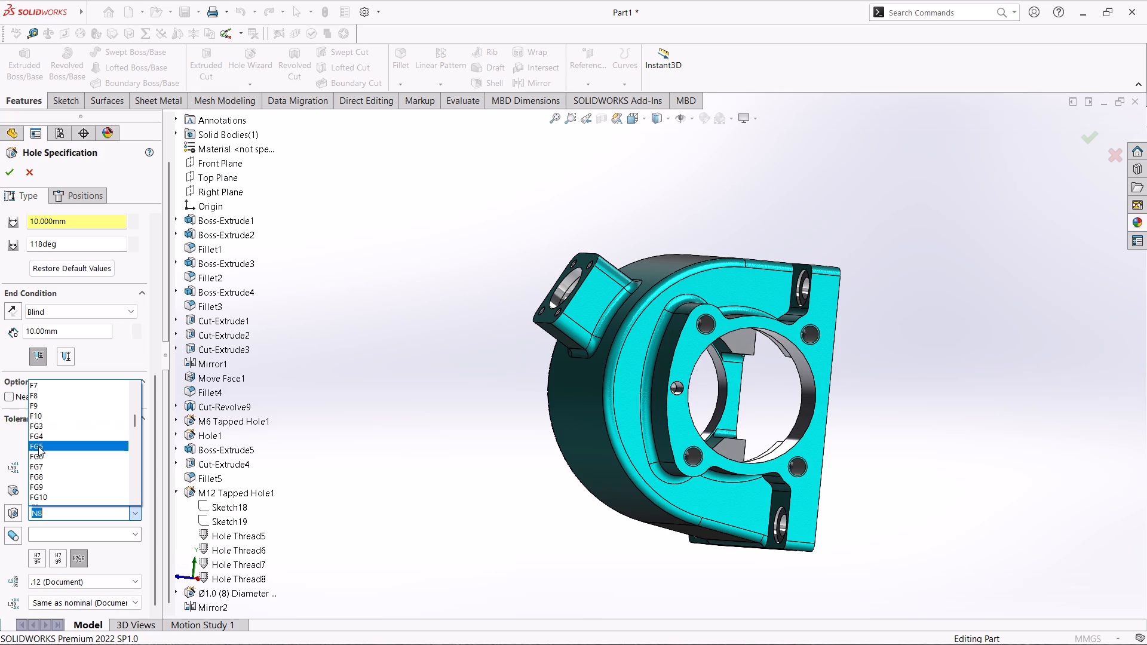
pyautogui.click(63, 406)
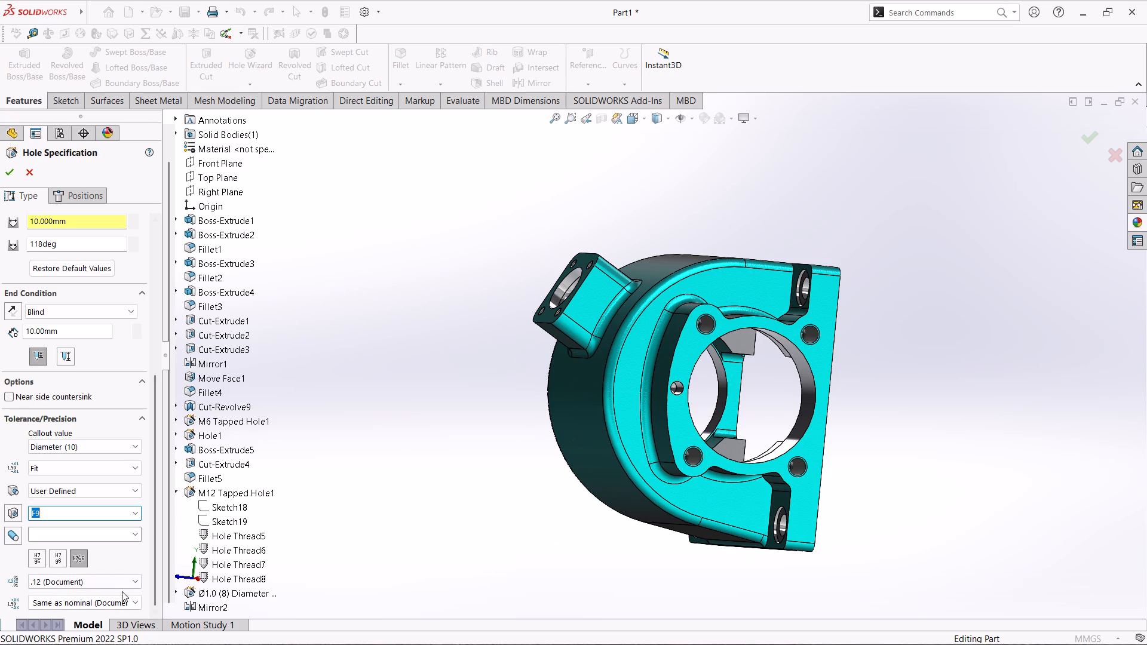
pyautogui.click(80, 565)
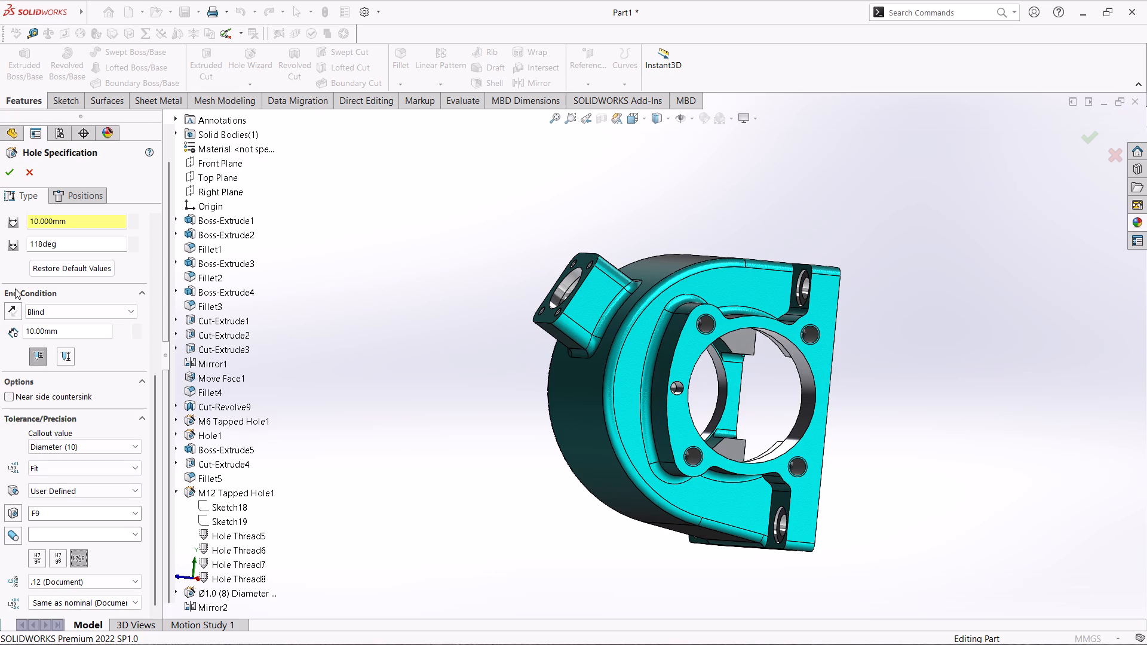
# Place two hole points on the flat mounting face, at the centres of the two rounded pads projecting into the opening.
pyautogui.click(66, 191)
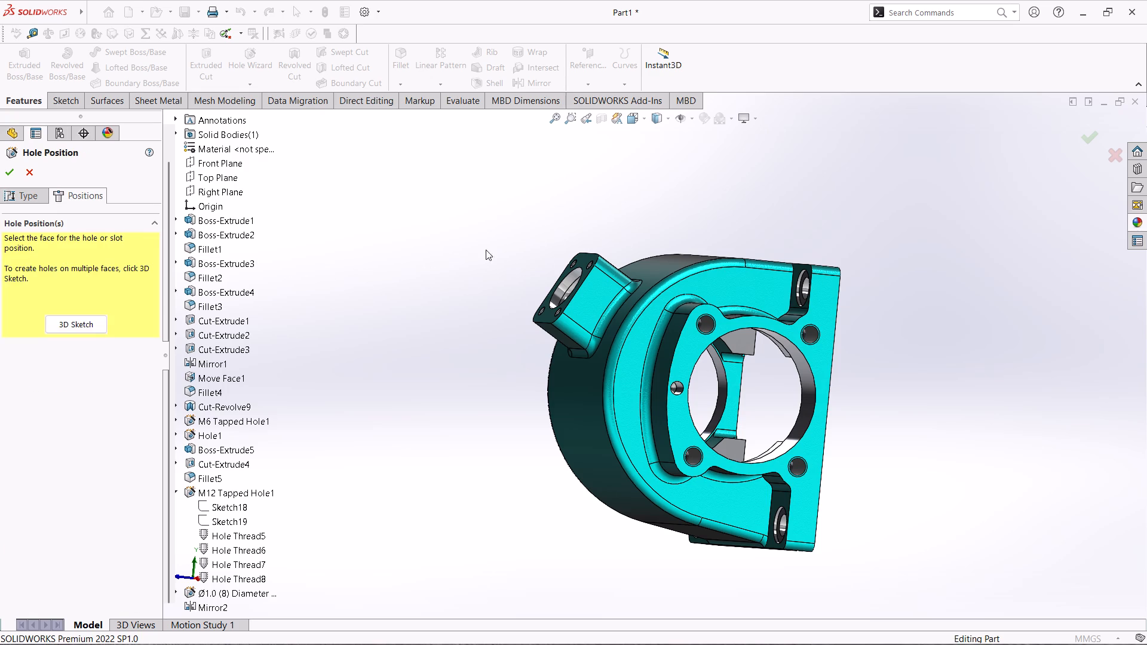
pyautogui.moveTo(901, 326); pyautogui.dragTo(761, 354, button='middle')
pyautogui.click(725, 280)
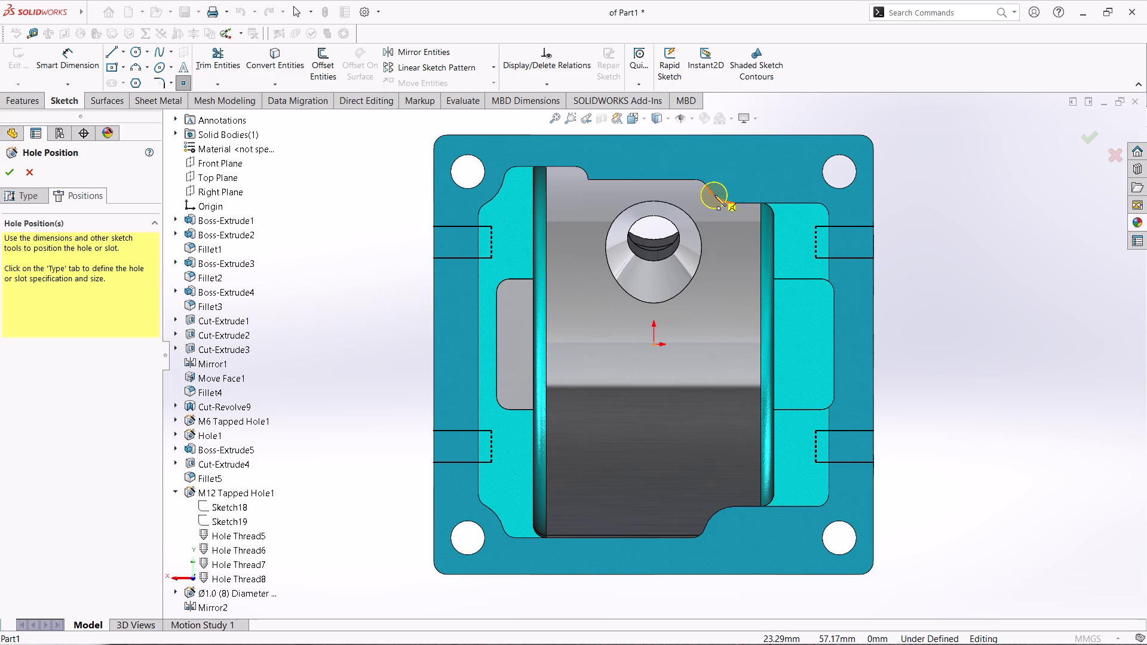
pyautogui.click(736, 170)
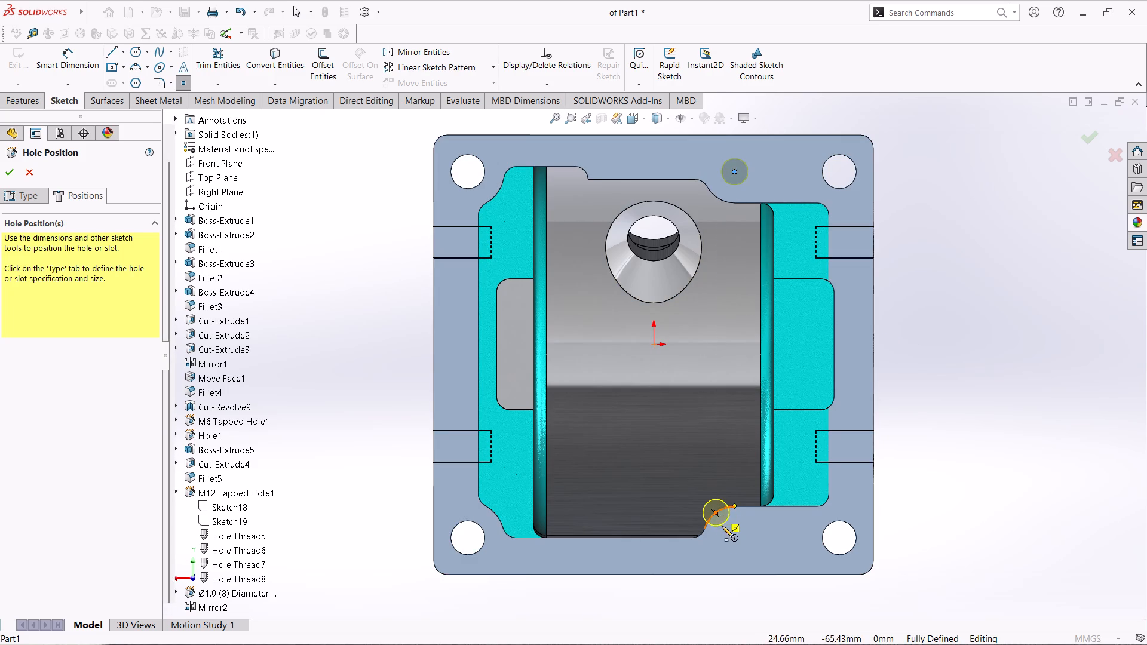
pyautogui.click(734, 538)
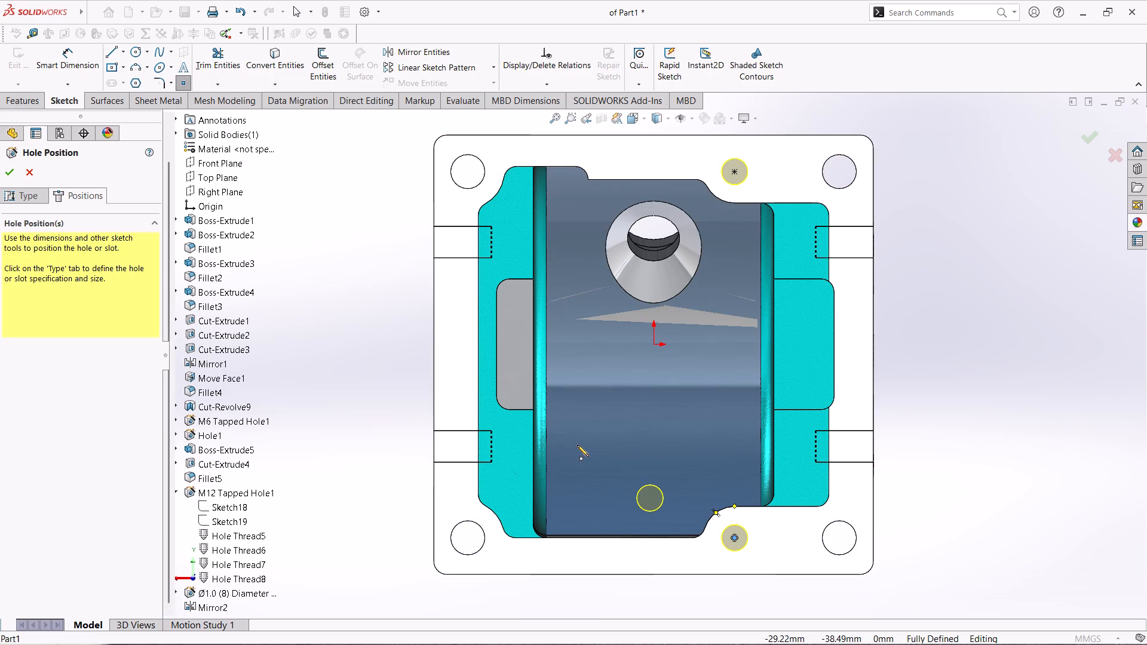
# Add a driven horizontal dimension between the lower hole point and the centre of the nearest corner hole on the mounting face.
pyautogui.click(72, 51)
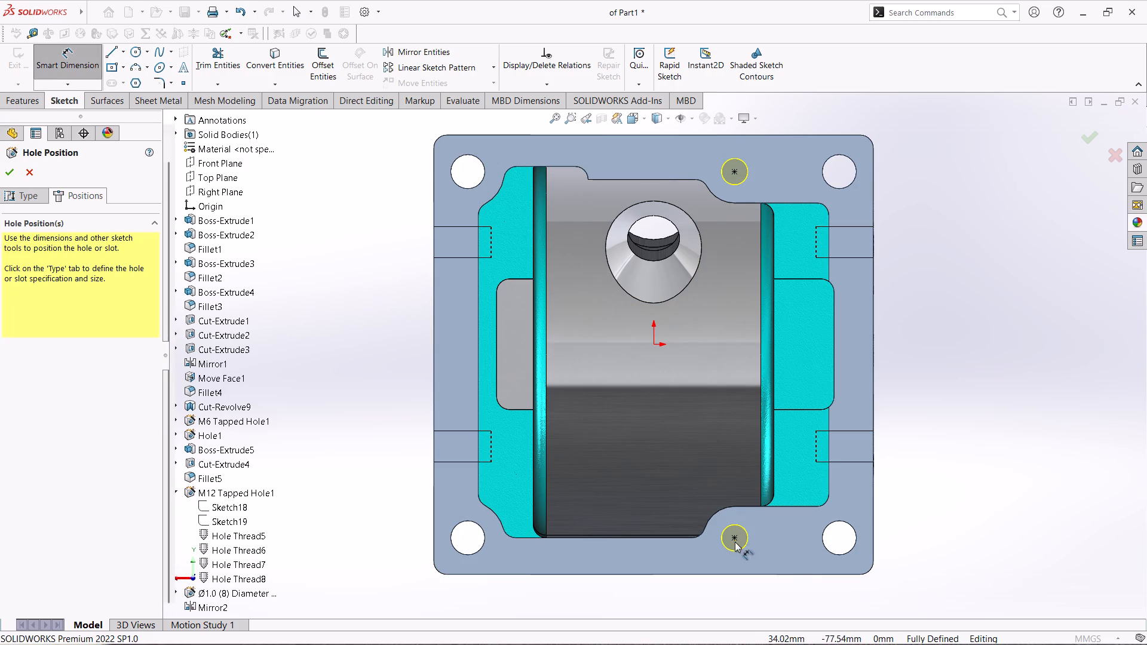
pyautogui.click(734, 538)
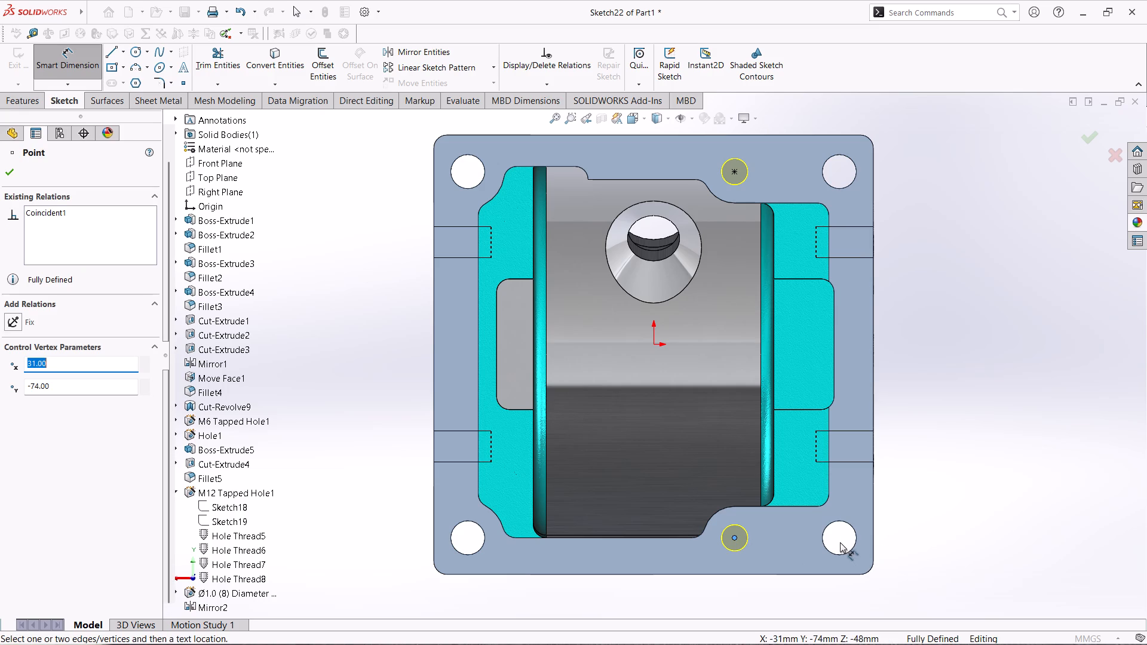
pyautogui.scroll(-3, 844, 554)
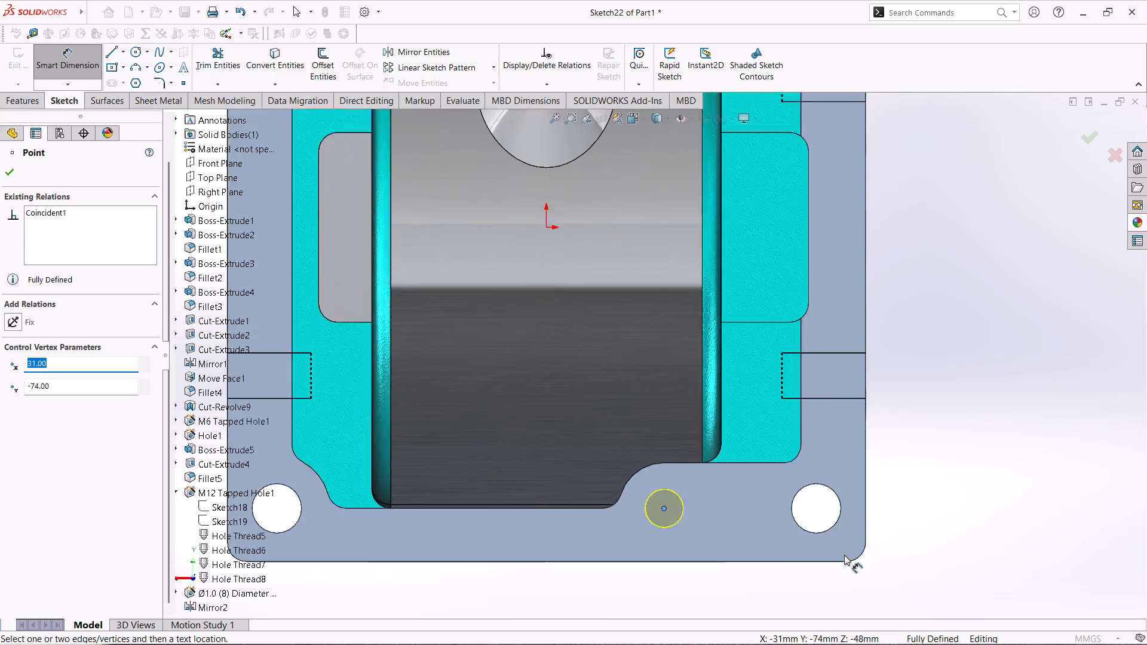
pyautogui.scroll(-2, 844, 555)
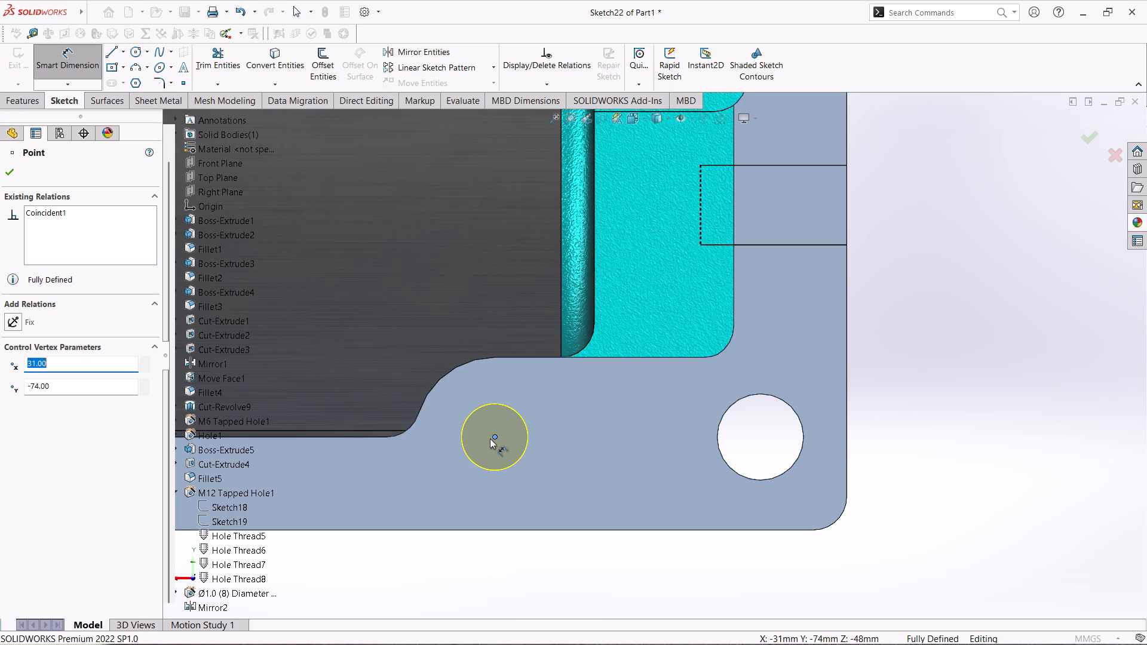
pyautogui.click(10, 168)
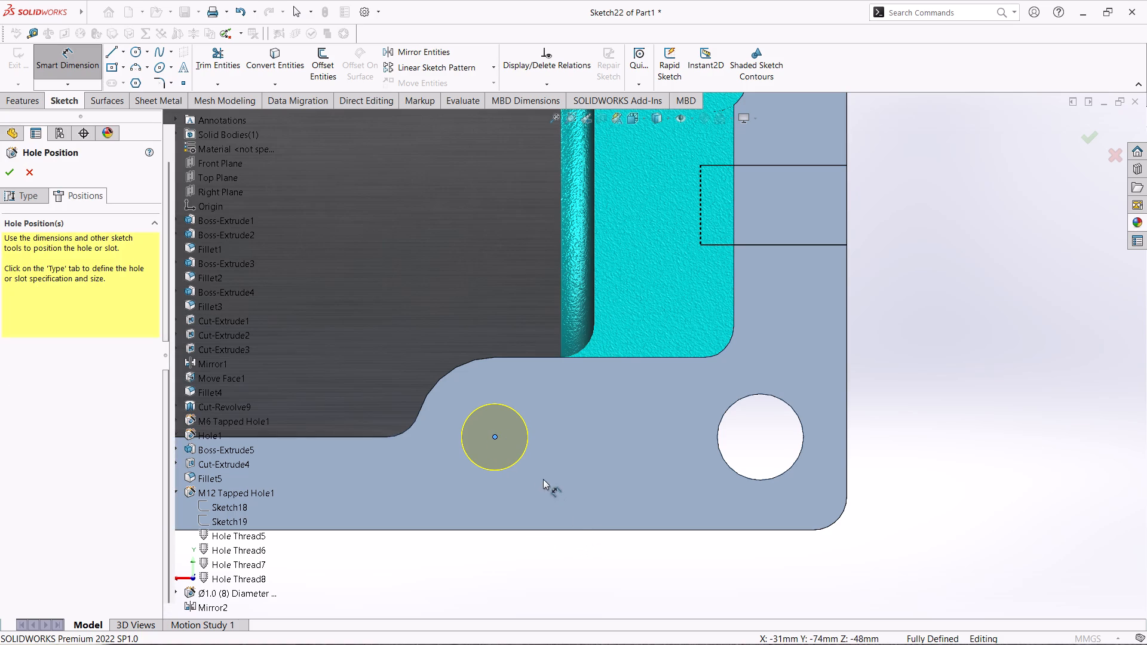
pyautogui.click(518, 459)
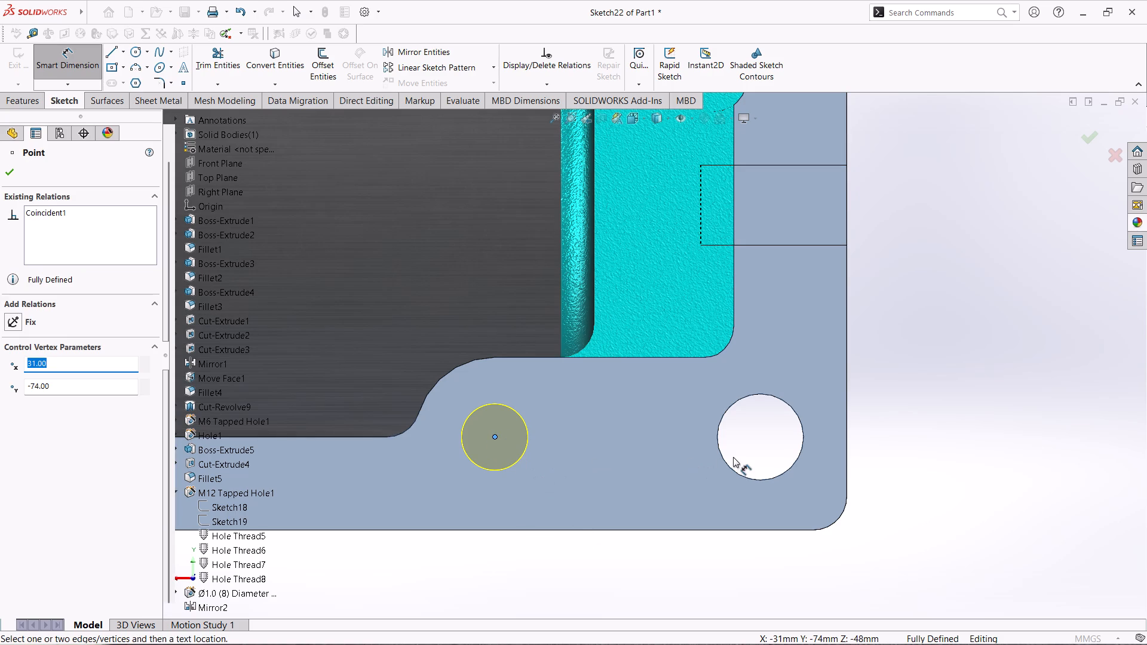
pyautogui.click(727, 462)
pyautogui.click(648, 499)
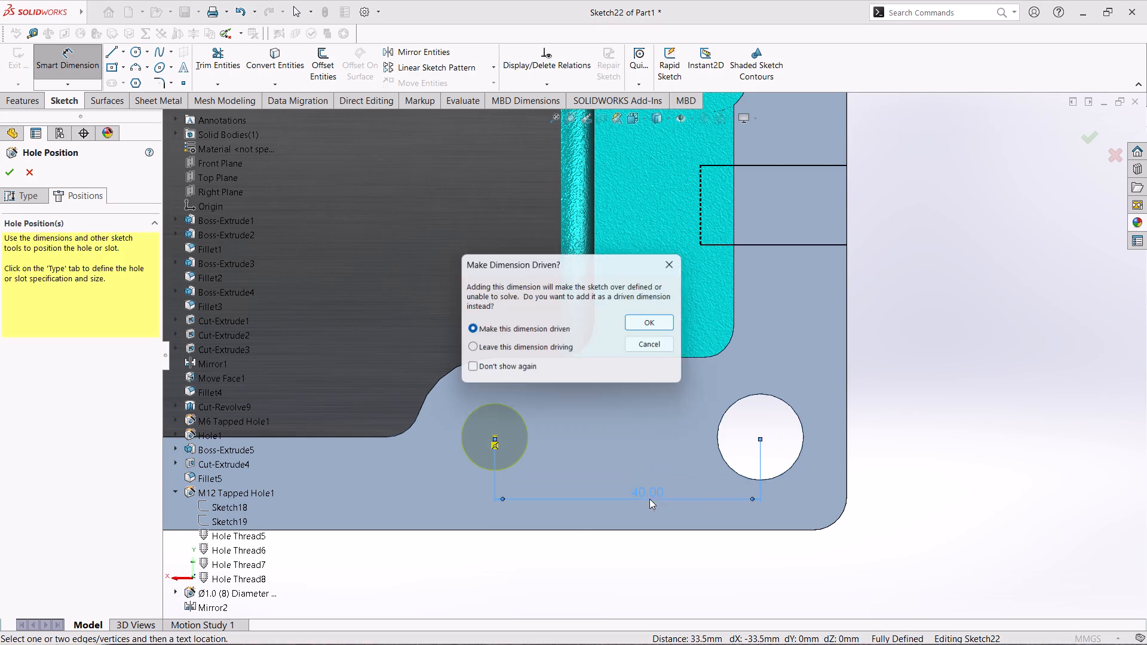
pyautogui.click(655, 321)
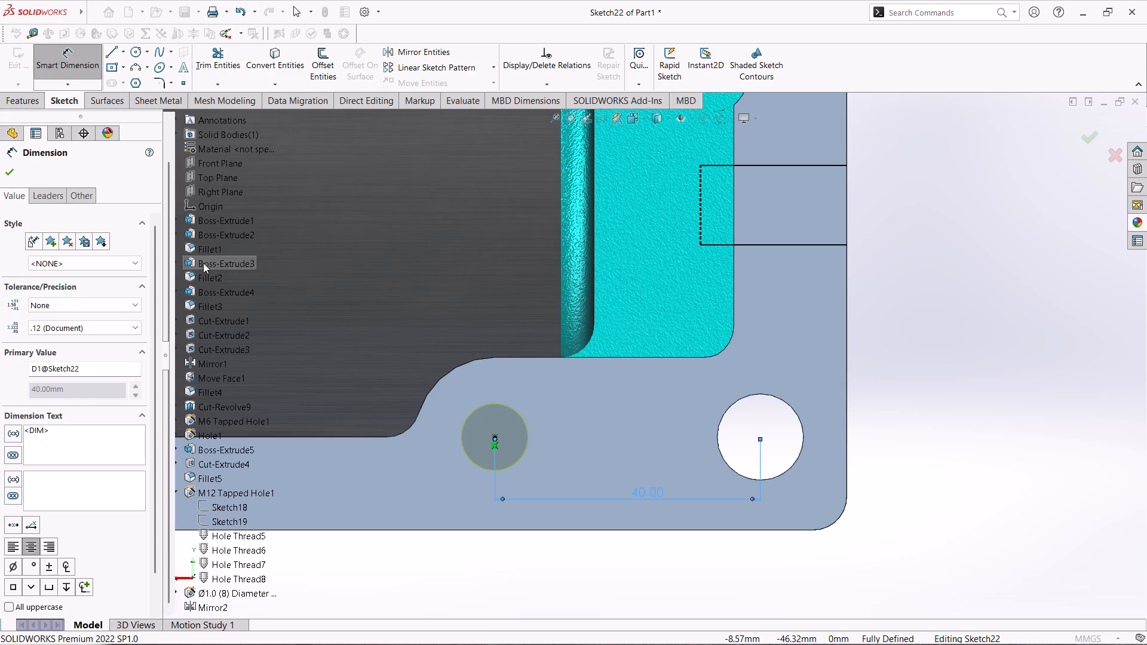
pyautogui.scroll(7, 635, 311)
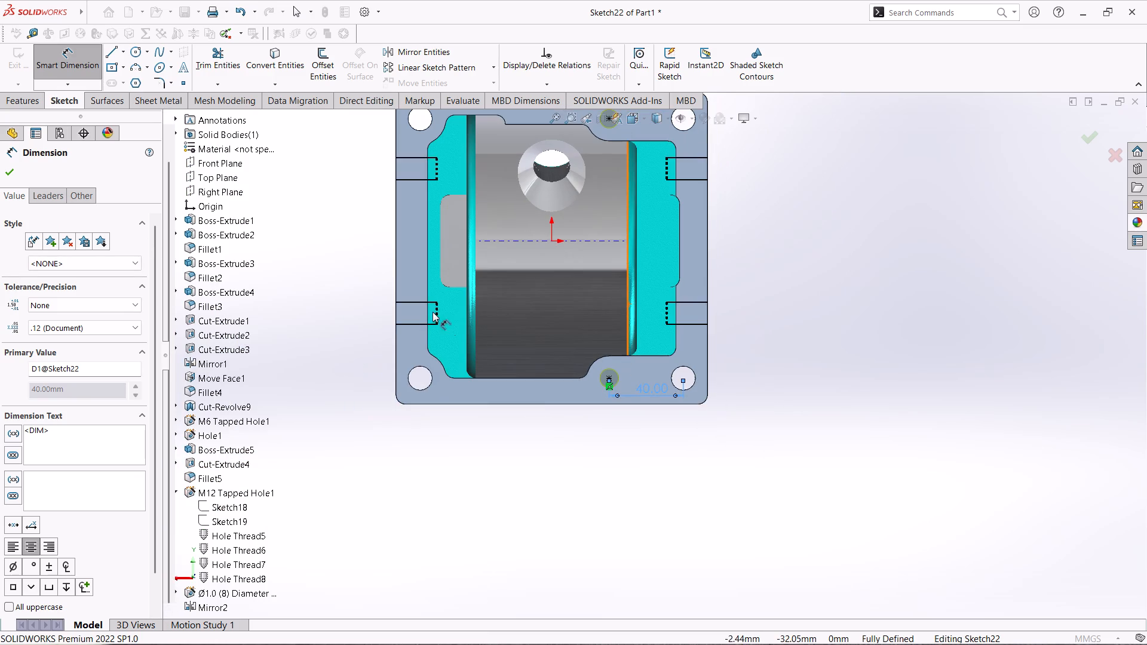
pyautogui.click(6, 176)
# Finish the Hole Wizard feature to cut the two 10 mm blind holes in the mounting face.
pyautogui.moveTo(766, 243); pyautogui.dragTo(774, 331, button='middle')
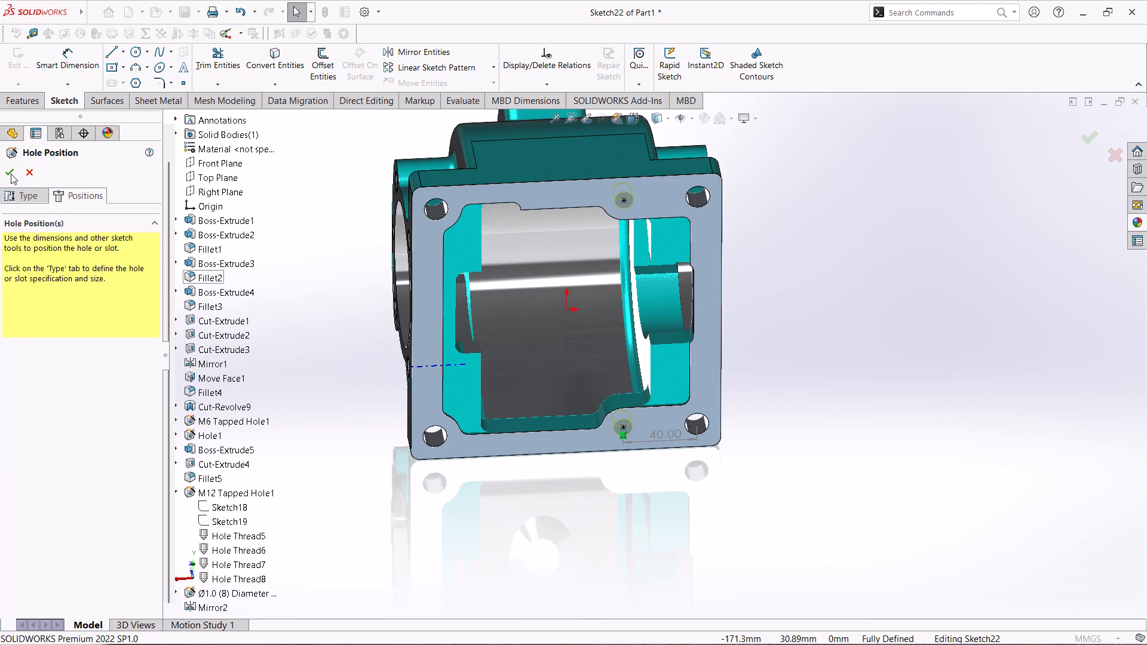
pyautogui.click(11, 174)
pyautogui.scroll(-5, 632, 206)
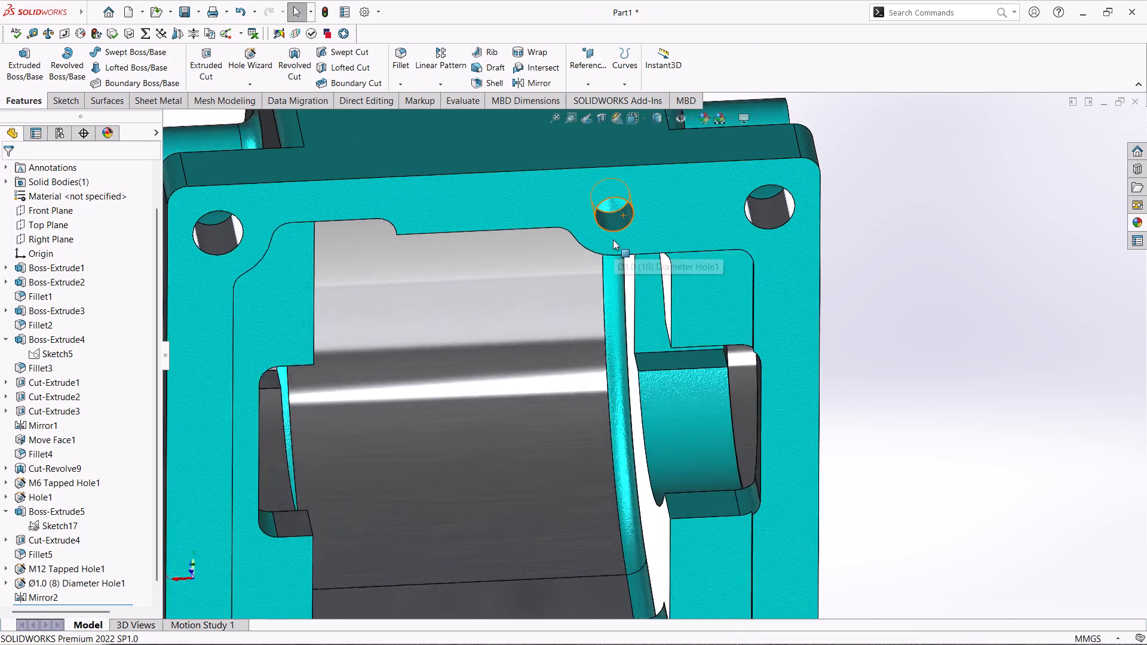
pyautogui.scroll(-1, 613, 239)
pyautogui.moveTo(588, 370); pyautogui.dragTo(600, 332, button='middle')
pyautogui.scroll(7, 600, 332)
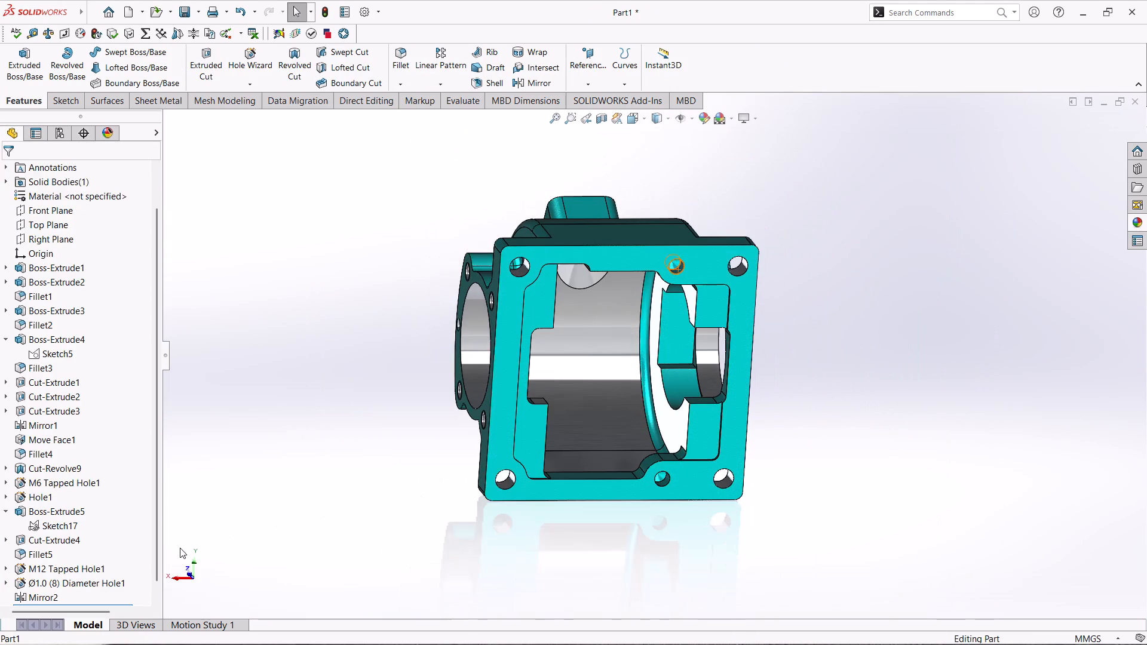
# Apply the polished aluminum appearance to the new 10 mm diameter hole feature.
pyautogui.moveTo(154, 532); pyautogui.dragTo(136, 640)
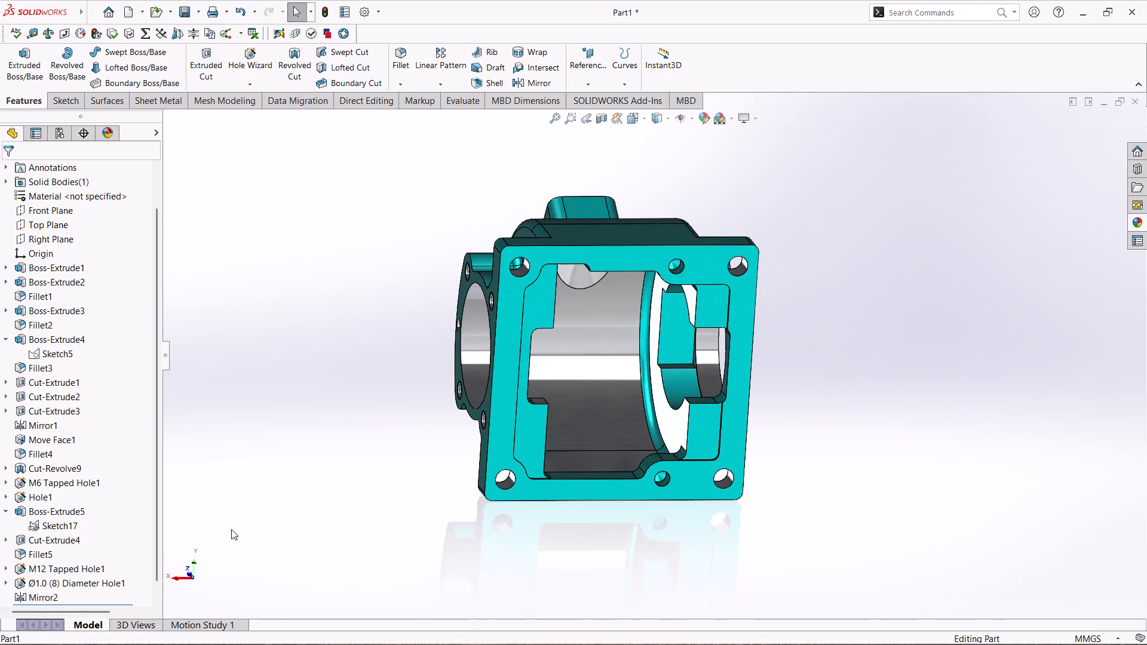
pyautogui.moveTo(155, 547); pyautogui.dragTo(152, 595)
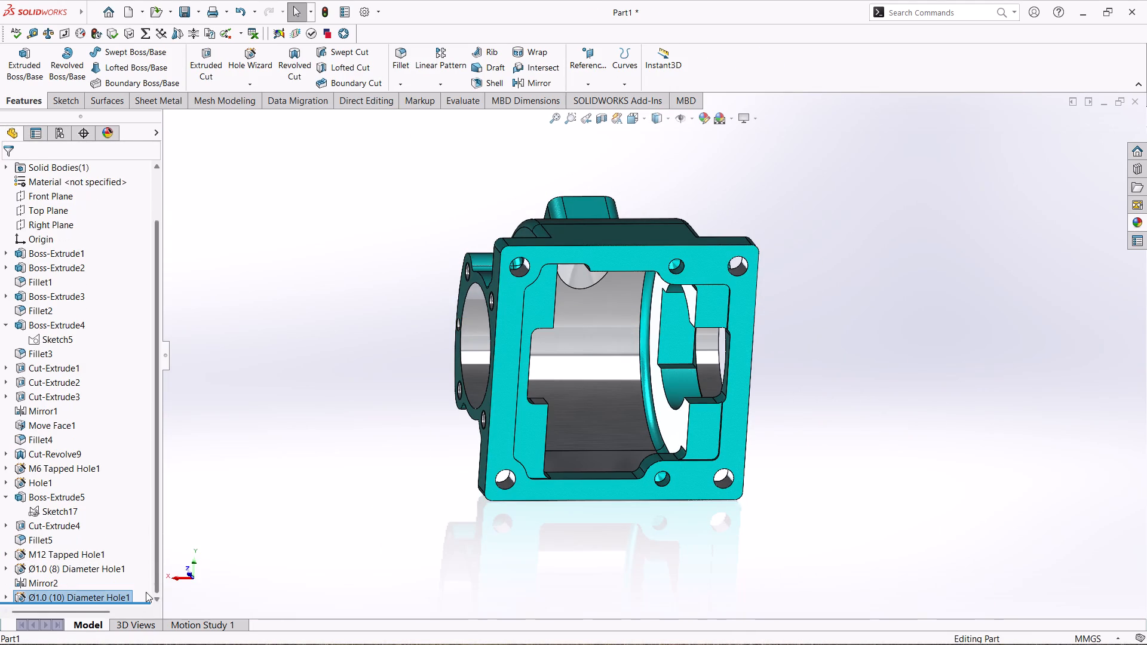
pyautogui.click(1143, 224)
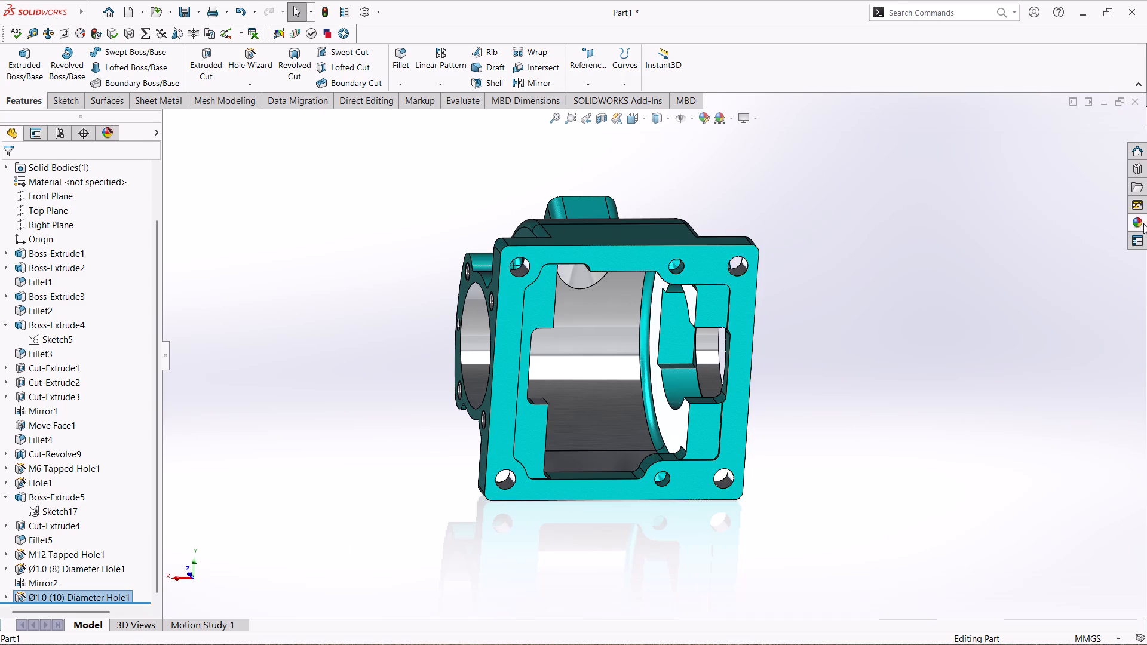
pyautogui.click(860, 494)
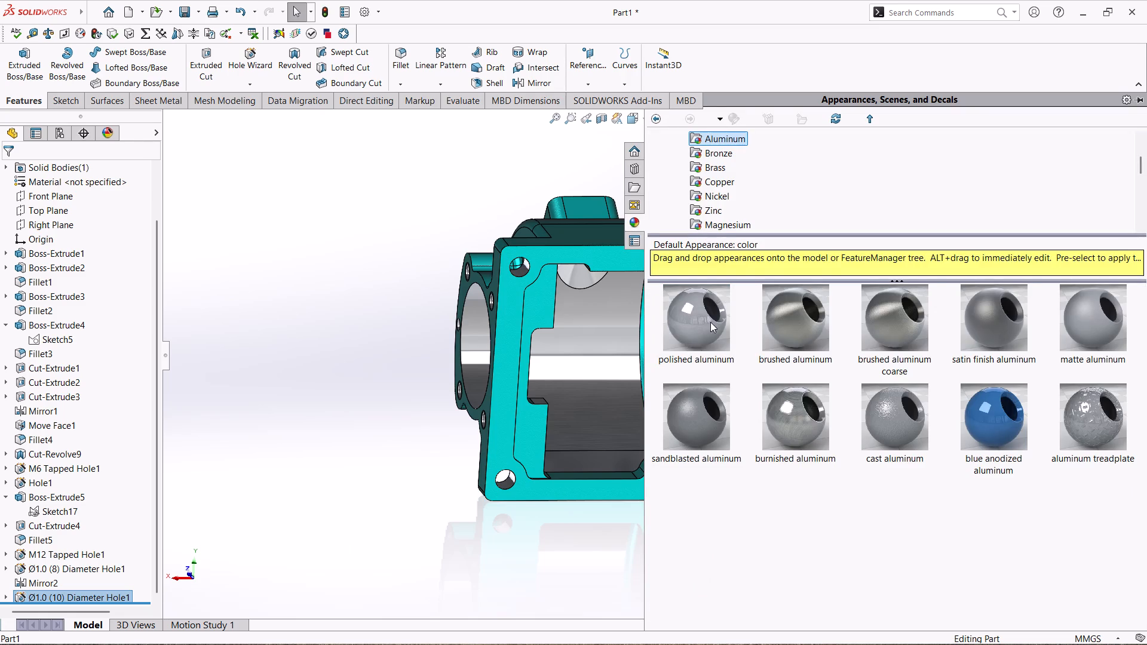
pyautogui.doubleClick(711, 321)
pyautogui.click(757, 530)
pyautogui.click(574, 539)
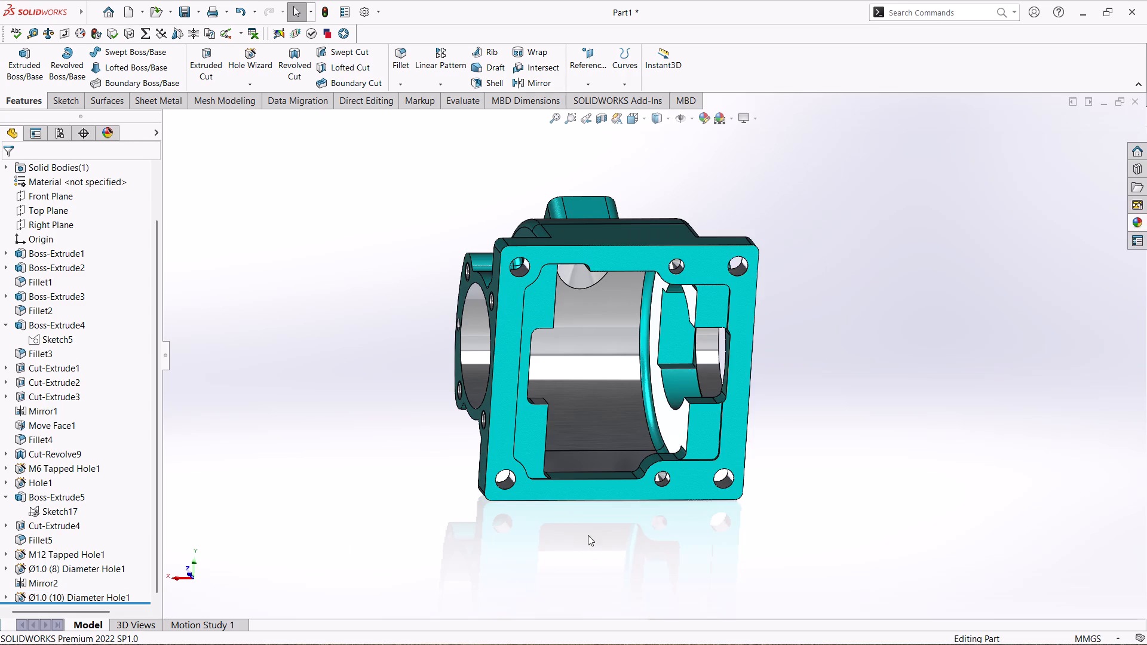
# Examine the housing from all sides, including the mounting face, end flanges, port boss and bores.
pyautogui.scroll(-6, 732, 318)
pyautogui.scroll(7, 583, 222)
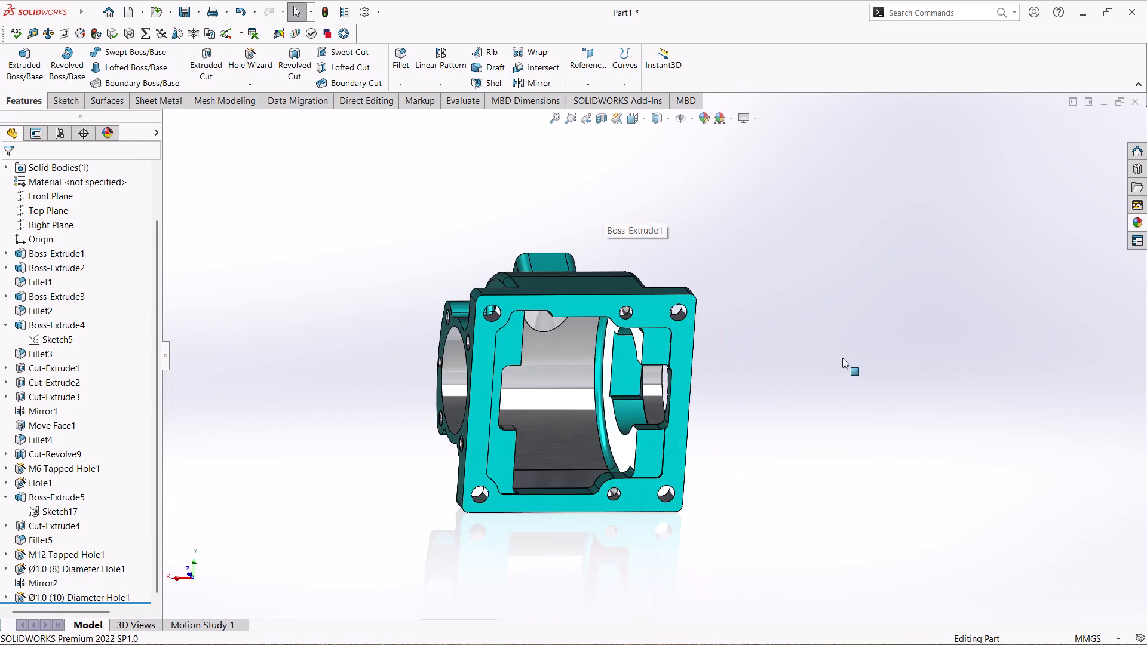
pyautogui.moveTo(842, 358); pyautogui.dragTo(796, 623, button='middle')
pyautogui.moveTo(889, 263); pyautogui.dragTo(847, 449, button='middle')
pyautogui.scroll(-1, 854, 419)
pyautogui.moveTo(800, 377); pyautogui.dragTo(760, 335, button='middle')
pyautogui.scroll(1, 795, 376)
pyautogui.scroll(1, 962, 420)
pyautogui.moveTo(962, 420); pyautogui.dragTo(964, 420, button='middle')
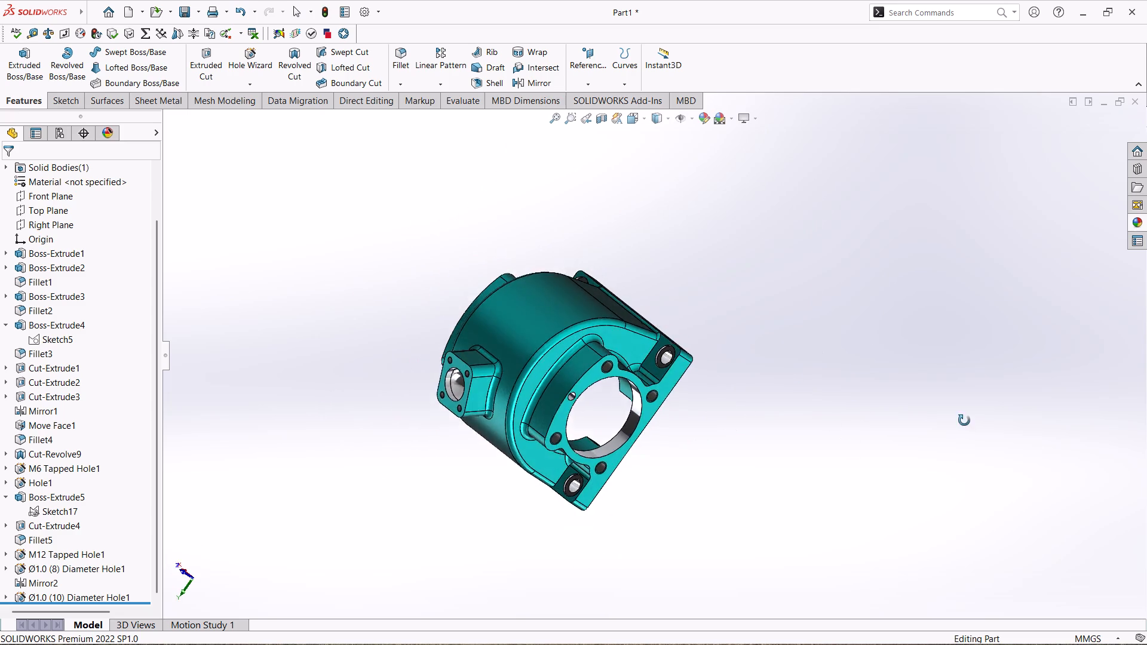
pyautogui.moveTo(964, 420); pyautogui.dragTo(1022, 320, button='middle')
pyautogui.moveTo(1026, 449); pyautogui.dragTo(969, 464, button='middle')
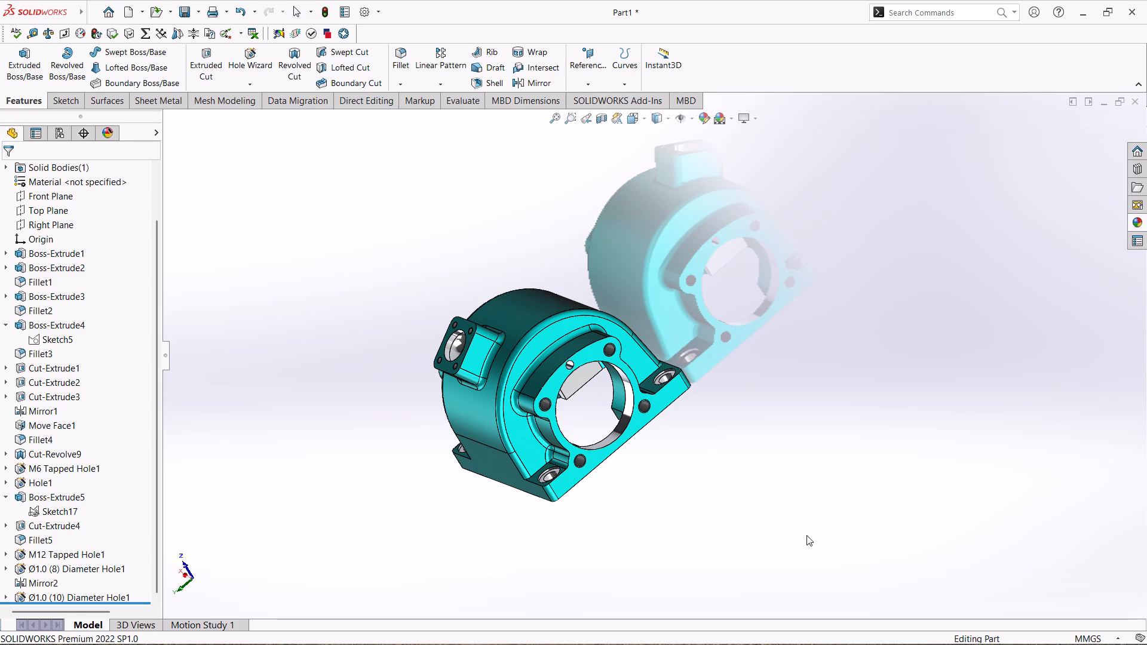
pyautogui.moveTo(694, 489); pyautogui.dragTo(765, 493, button='middle')
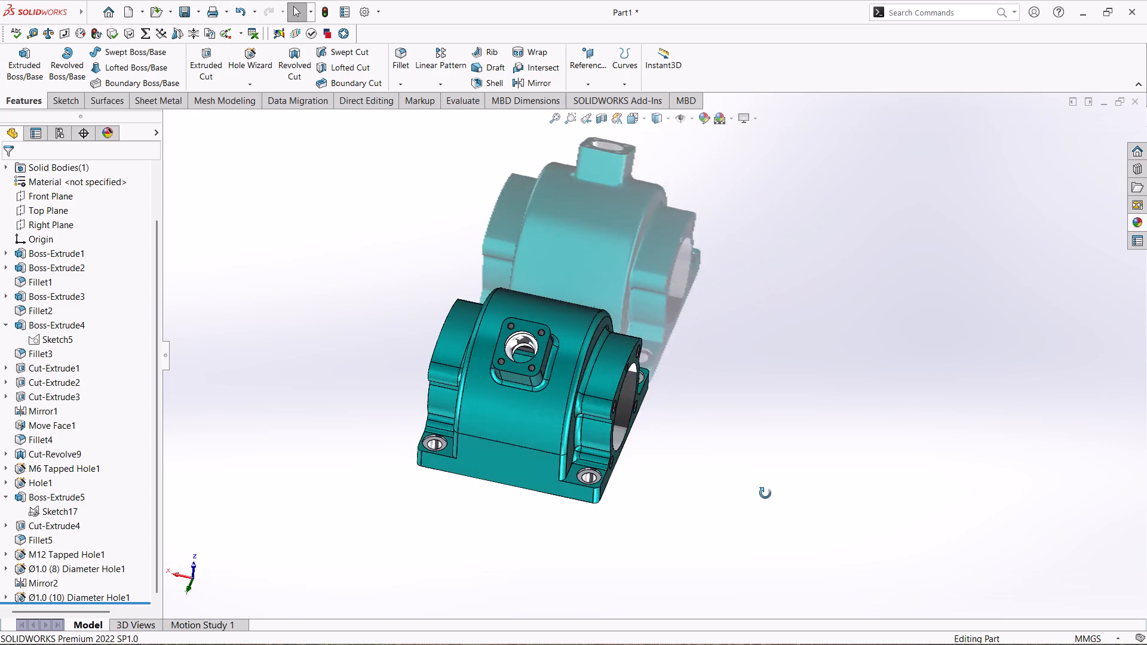
pyautogui.moveTo(765, 493); pyautogui.dragTo(771, 493, button='middle')
pyautogui.scroll(-1, 757, 432)
pyautogui.moveTo(757, 432); pyautogui.dragTo(707, 460, button='middle')
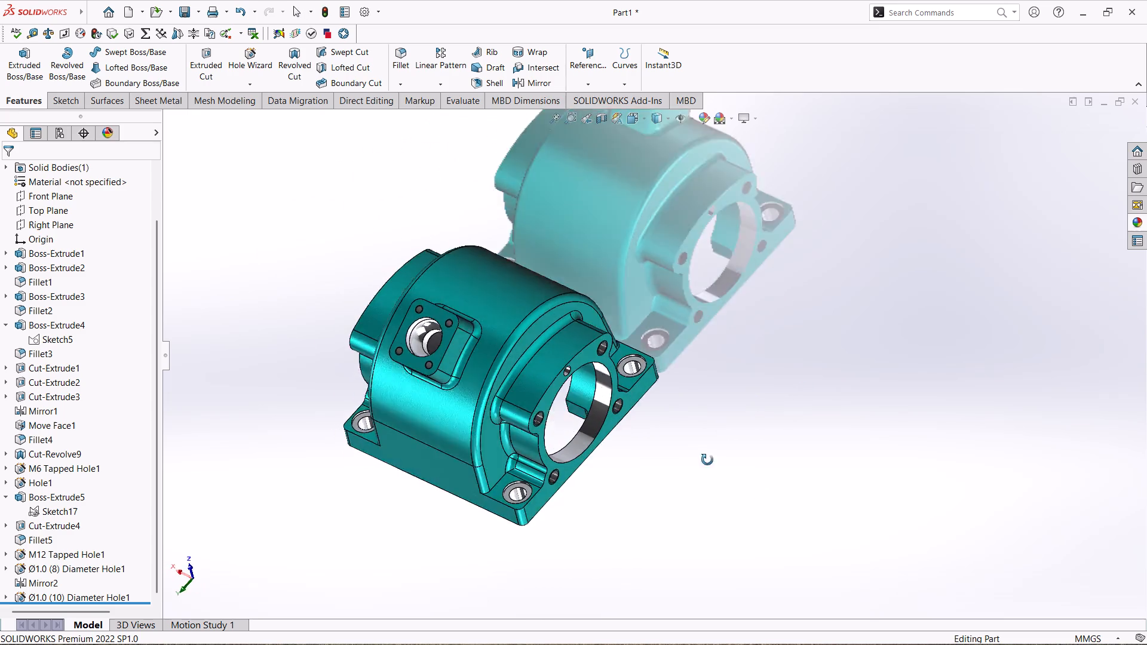
pyautogui.moveTo(707, 460); pyautogui.dragTo(580, 545, button='middle')
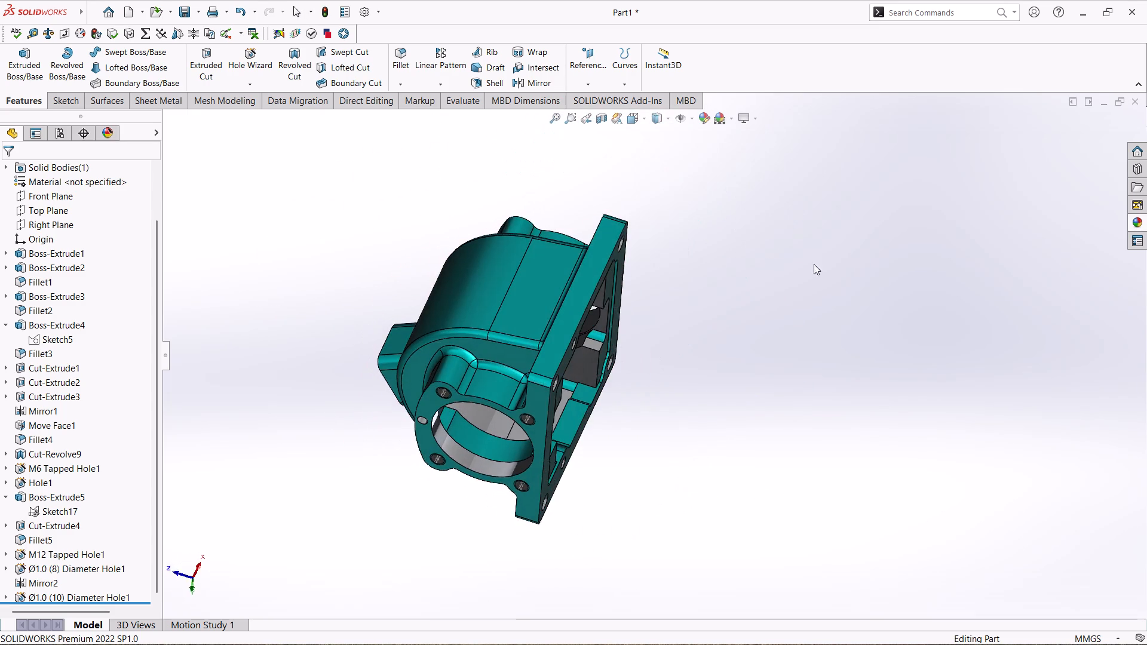
pyautogui.moveTo(835, 232); pyautogui.dragTo(836, 536, button='middle')
pyautogui.moveTo(750, 148); pyautogui.dragTo(711, 308, button='middle')
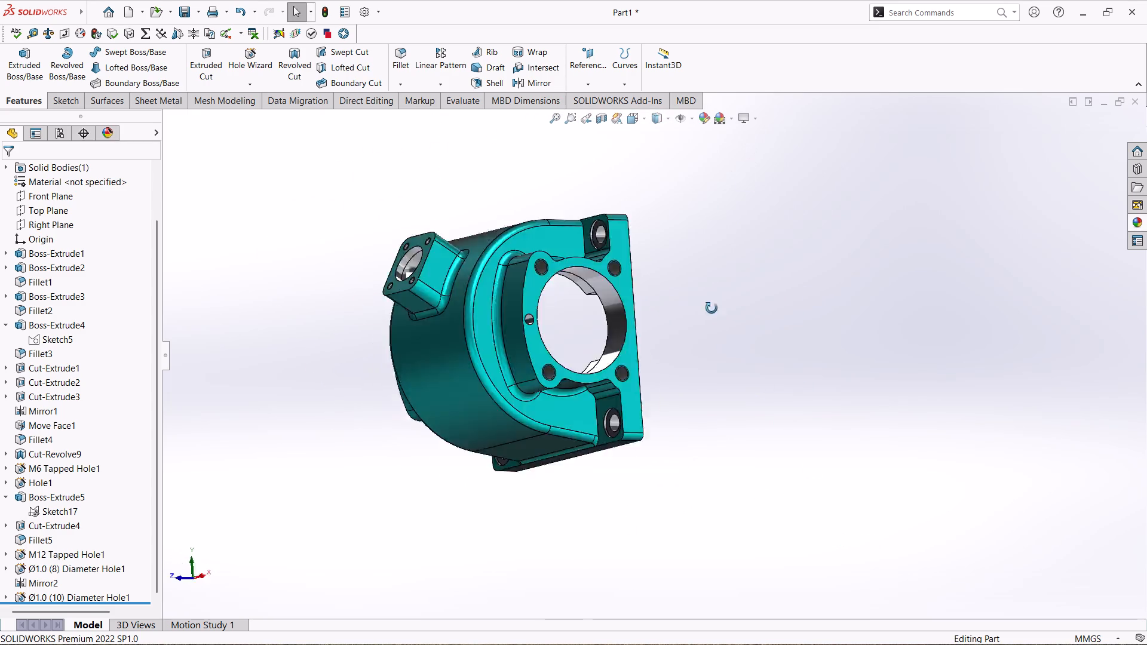
pyautogui.moveTo(711, 308); pyautogui.dragTo(631, 447, button='middle')
pyautogui.moveTo(664, 164); pyautogui.dragTo(762, 359, button='middle')
pyautogui.scroll(-1, 757, 354)
pyautogui.moveTo(692, 254); pyautogui.dragTo(717, 189, button='middle')
pyautogui.scroll(1, 717, 191)
pyautogui.moveTo(639, 326); pyautogui.dragTo(645, 257, button='middle')
pyautogui.scroll(1, 633, 315)
# Show the housing in the isometric view and inspect its port boss, corner holes and flange from there.
pyautogui.click(635, 116)
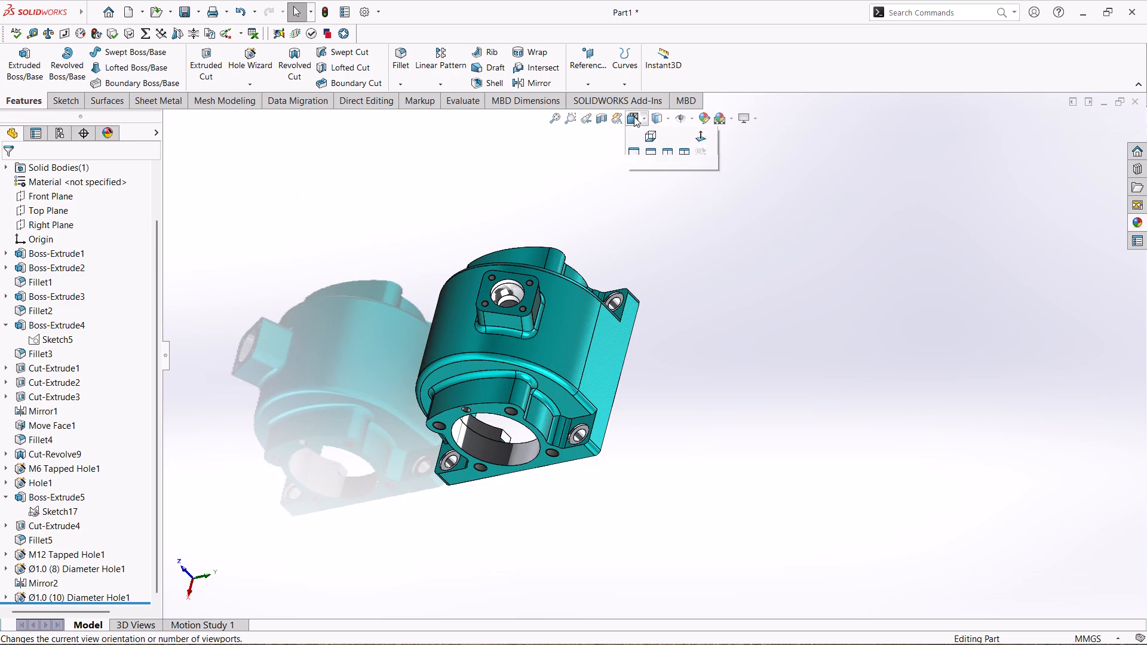
pyautogui.click(697, 148)
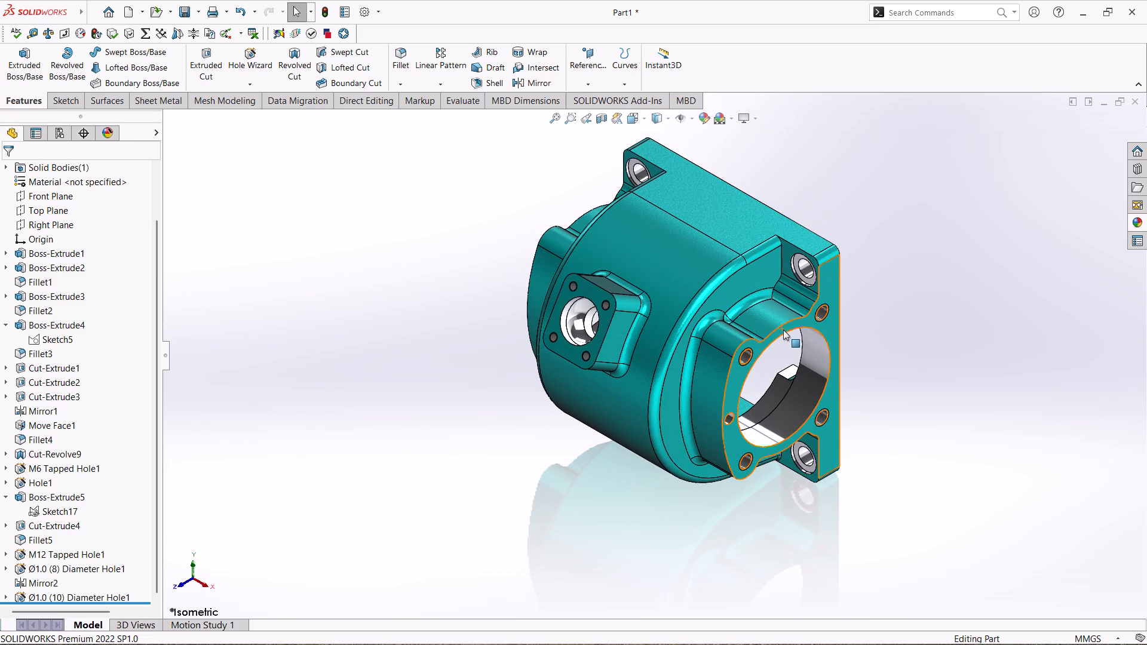
pyautogui.moveTo(907, 261); pyautogui.dragTo(986, 208, button='middle')
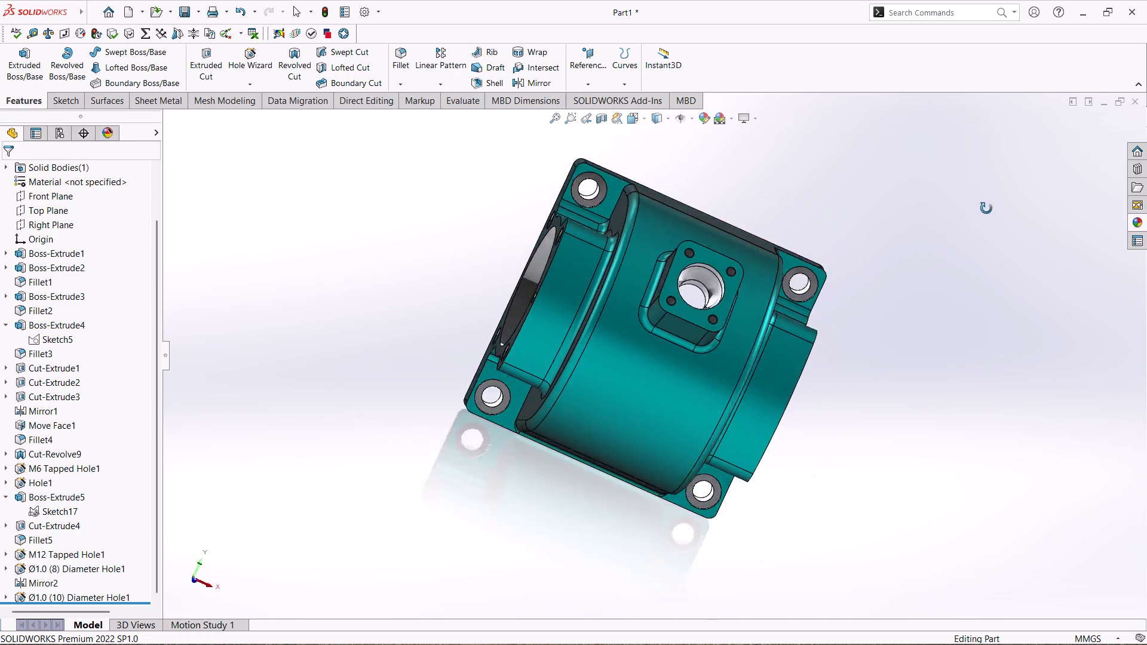
pyautogui.moveTo(986, 208); pyautogui.dragTo(1017, 125, button='middle')
pyautogui.moveTo(884, 405); pyautogui.dragTo(808, 236, button='middle')
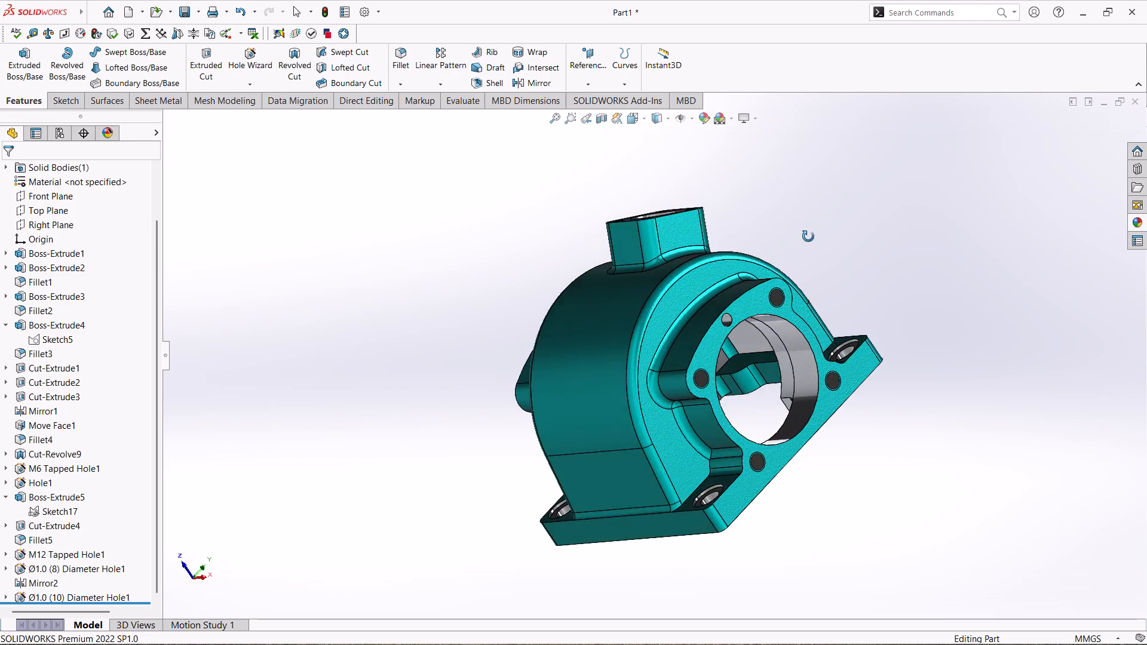
pyautogui.moveTo(808, 236); pyautogui.dragTo(745, 438, button='middle')
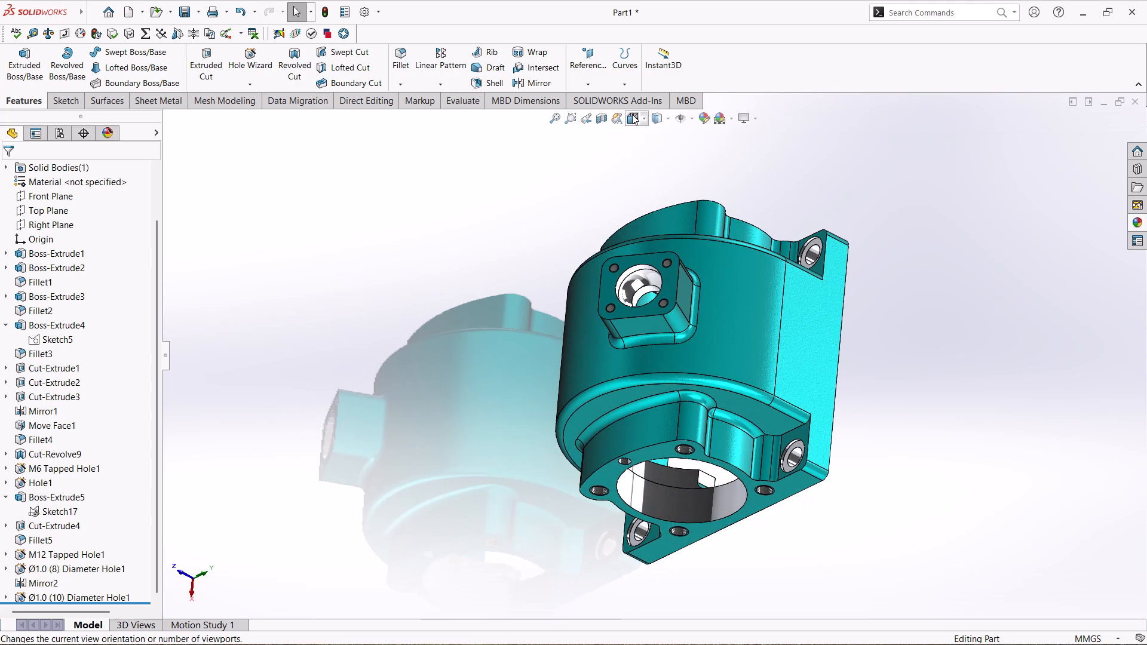
# View the housing in the dimetric and trimetric orientations and inspect its end flange.
pyautogui.click(632, 114)
pyautogui.click(714, 152)
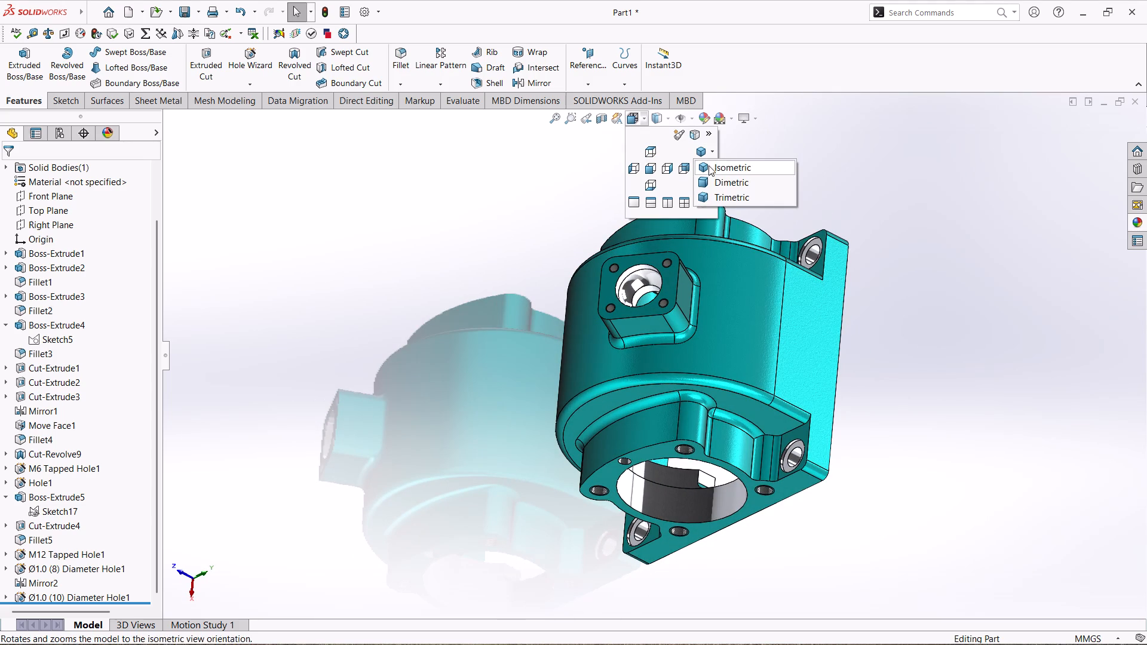
pyautogui.click(707, 176)
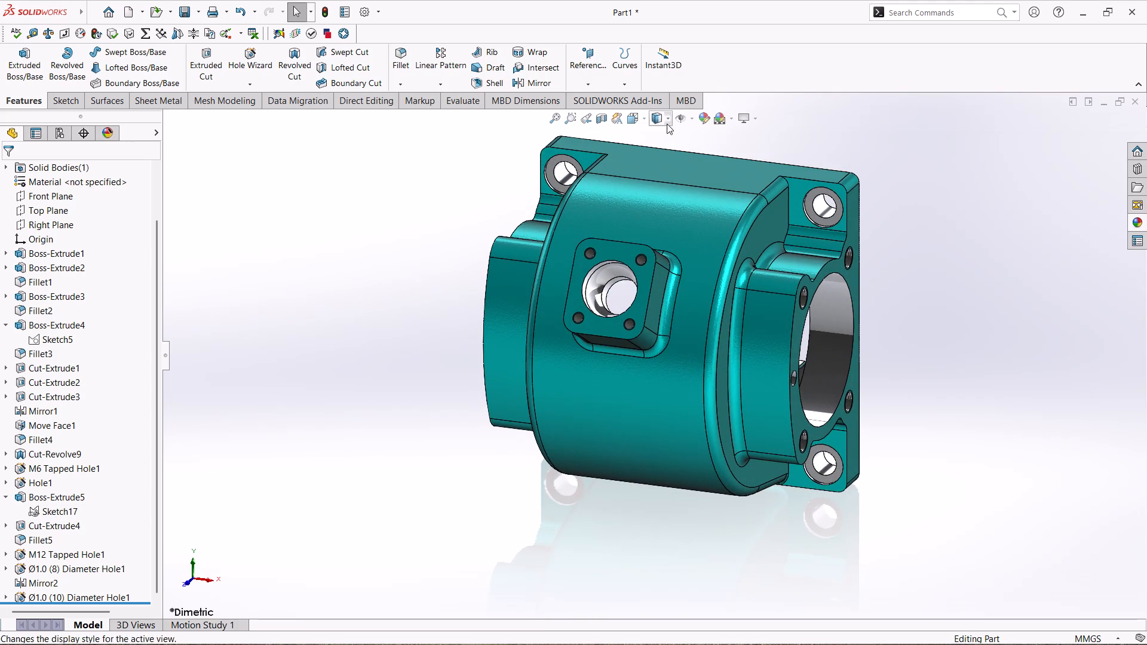
pyautogui.click(645, 118)
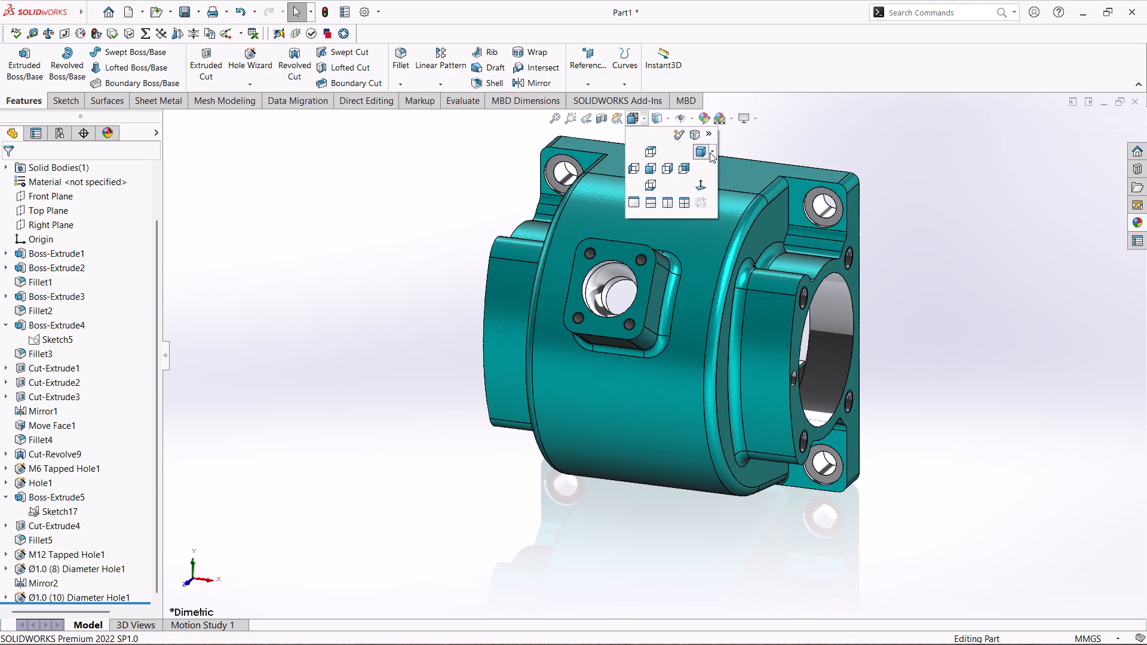
pyautogui.click(710, 151)
pyautogui.click(729, 193)
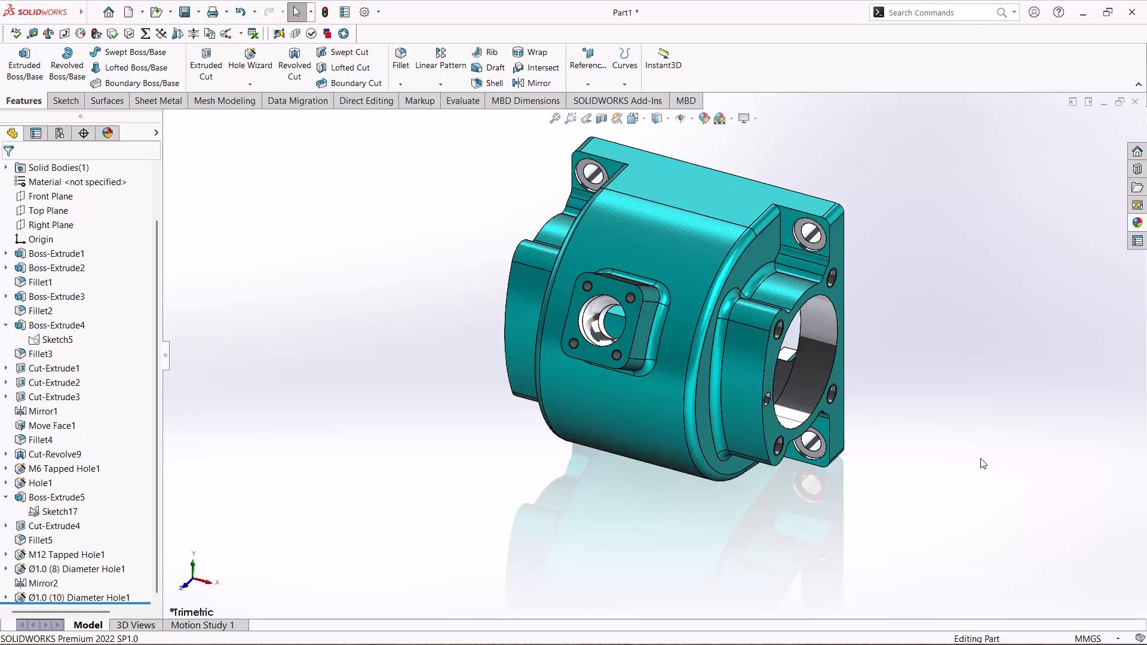
pyautogui.scroll(-1, 887, 450)
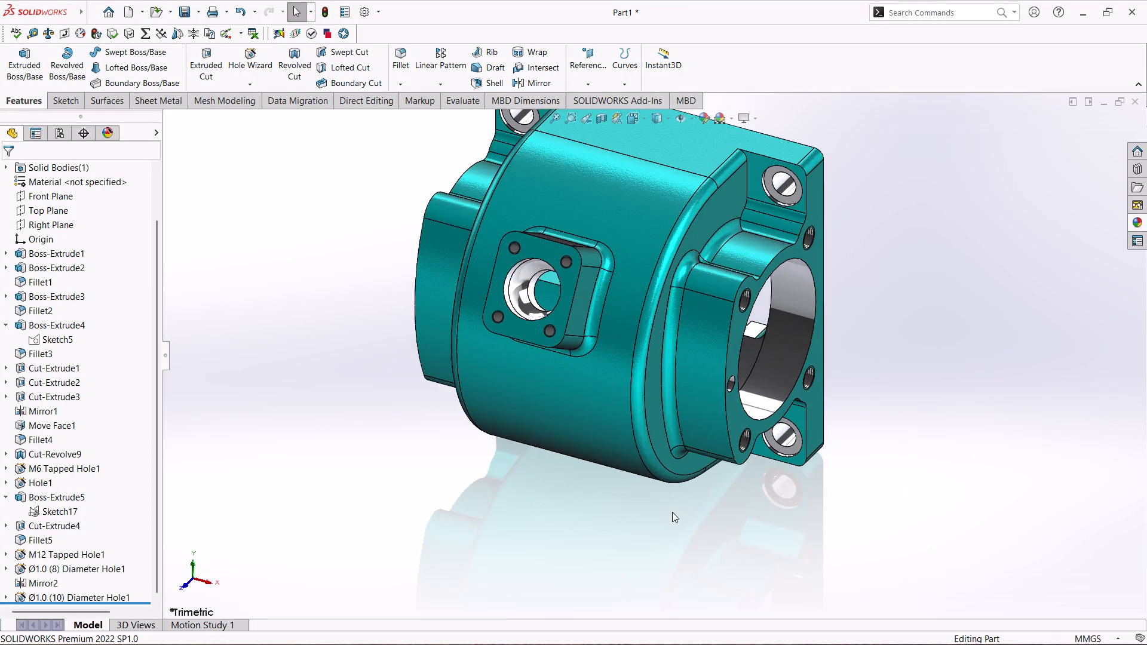
pyautogui.moveTo(668, 510); pyautogui.dragTo(683, 151, button='middle')
pyautogui.moveTo(830, 450); pyautogui.dragTo(944, 360, button='middle')
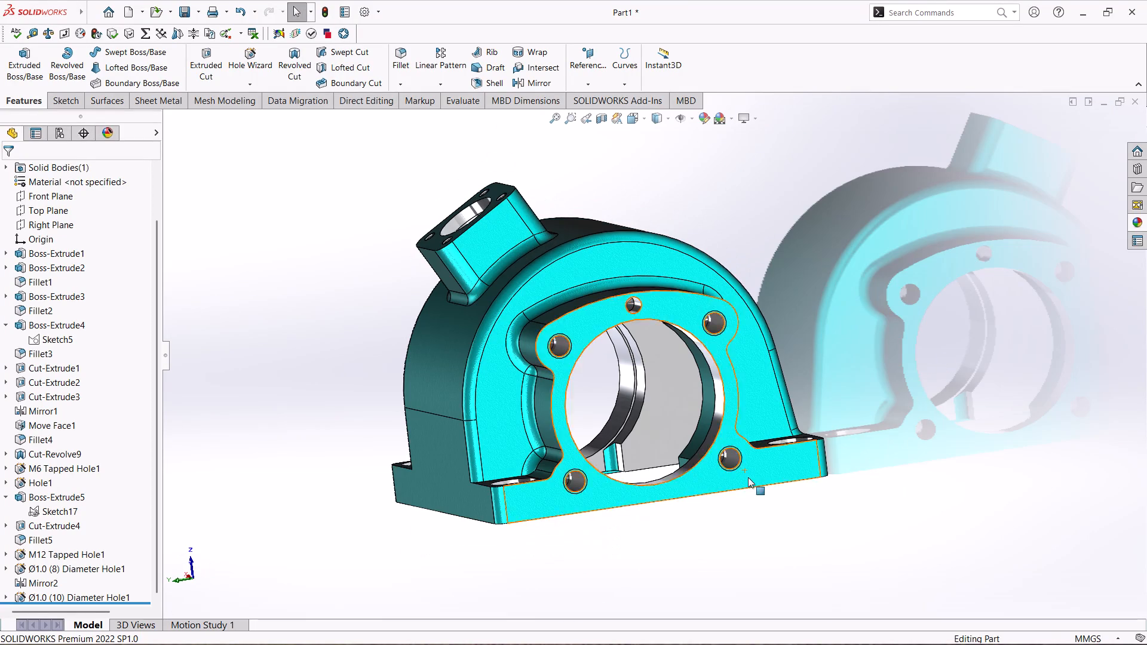
# Examine the housing's interior and port bore in a section view on the Right Plane, and close the section without keeping it.
pyautogui.moveTo(744, 492); pyautogui.dragTo(717, 516, button='middle')
pyautogui.click(596, 119)
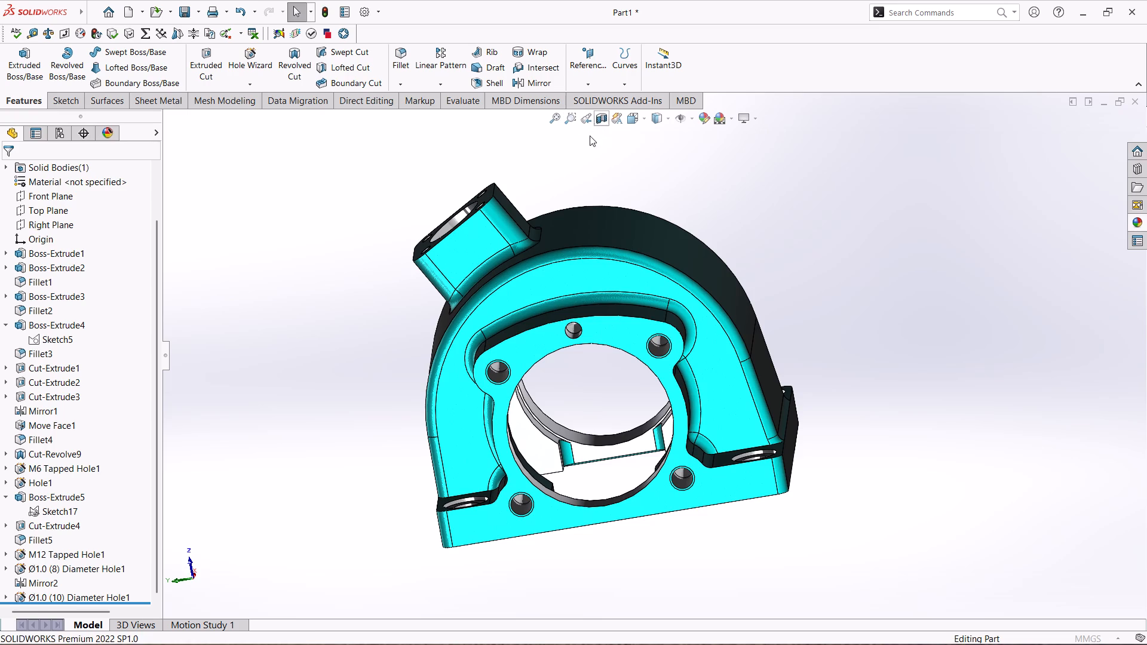
pyautogui.click(69, 427)
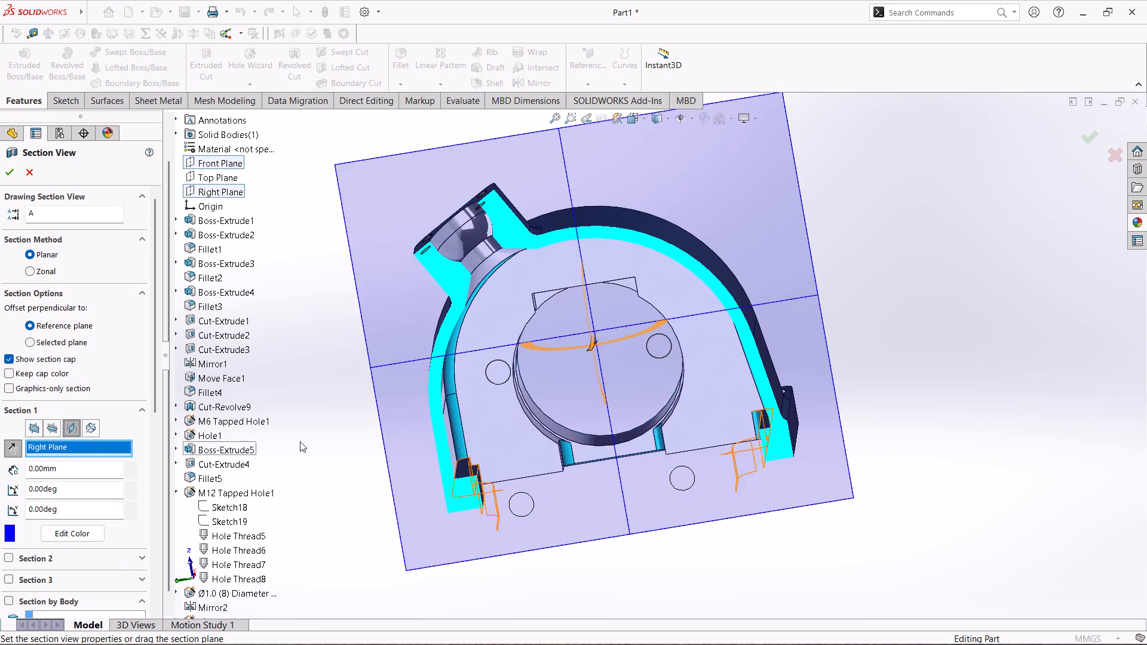
pyautogui.scroll(-1, 594, 342)
pyautogui.moveTo(594, 343); pyautogui.dragTo(574, 376, button='middle')
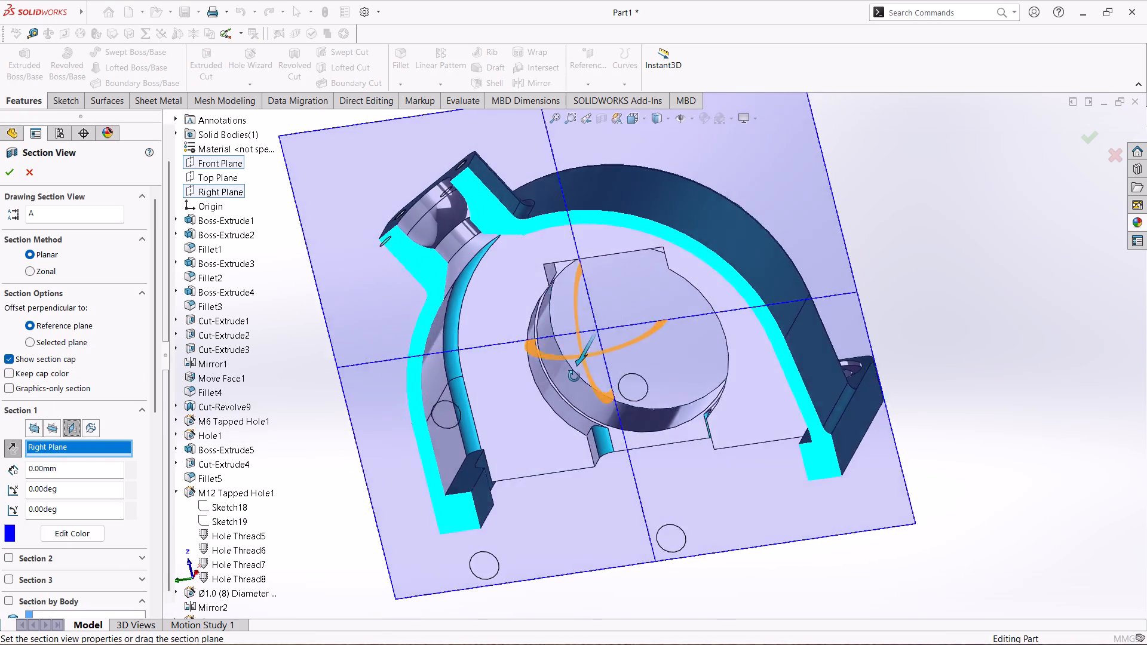
pyautogui.moveTo(574, 376); pyautogui.dragTo(547, 388, button='middle')
pyautogui.click(573, 351)
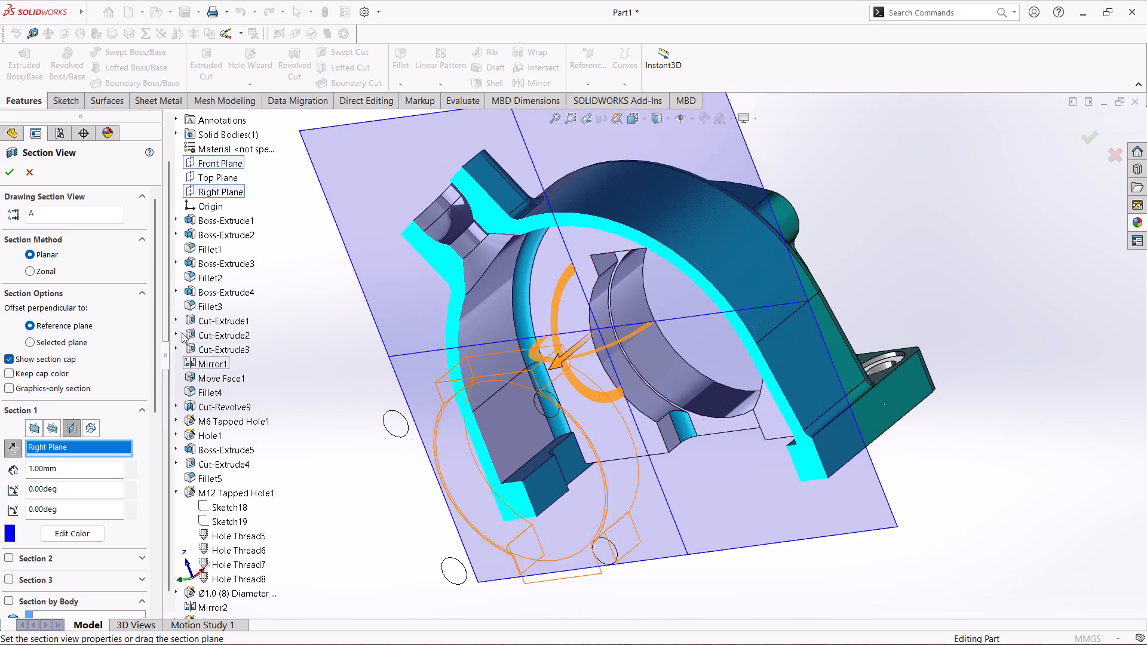
pyautogui.click(26, 173)
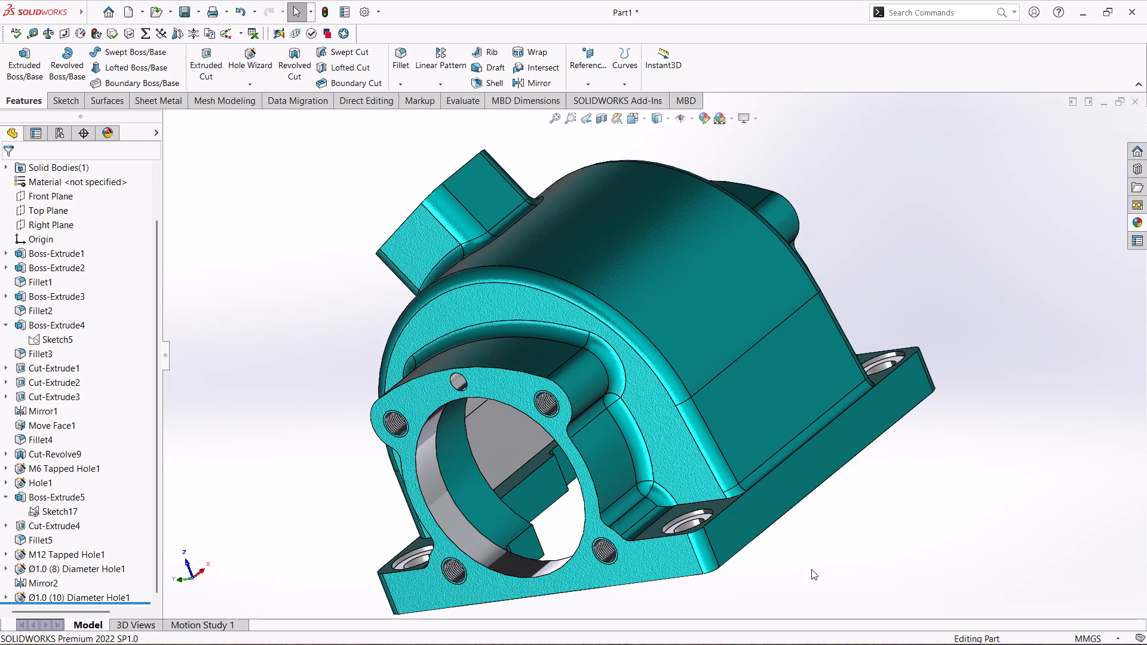
# Inspect the housing's open underside, inner cavity and end flange, including the rectangular notches in the end walls.
pyautogui.moveTo(811, 569); pyautogui.dragTo(710, 284, button='middle')
pyautogui.moveTo(869, 400); pyautogui.dragTo(888, 407, button='middle')
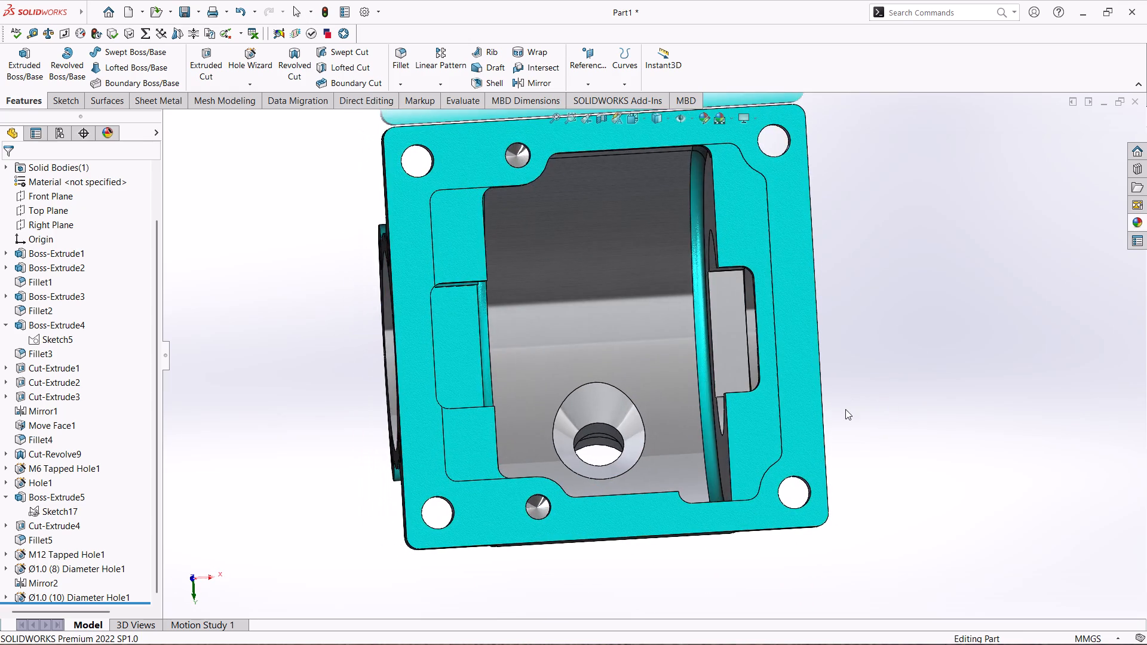
pyautogui.moveTo(845, 409); pyautogui.dragTo(873, 408, button='middle')
pyautogui.moveTo(873, 408); pyautogui.dragTo(859, 401, button='middle')
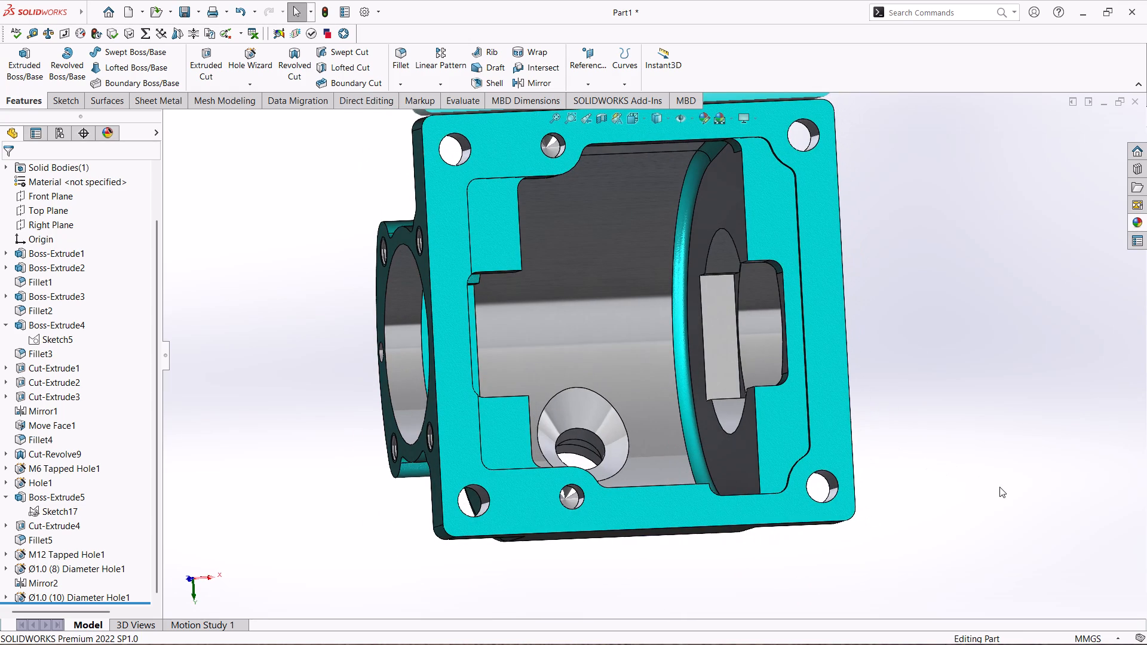
pyautogui.moveTo(888, 525); pyautogui.dragTo(1036, 527, button='middle')
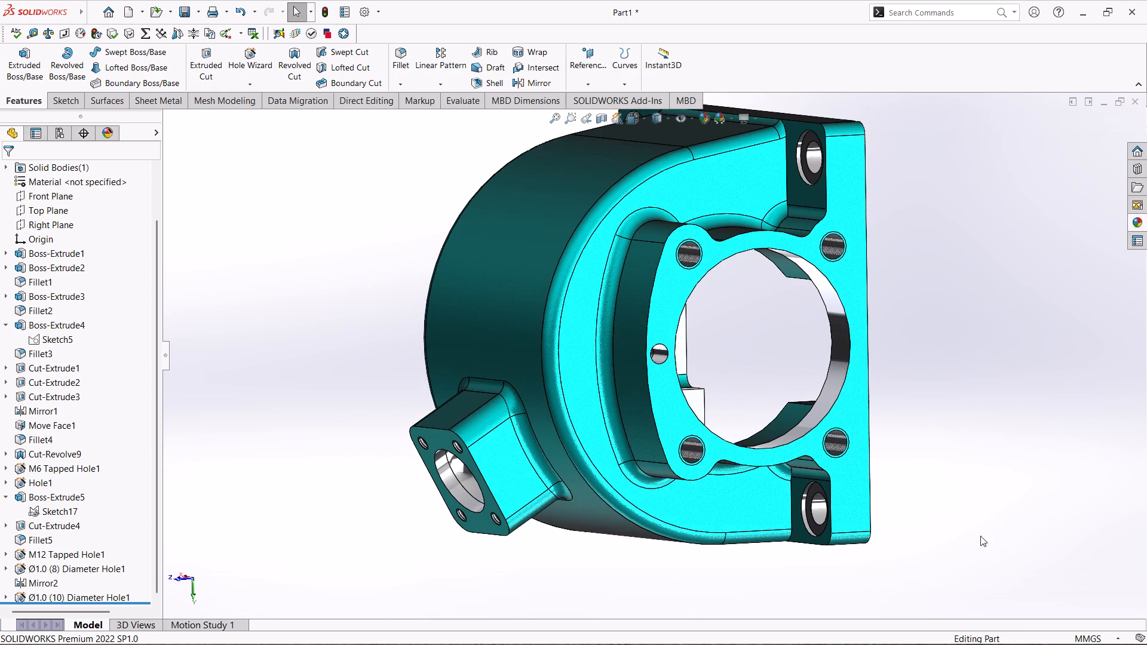
pyautogui.moveTo(1008, 502); pyautogui.dragTo(878, 558, button='middle')
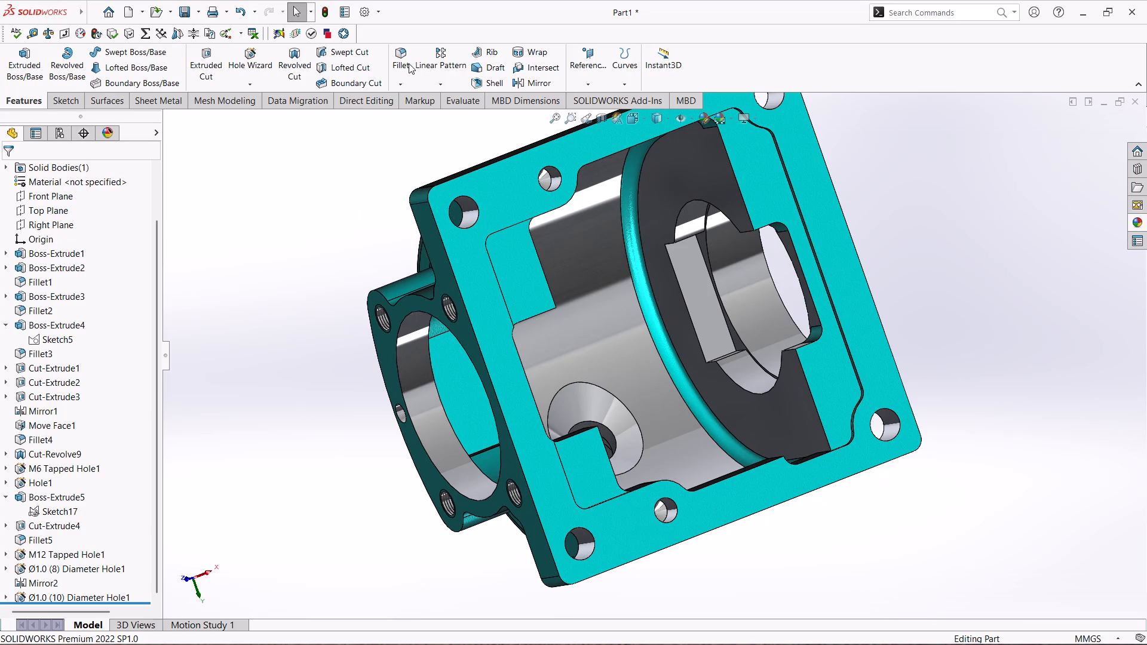
# Start a symmetric fillet with a 3 mm radius at the rectangular notch in the inner end wall.
pyautogui.click(409, 63)
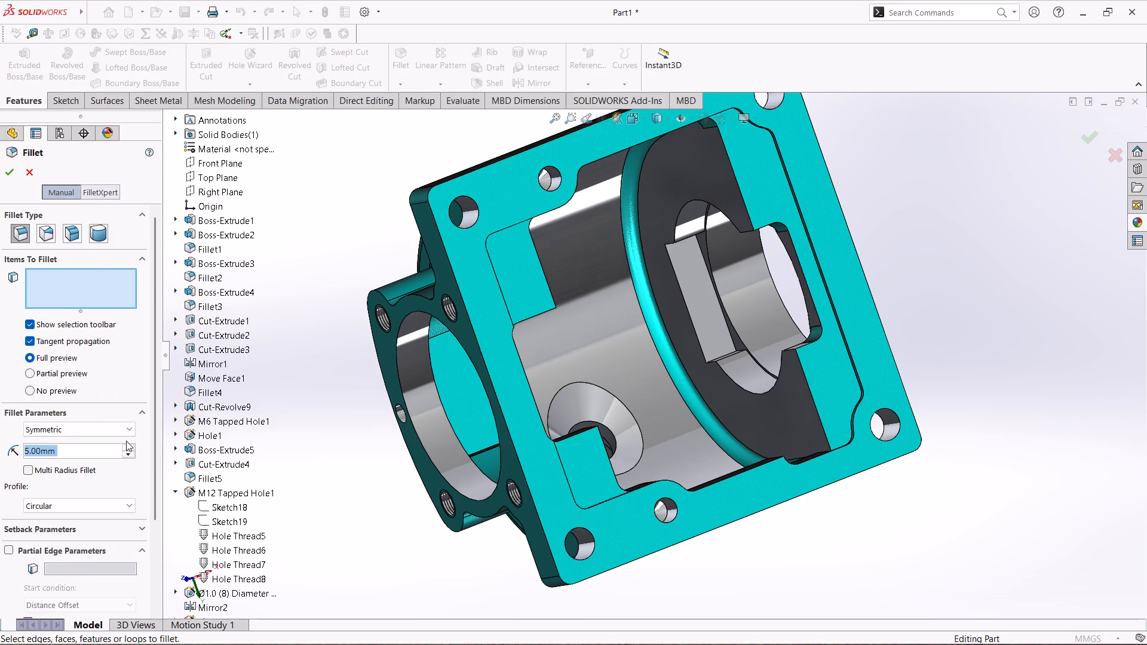
pyautogui.press('3')
pyautogui.press('Return')
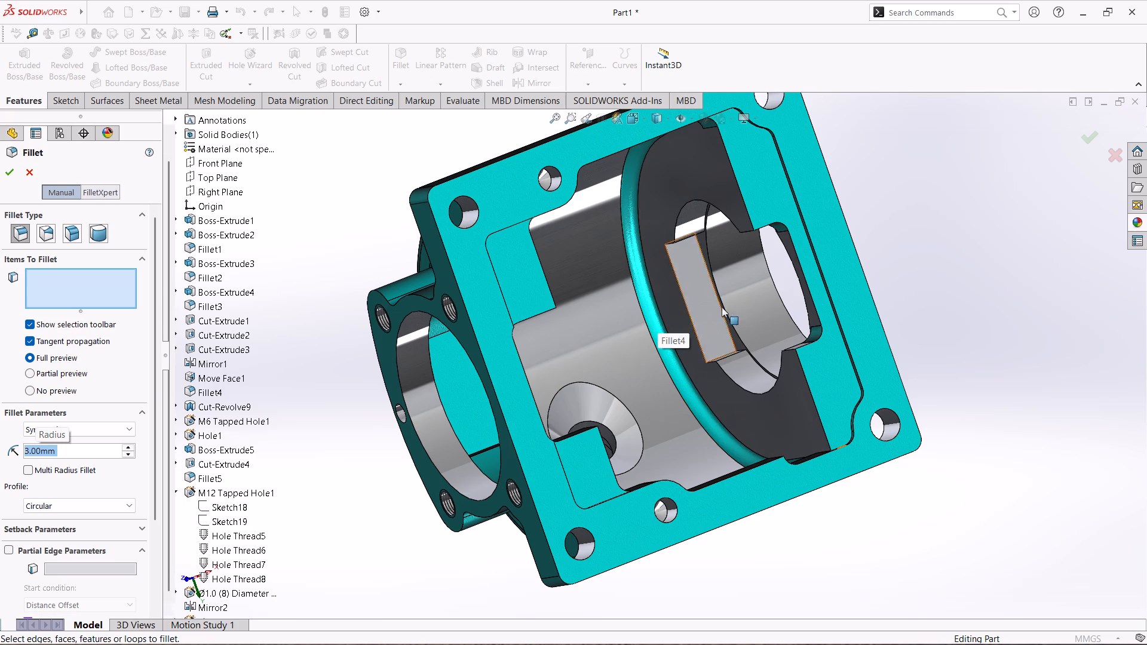
pyautogui.scroll(-11, 663, 256)
pyautogui.moveTo(740, 299); pyautogui.dragTo(744, 283, button='middle')
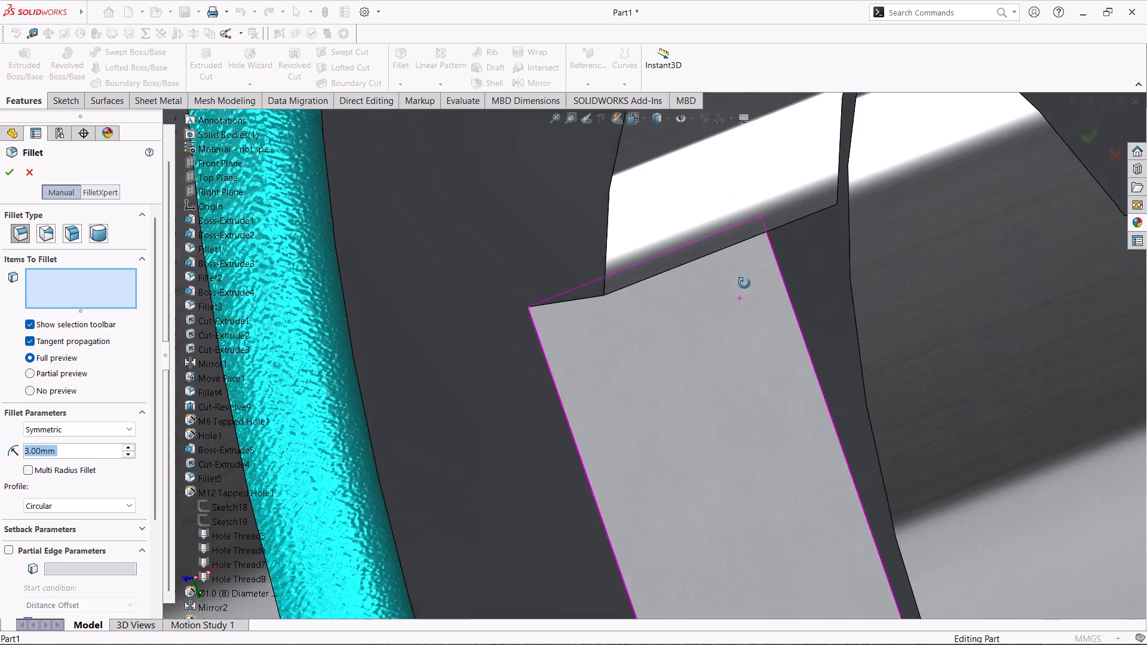
pyautogui.moveTo(744, 283); pyautogui.dragTo(738, 233, button='middle')
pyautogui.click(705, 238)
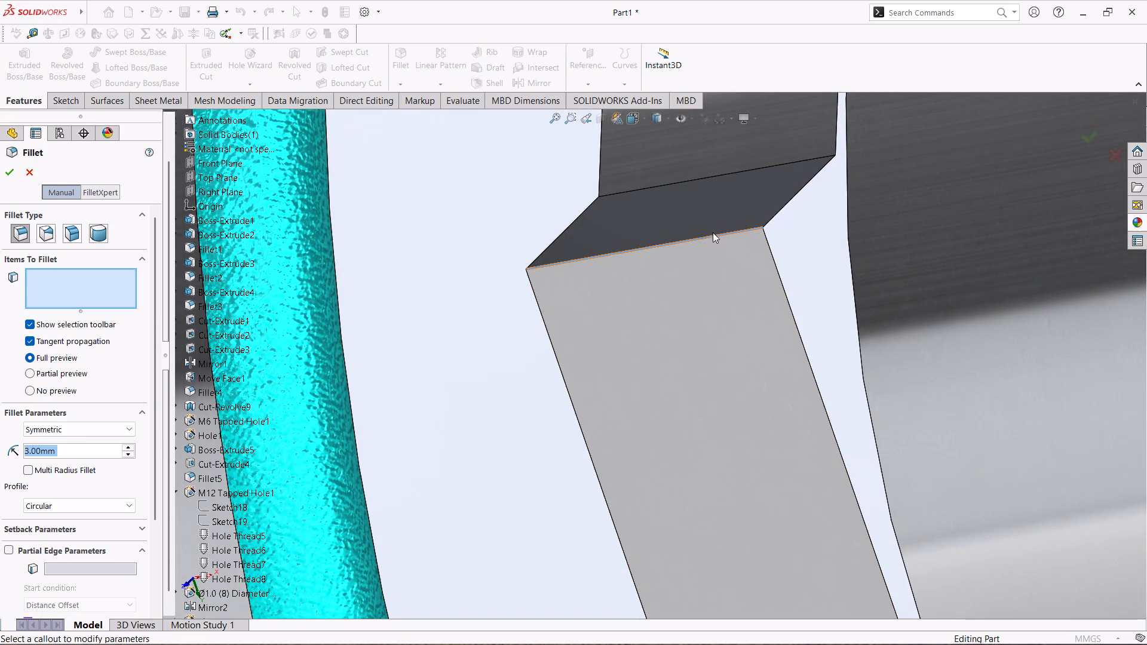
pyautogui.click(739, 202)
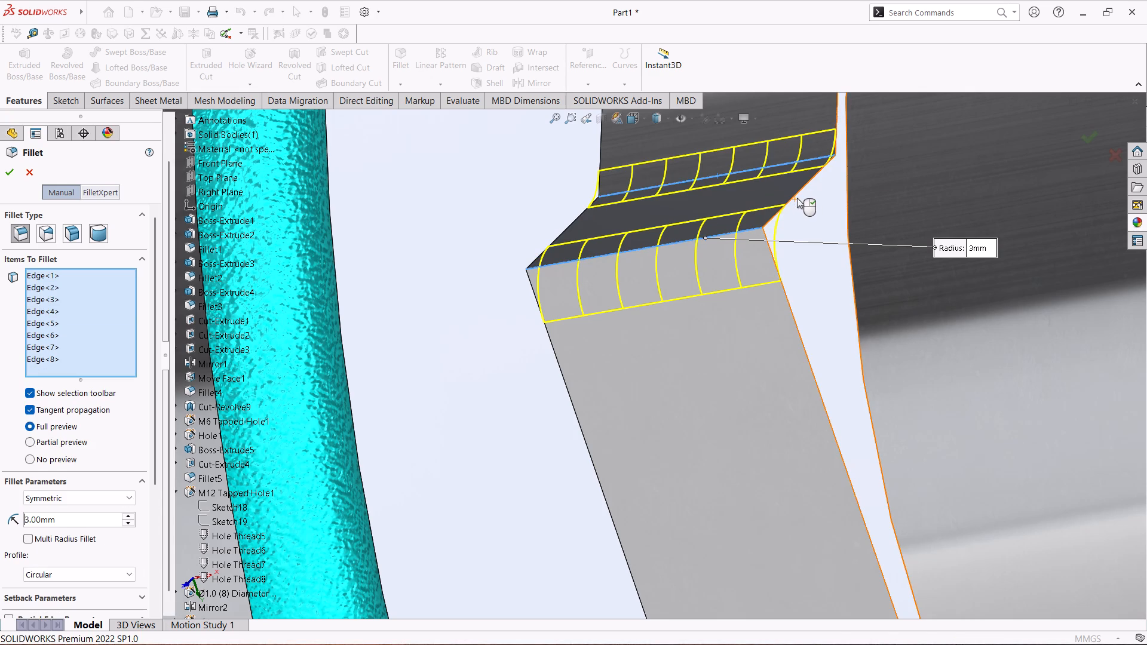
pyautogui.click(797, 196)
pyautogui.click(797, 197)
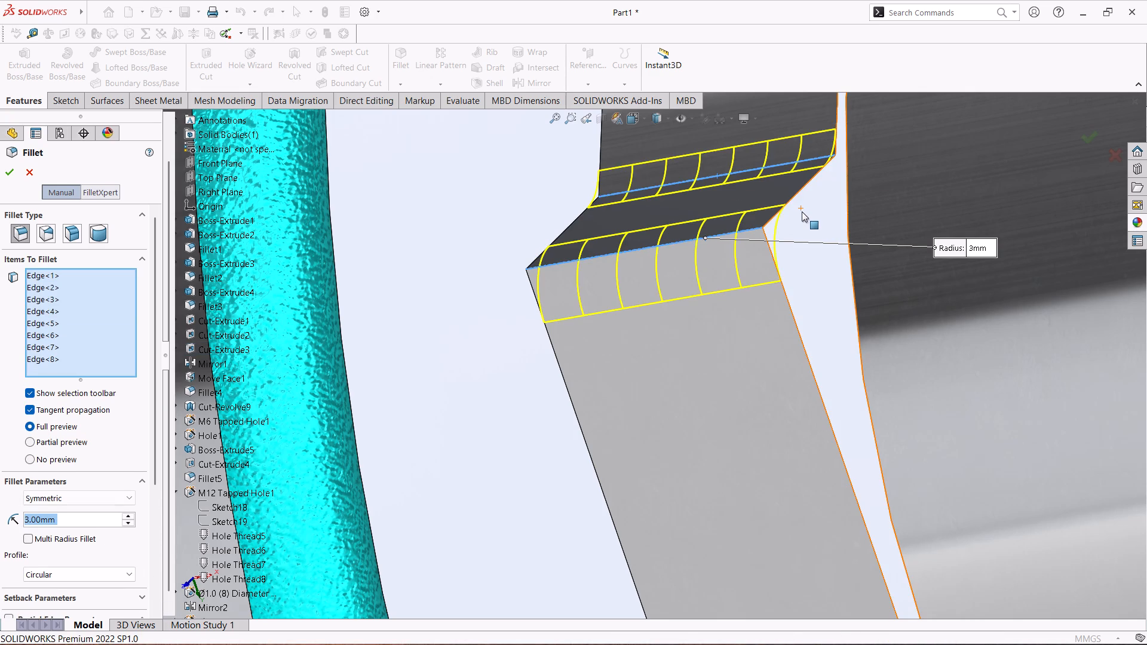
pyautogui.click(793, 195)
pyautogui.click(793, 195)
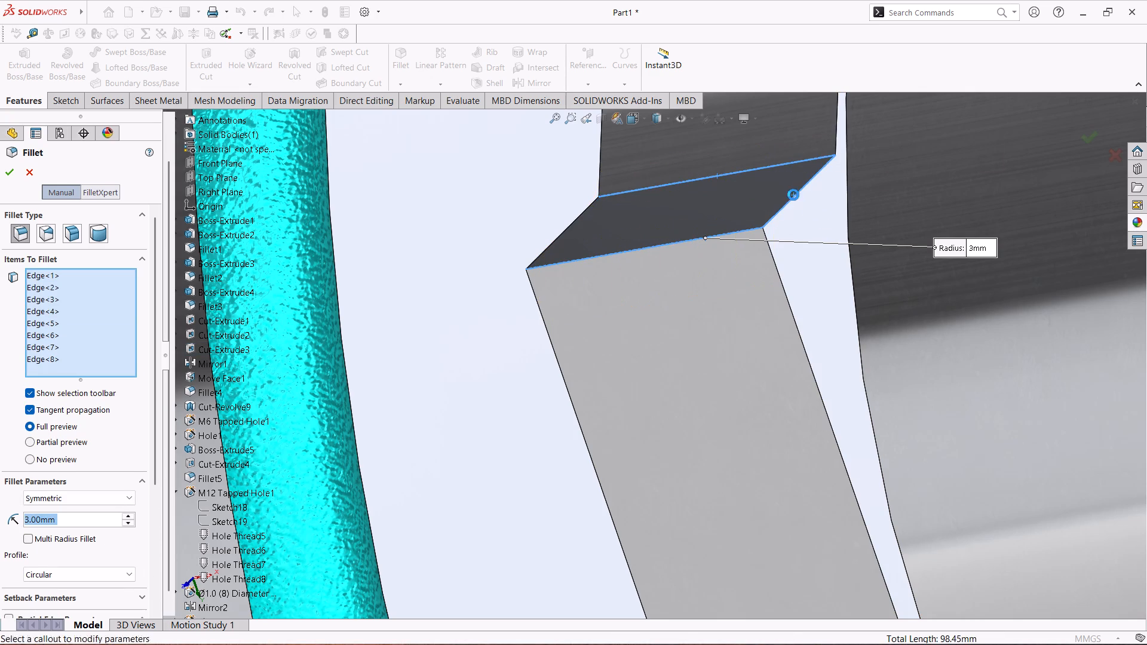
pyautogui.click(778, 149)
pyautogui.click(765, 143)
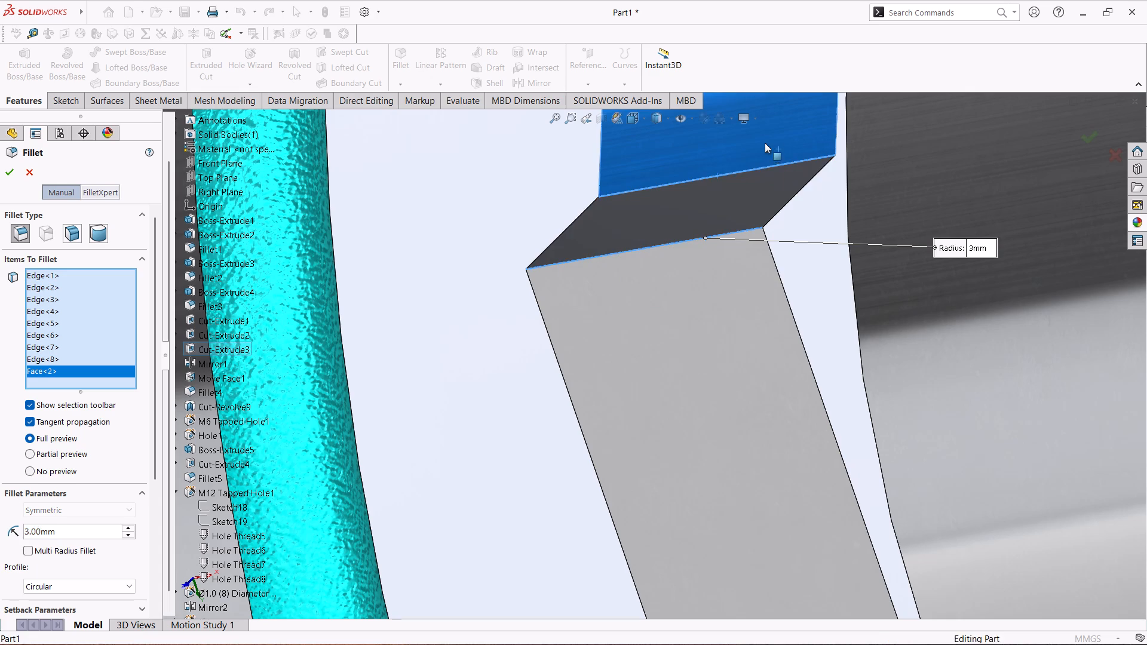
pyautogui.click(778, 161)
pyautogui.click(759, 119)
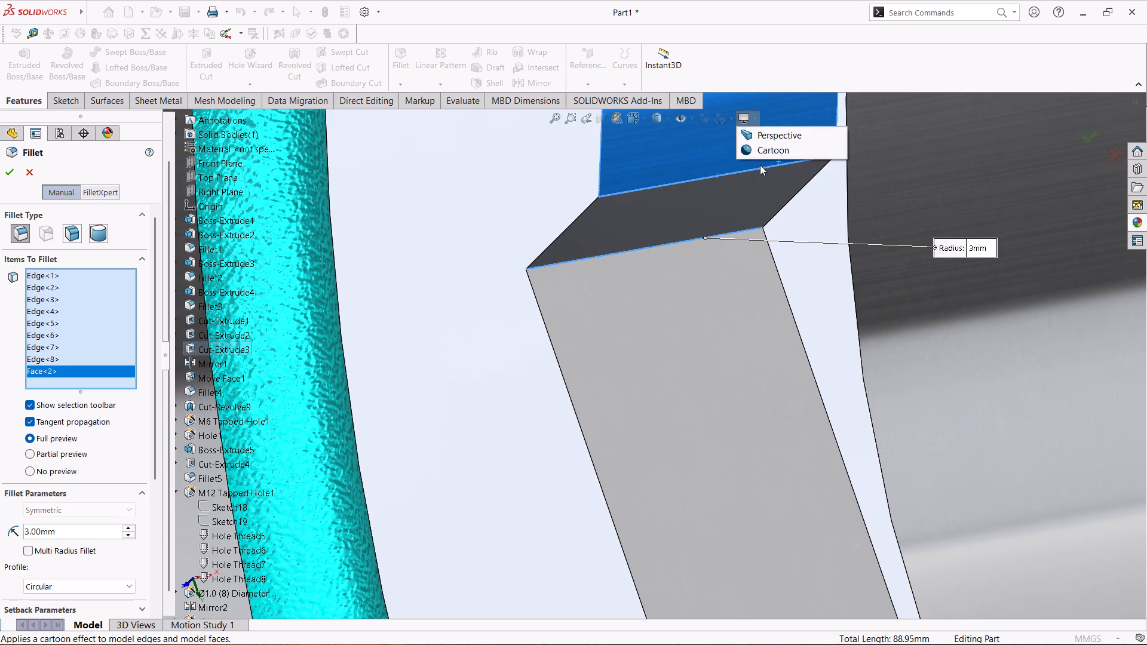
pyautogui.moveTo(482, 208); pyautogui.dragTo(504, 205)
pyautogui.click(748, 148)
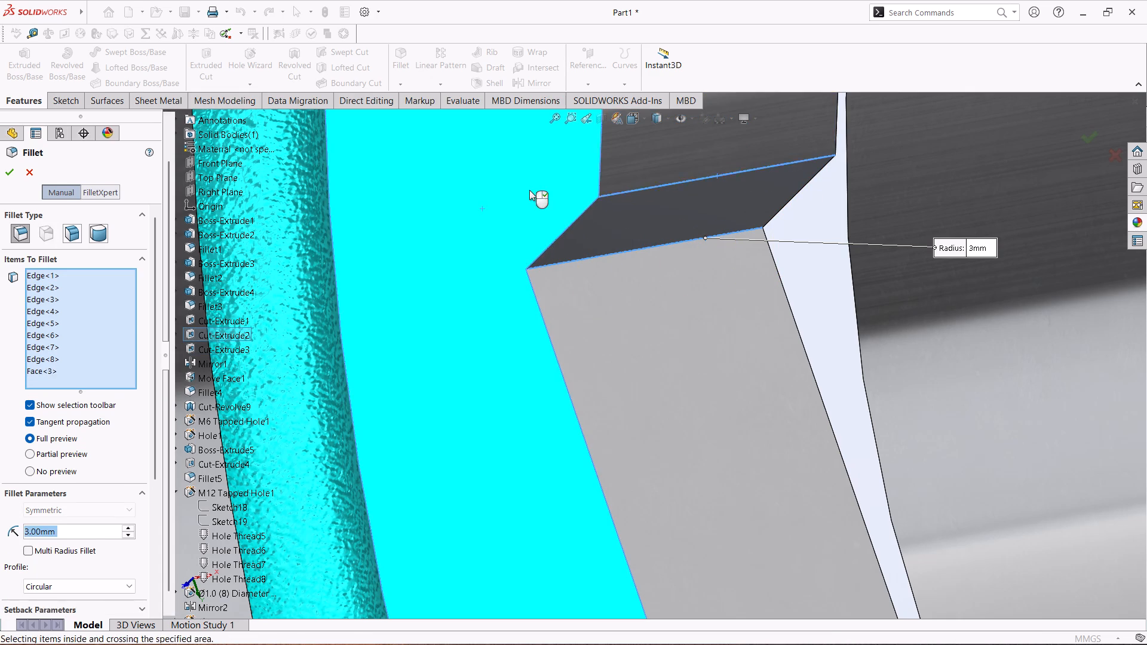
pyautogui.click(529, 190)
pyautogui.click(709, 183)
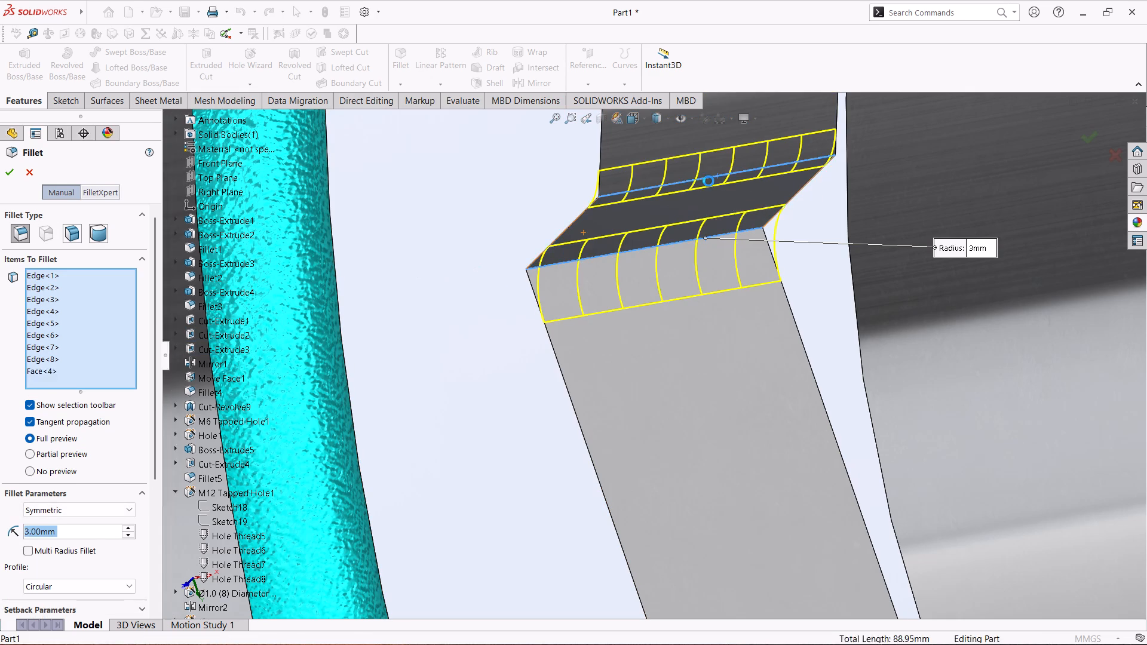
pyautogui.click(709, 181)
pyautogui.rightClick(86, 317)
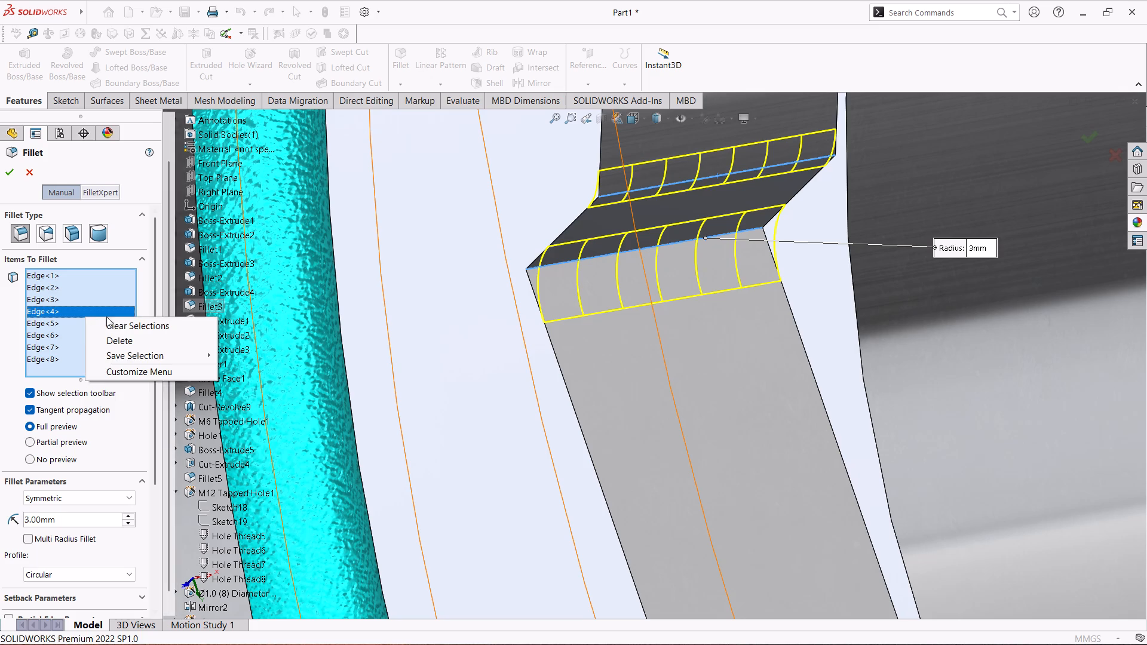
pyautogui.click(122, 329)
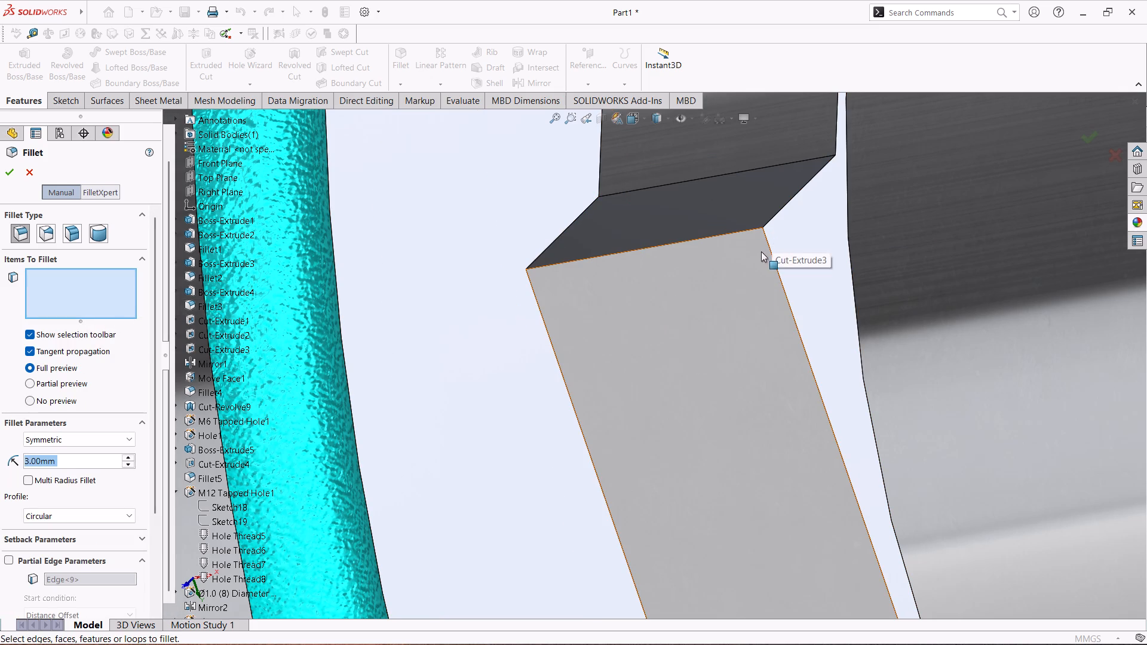
# Add the notch's long cavity-side edge and the two short edges at each of its ends to the 3 mm fillet.
pyautogui.click(771, 249)
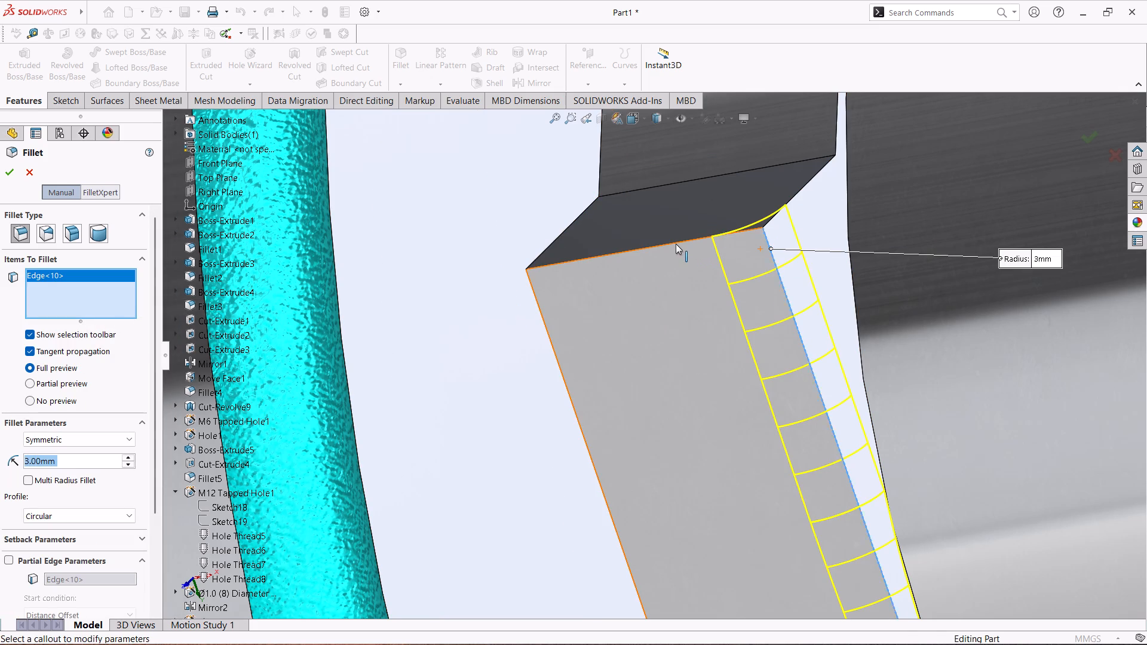
pyautogui.click(675, 242)
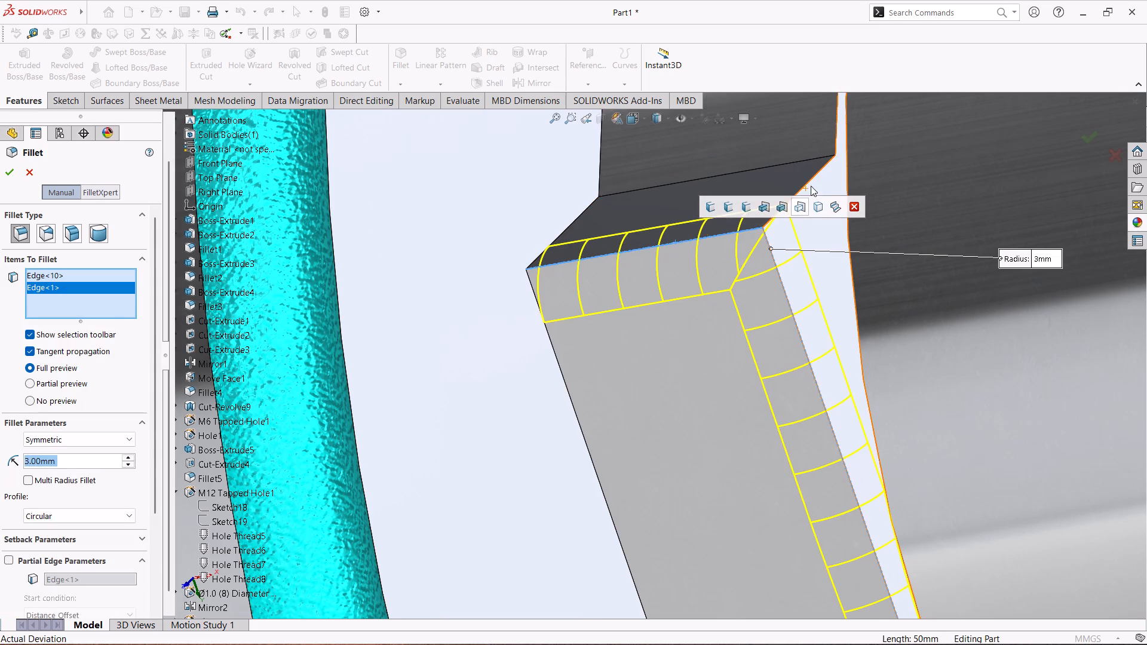
pyautogui.click(805, 183)
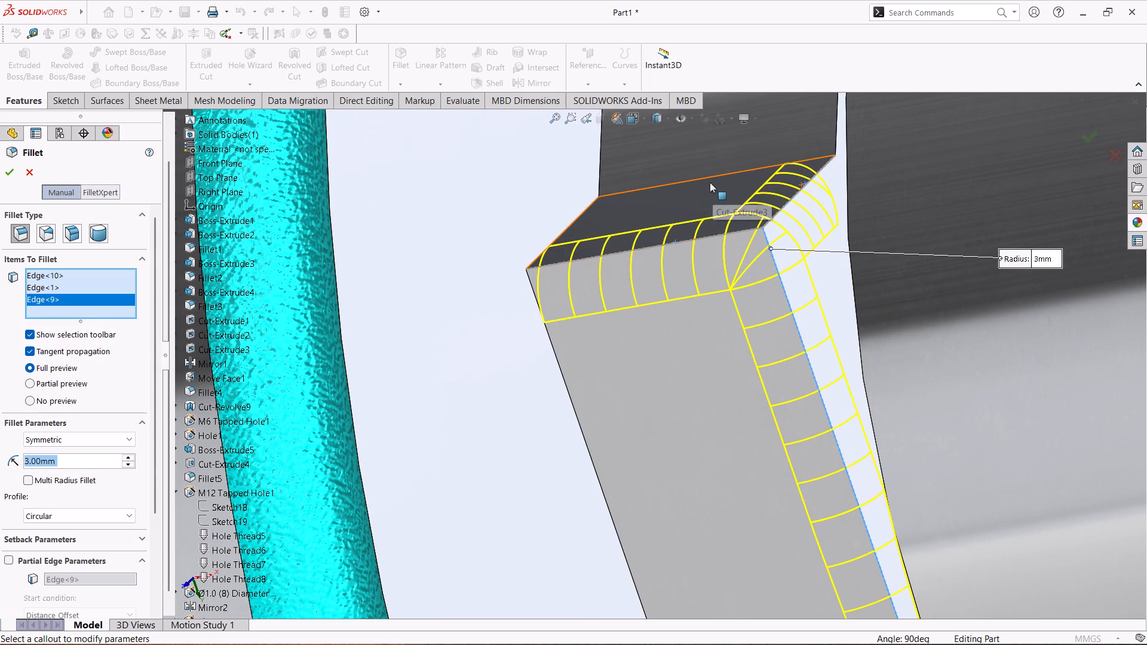
pyautogui.scroll(5, 737, 320)
pyautogui.scroll(4, 739, 440)
pyautogui.scroll(-2, 726, 469)
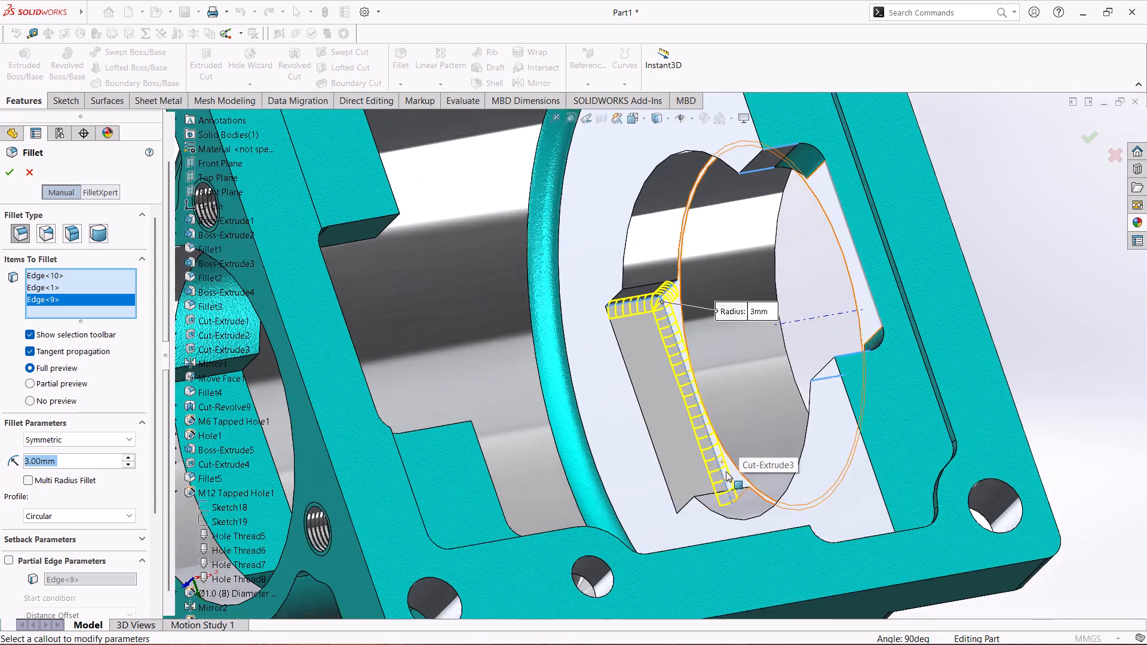
pyautogui.scroll(-9, 726, 471)
pyautogui.scroll(-5, 655, 403)
pyautogui.scroll(2, 617, 325)
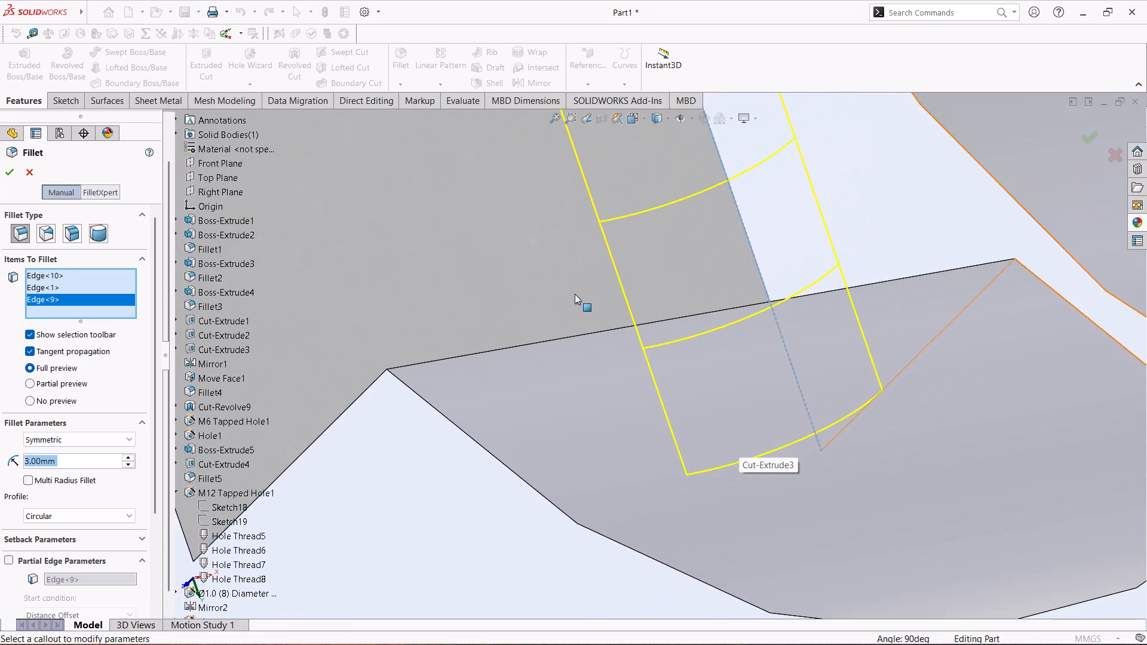
pyautogui.scroll(5, 575, 294)
pyautogui.moveTo(575, 294); pyautogui.dragTo(604, 377, button='middle')
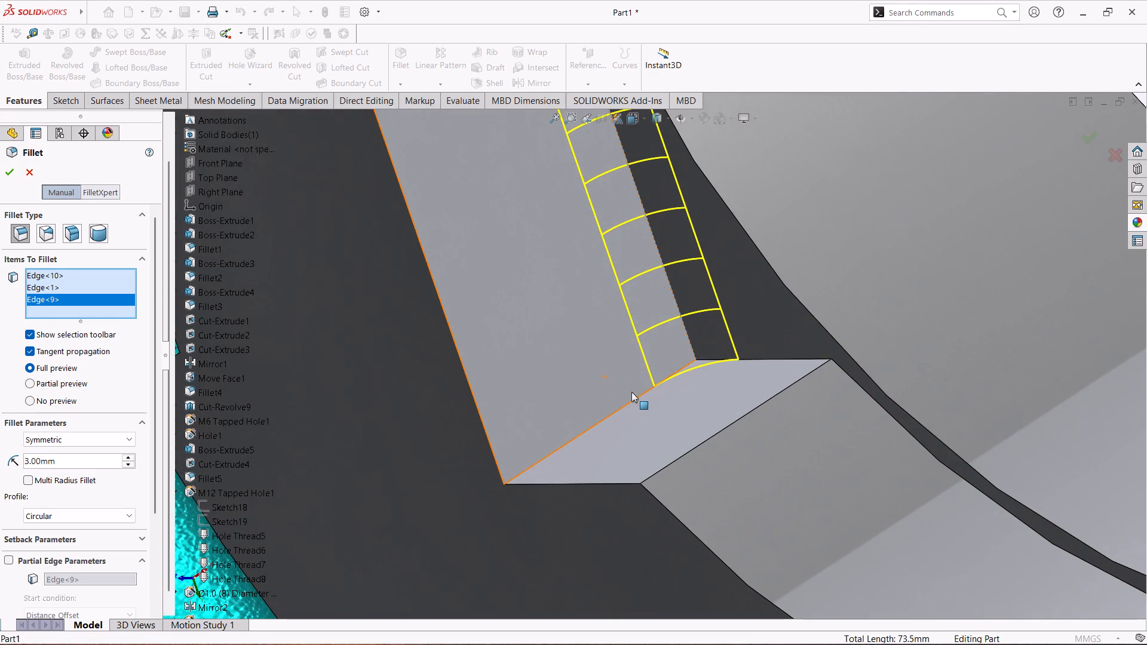
pyautogui.click(631, 401)
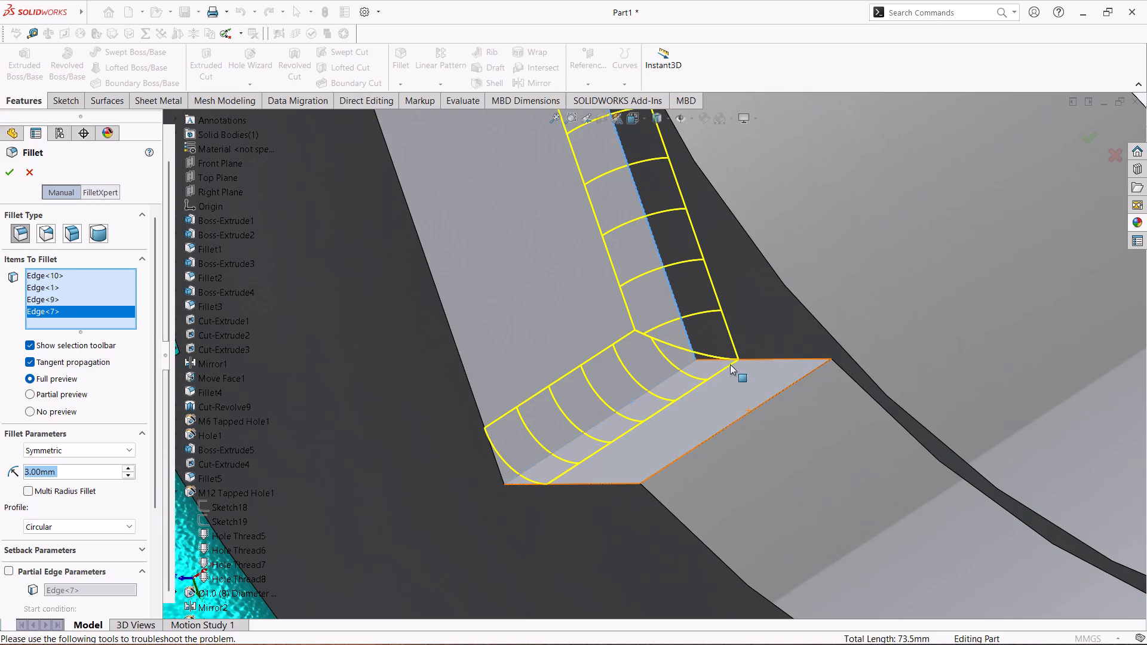
pyautogui.click(760, 361)
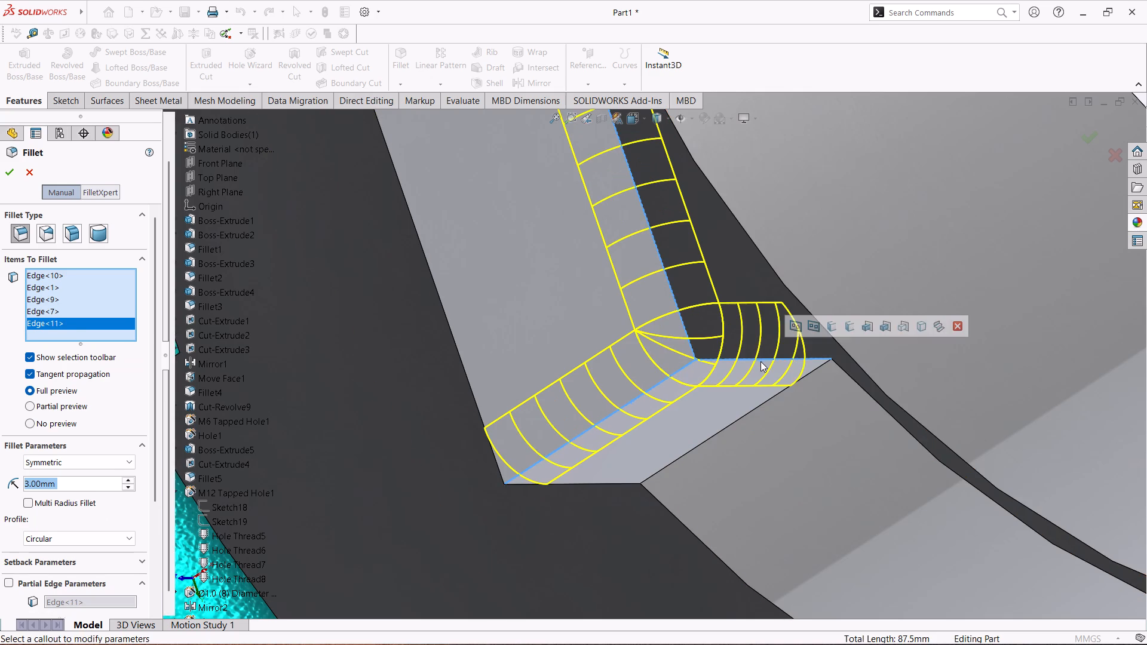
# Add the opposite end wall's notch edges to the 3 mm fillet: the long edge and the two short edges at its first end.
pyautogui.scroll(9, 755, 392)
pyautogui.moveTo(726, 319); pyautogui.dragTo(677, 354, button='middle')
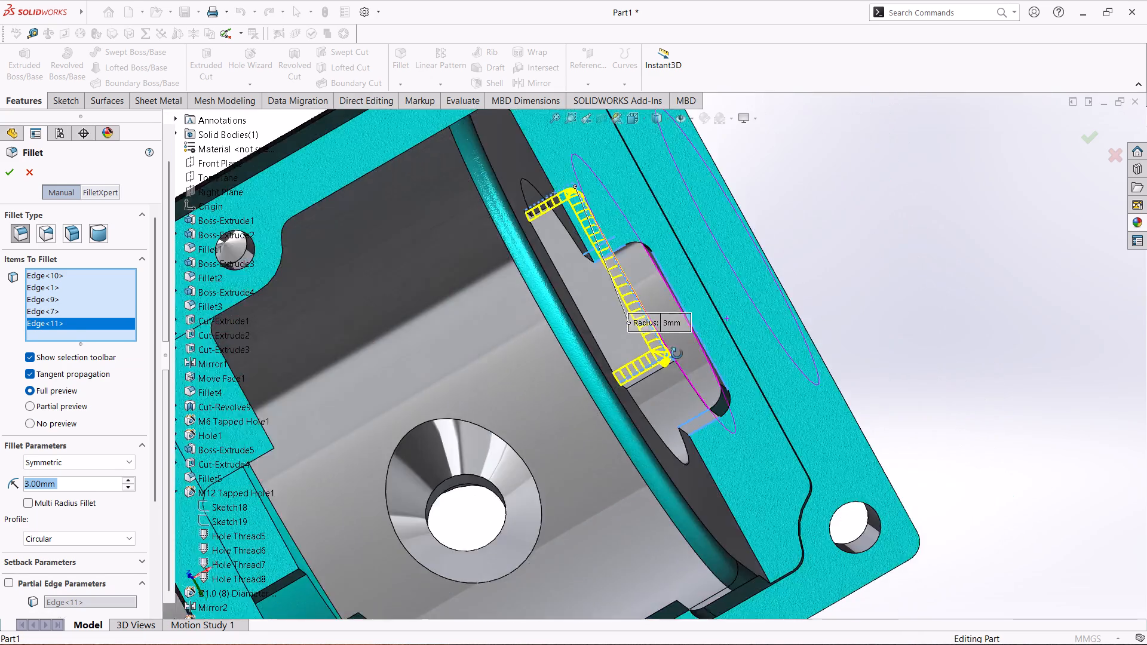
pyautogui.moveTo(677, 354); pyautogui.dragTo(636, 377, button='middle')
pyautogui.scroll(3, 372, 469)
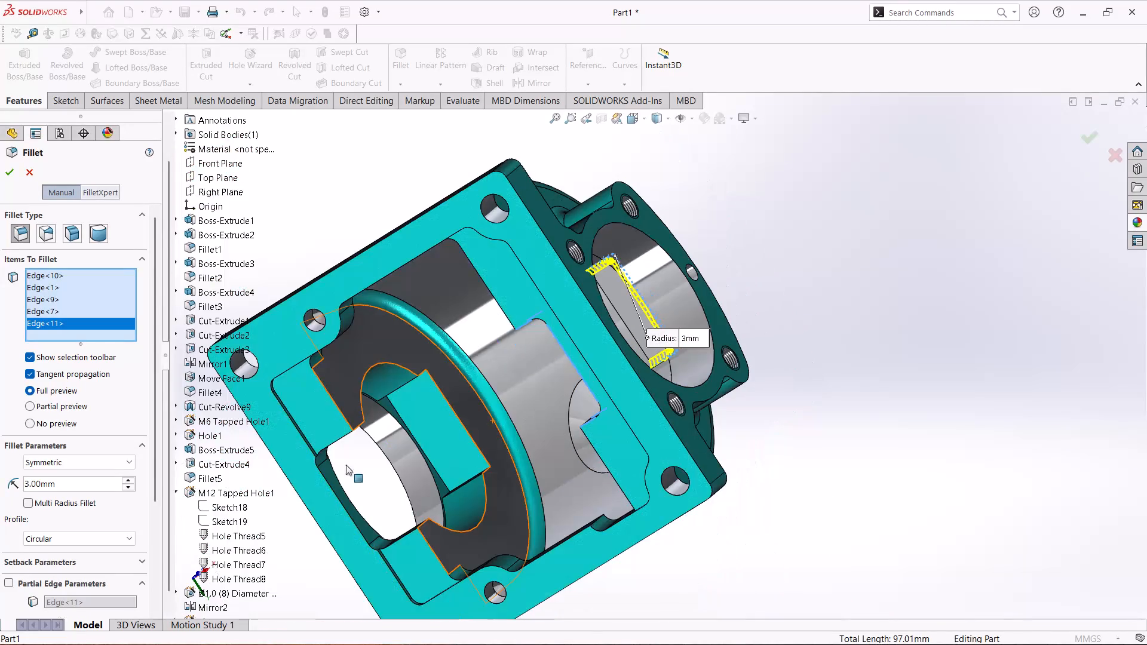
pyautogui.scroll(-6, 422, 424)
pyautogui.scroll(-4, 472, 323)
pyautogui.moveTo(465, 324); pyautogui.dragTo(441, 264, button='middle')
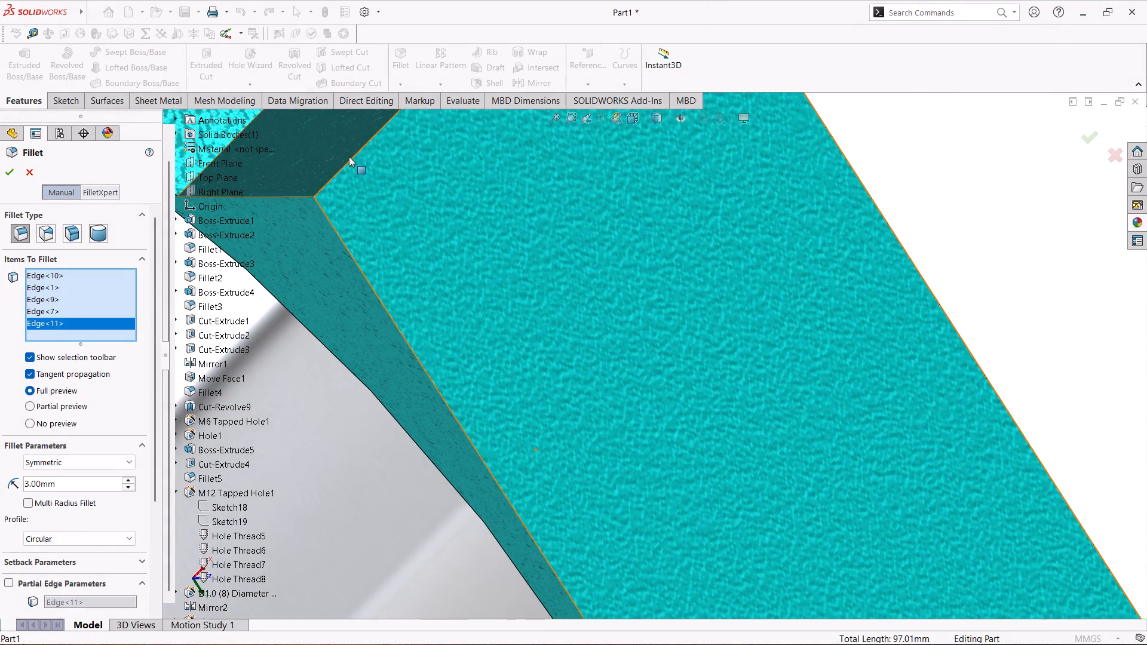
pyautogui.click(349, 160)
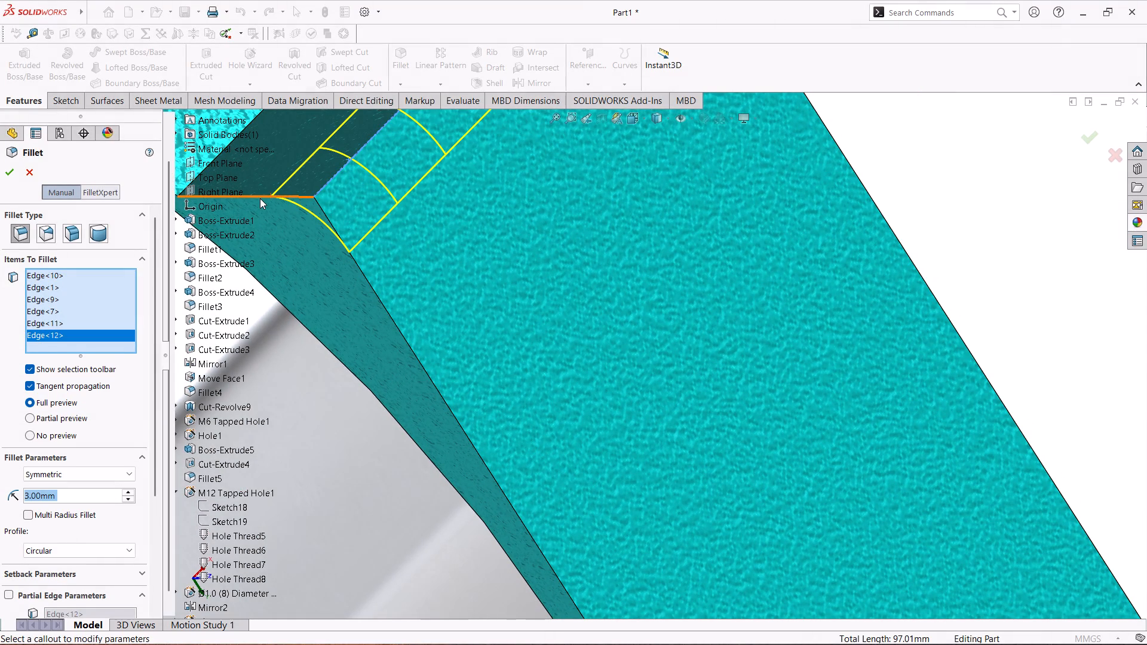
pyautogui.click(258, 198)
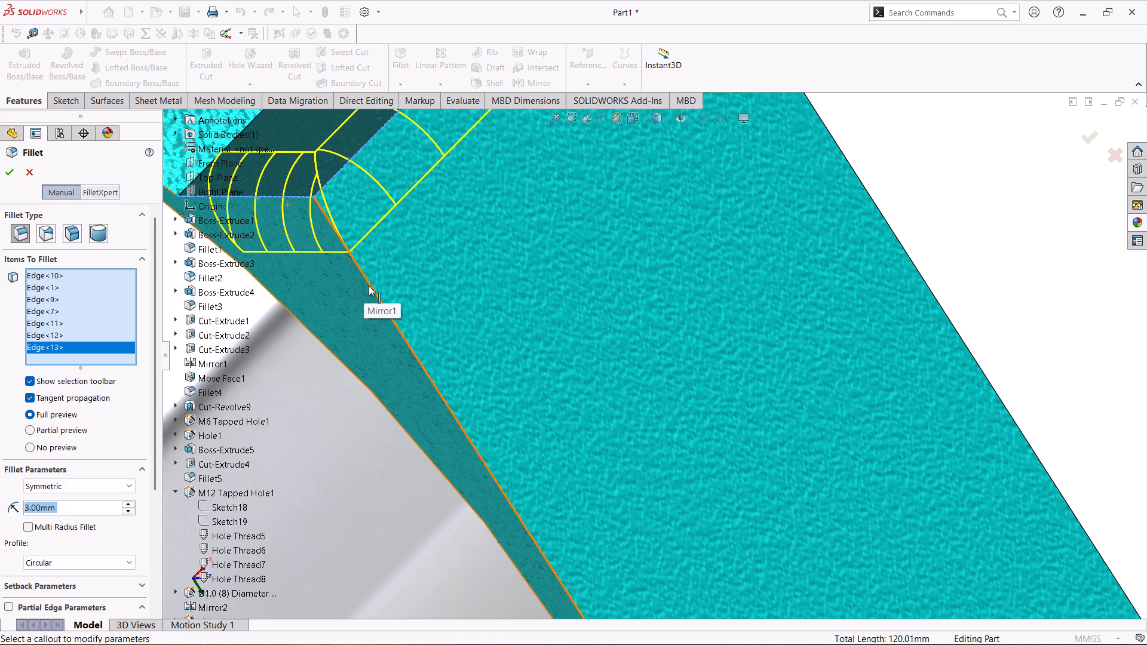
pyautogui.click(369, 285)
# Add the two short edges at the other end of the opposite wall's notch to the 3 mm fillet.
pyautogui.scroll(5, 473, 303)
pyautogui.scroll(1, 657, 371)
pyautogui.moveTo(700, 363); pyautogui.dragTo(701, 371, button='middle')
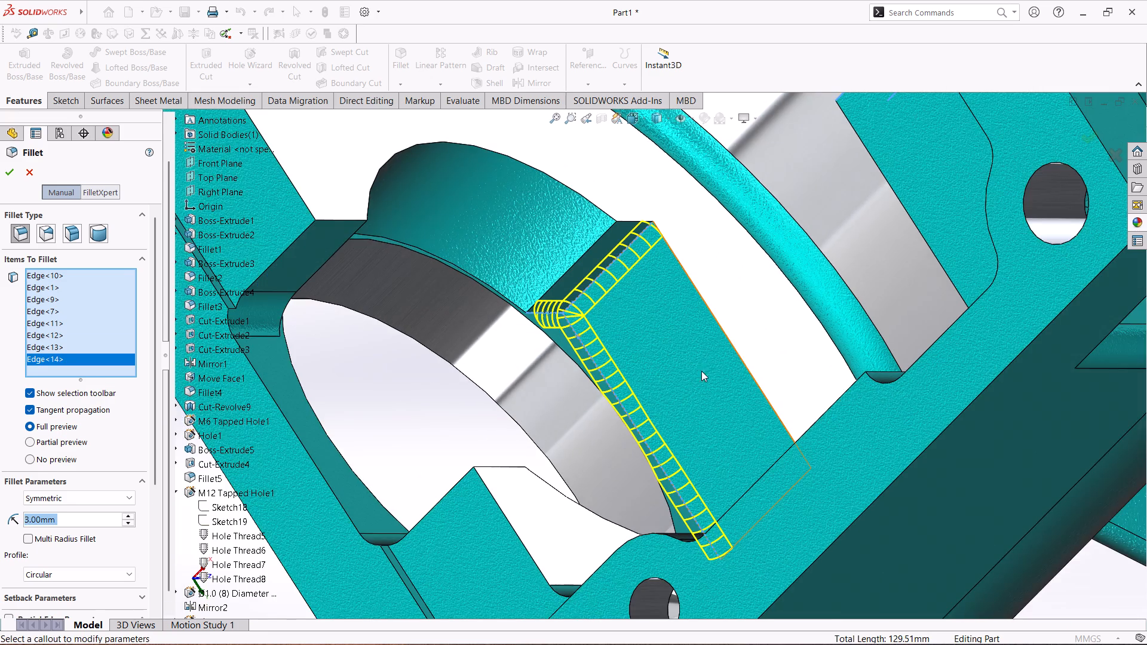
pyautogui.moveTo(701, 371); pyautogui.dragTo(721, 463, button='middle')
pyautogui.scroll(-5, 719, 454)
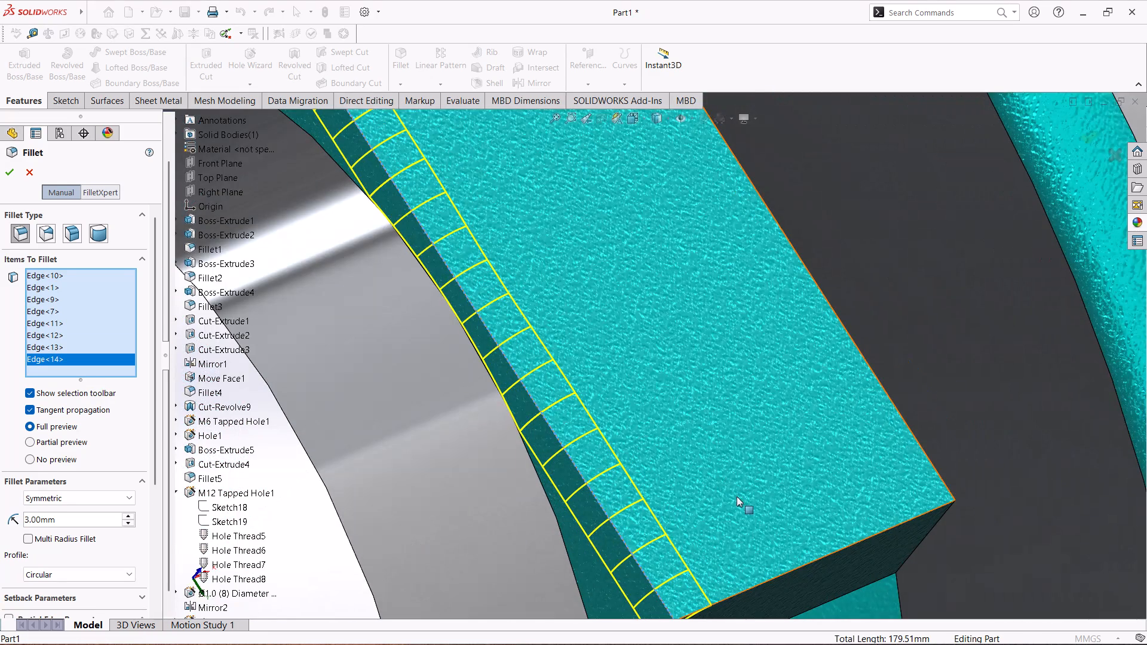
pyautogui.moveTo(738, 500); pyautogui.dragTo(743, 541, button='middle')
pyautogui.scroll(-3, 743, 543)
pyautogui.scroll(5, 746, 551)
pyautogui.scroll(-3, 719, 438)
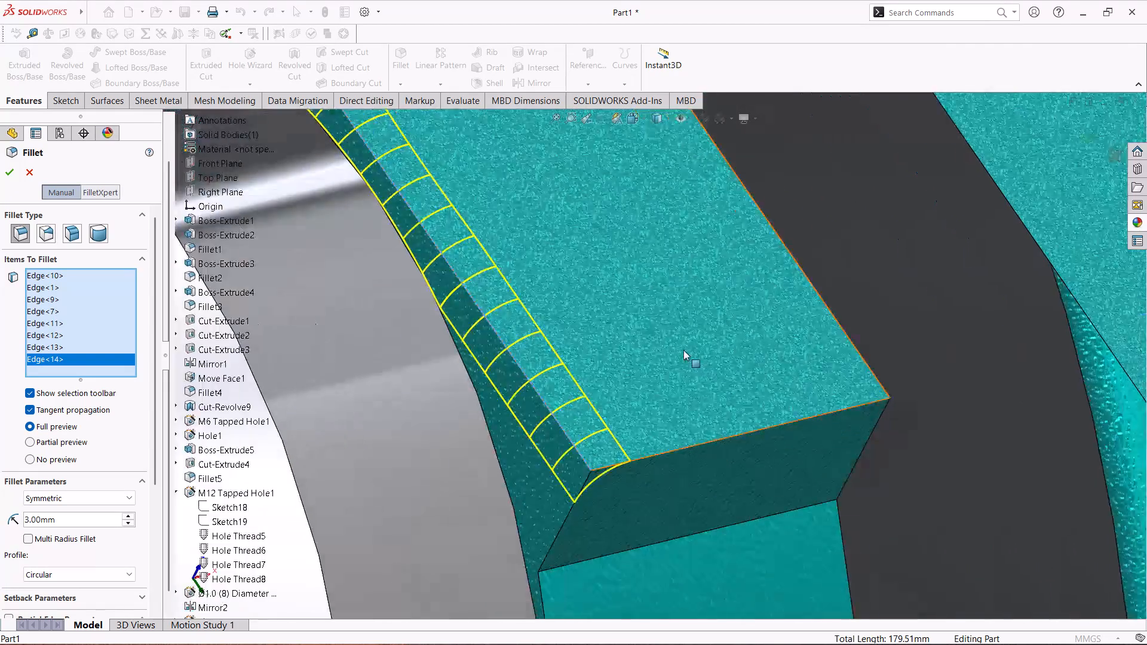
pyautogui.scroll(-2, 683, 350)
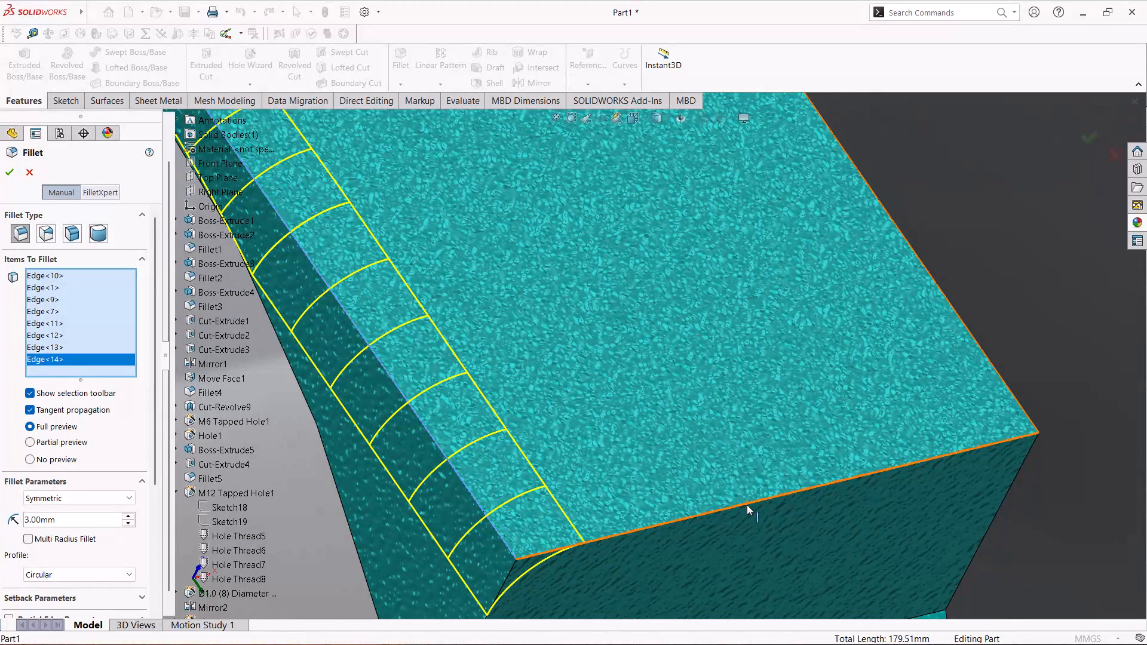
pyautogui.click(747, 505)
pyautogui.scroll(5, 680, 502)
pyautogui.scroll(-5, 573, 469)
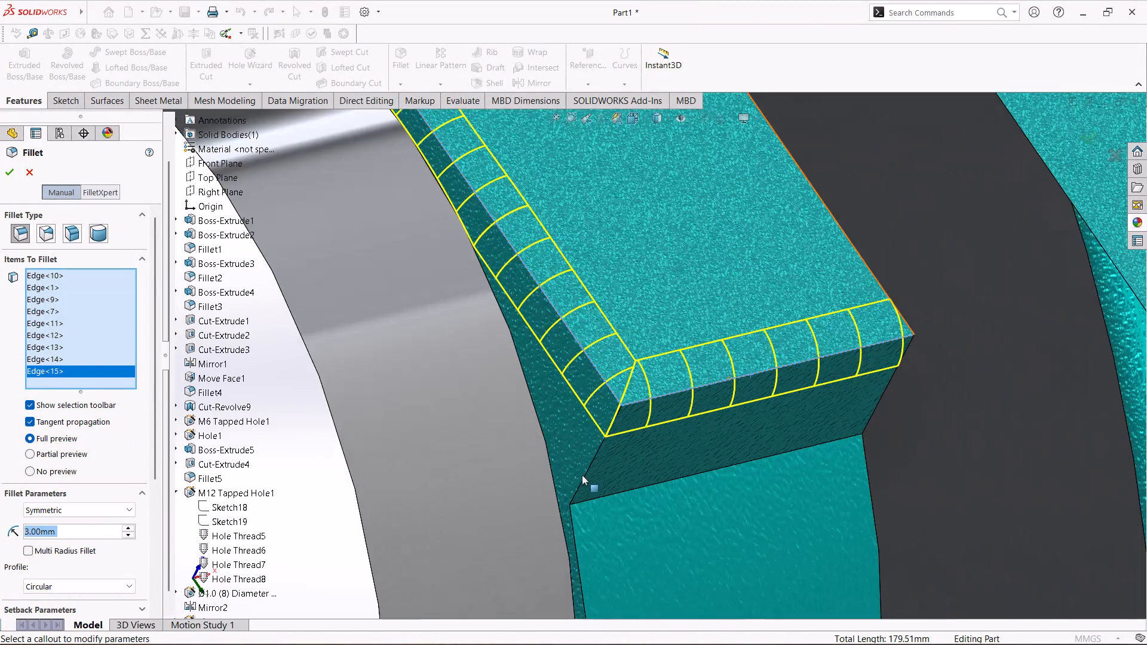
pyautogui.click(599, 466)
pyautogui.scroll(6, 634, 450)
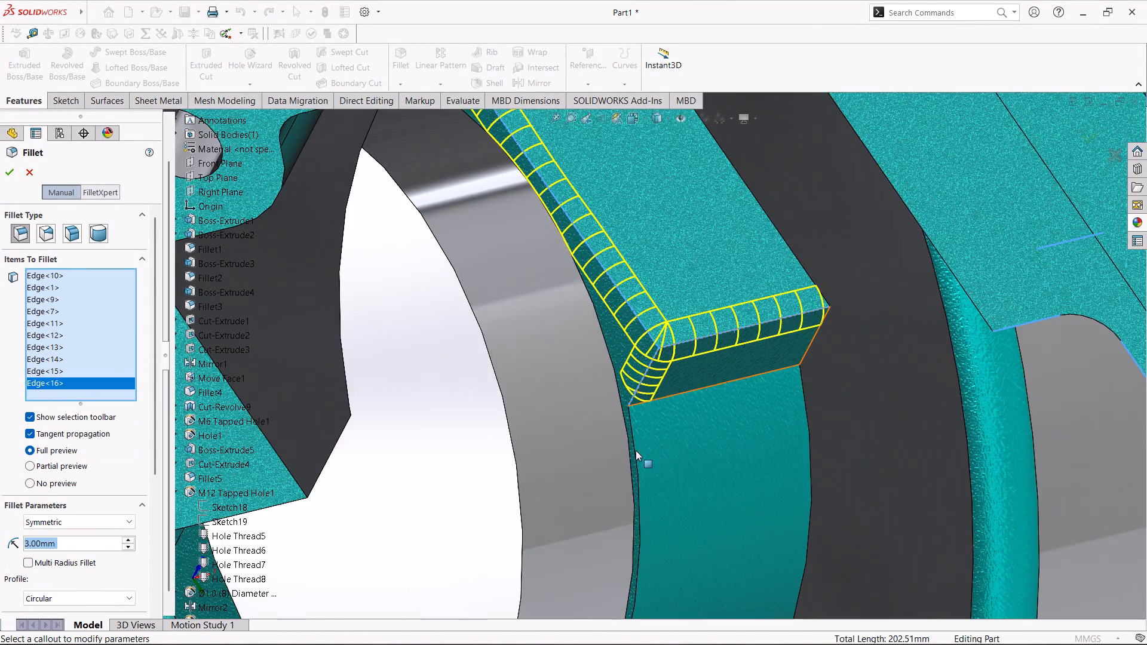
# Add the first notch's remaining long edge, along the end wall's cavity-side face, to the 3 mm fillet.
pyautogui.scroll(4, 719, 454)
pyautogui.scroll(1, 819, 481)
pyautogui.moveTo(819, 481); pyautogui.dragTo(836, 345, button='middle')
pyautogui.scroll(1, 836, 345)
pyautogui.moveTo(836, 345); pyautogui.dragTo(841, 333, button='middle')
pyautogui.scroll(2, 835, 332)
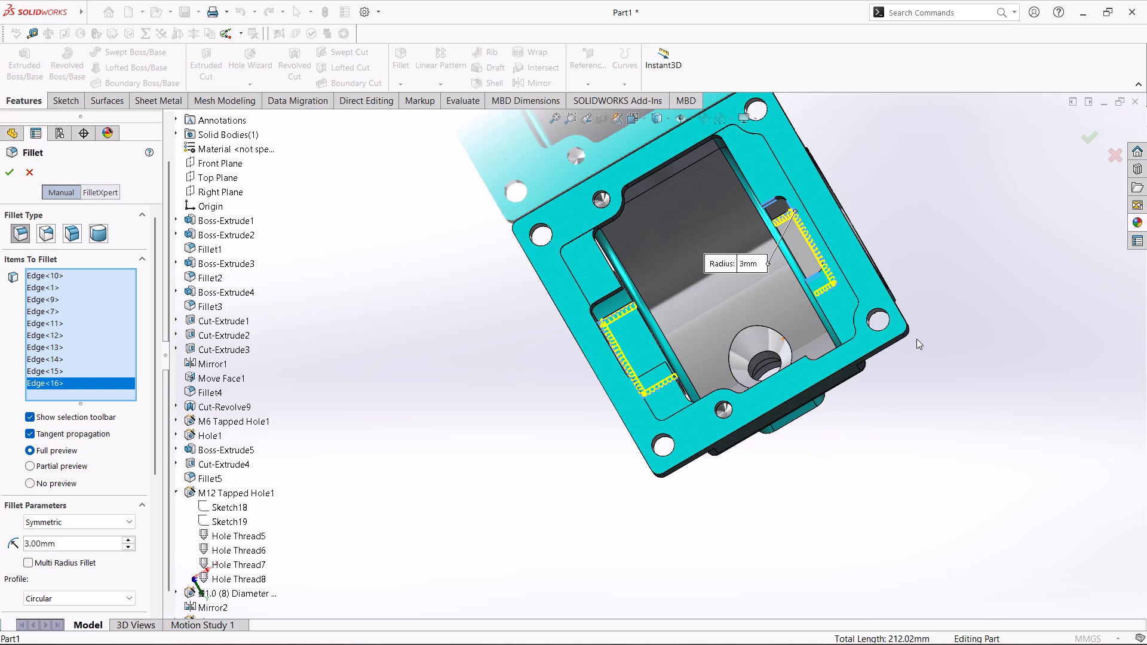
pyautogui.scroll(-3, 698, 345)
pyautogui.scroll(1, 760, 363)
pyautogui.moveTo(756, 311); pyautogui.dragTo(717, 380, button='middle')
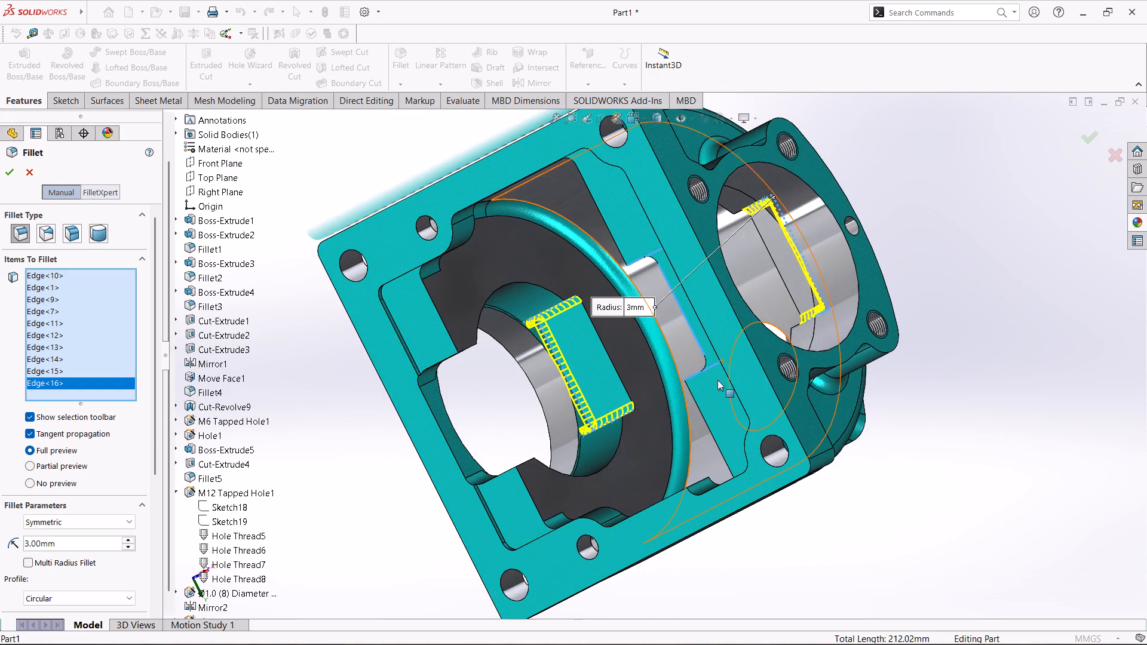
pyautogui.moveTo(713, 376); pyautogui.dragTo(794, 327, button='middle')
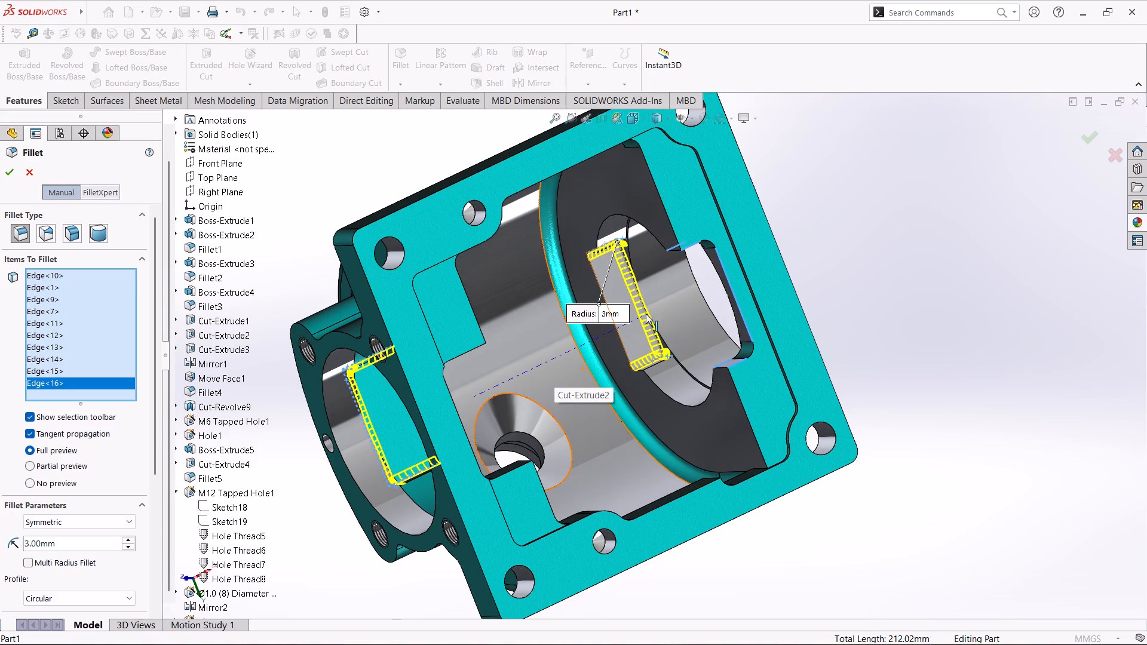
pyautogui.scroll(-11, 626, 268)
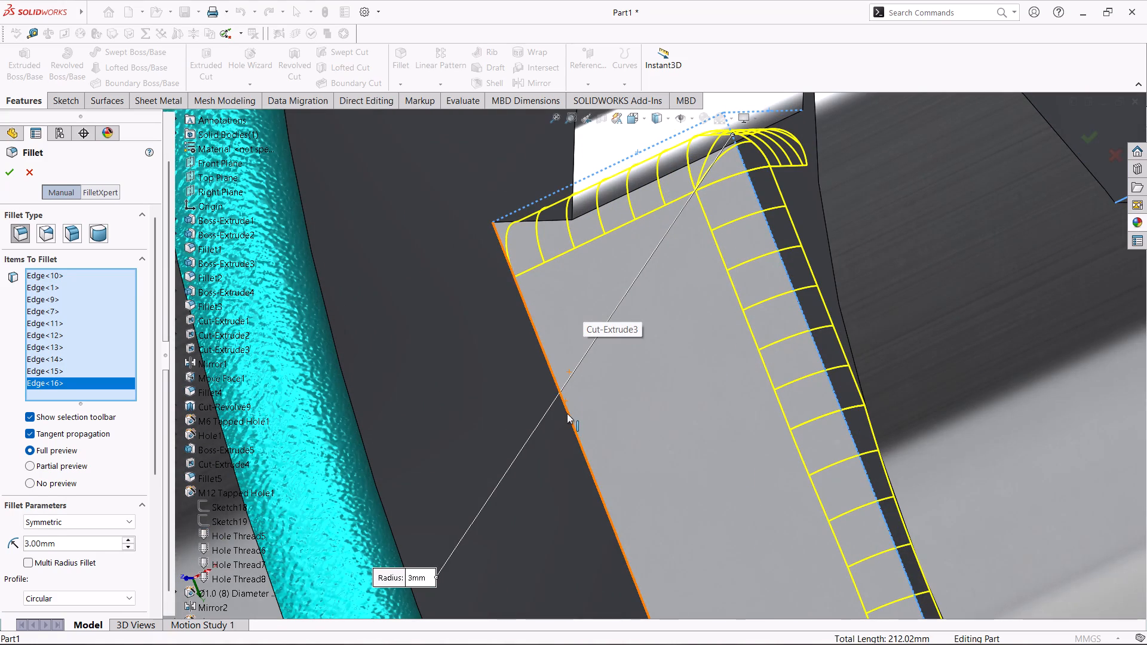
pyautogui.click(567, 413)
pyautogui.scroll(9, 647, 380)
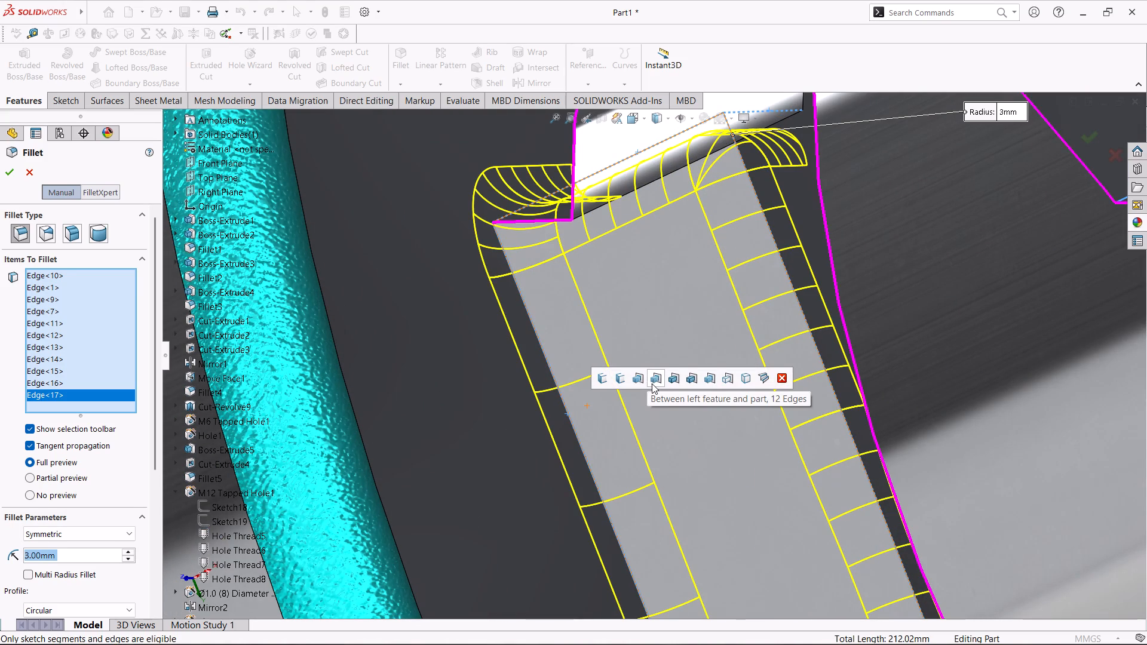
pyautogui.scroll(7, 747, 464)
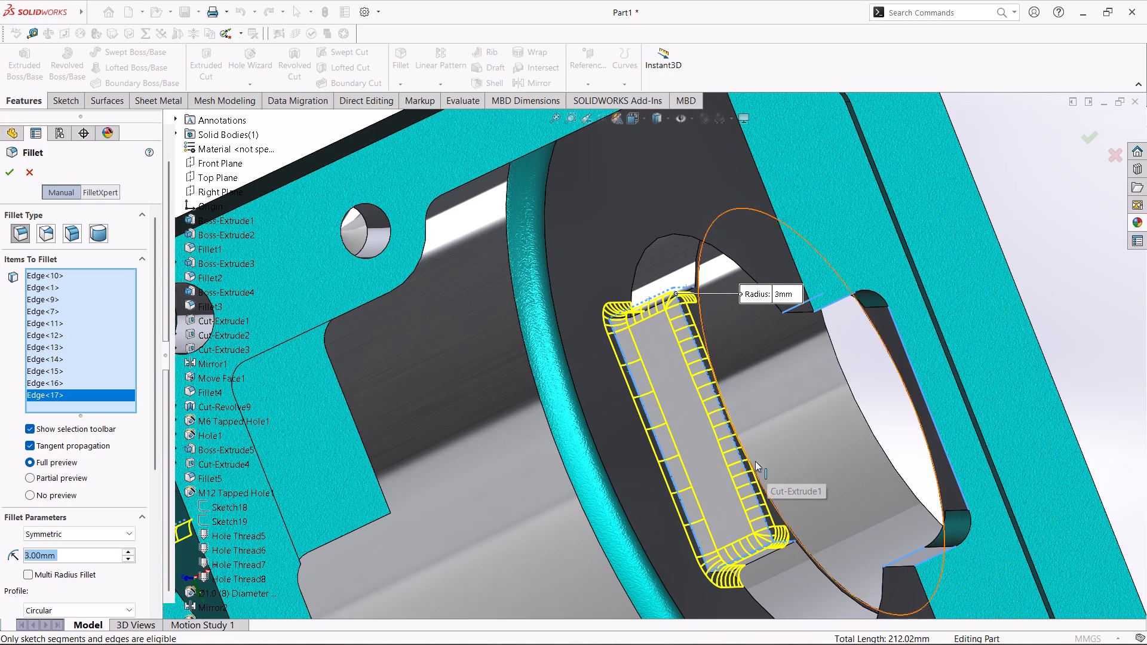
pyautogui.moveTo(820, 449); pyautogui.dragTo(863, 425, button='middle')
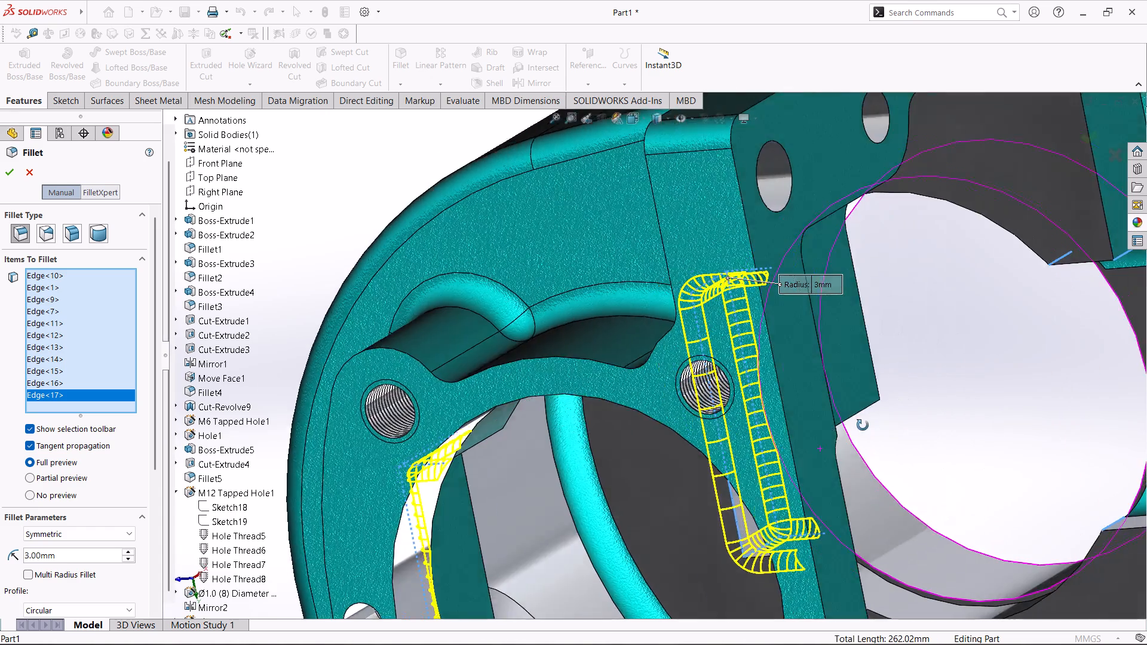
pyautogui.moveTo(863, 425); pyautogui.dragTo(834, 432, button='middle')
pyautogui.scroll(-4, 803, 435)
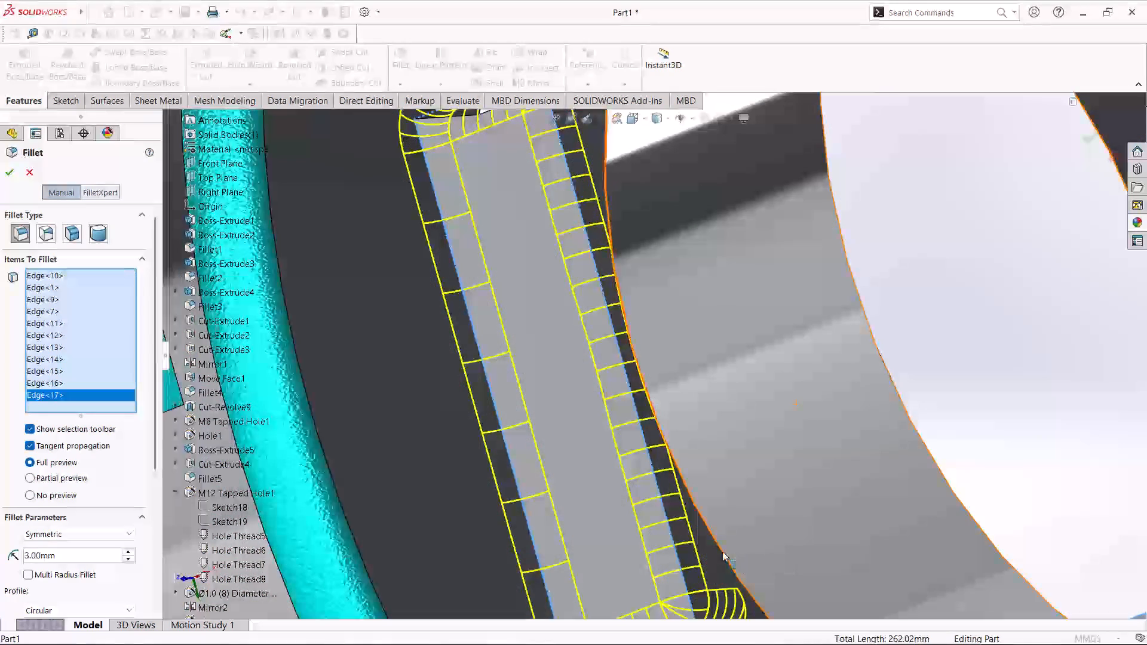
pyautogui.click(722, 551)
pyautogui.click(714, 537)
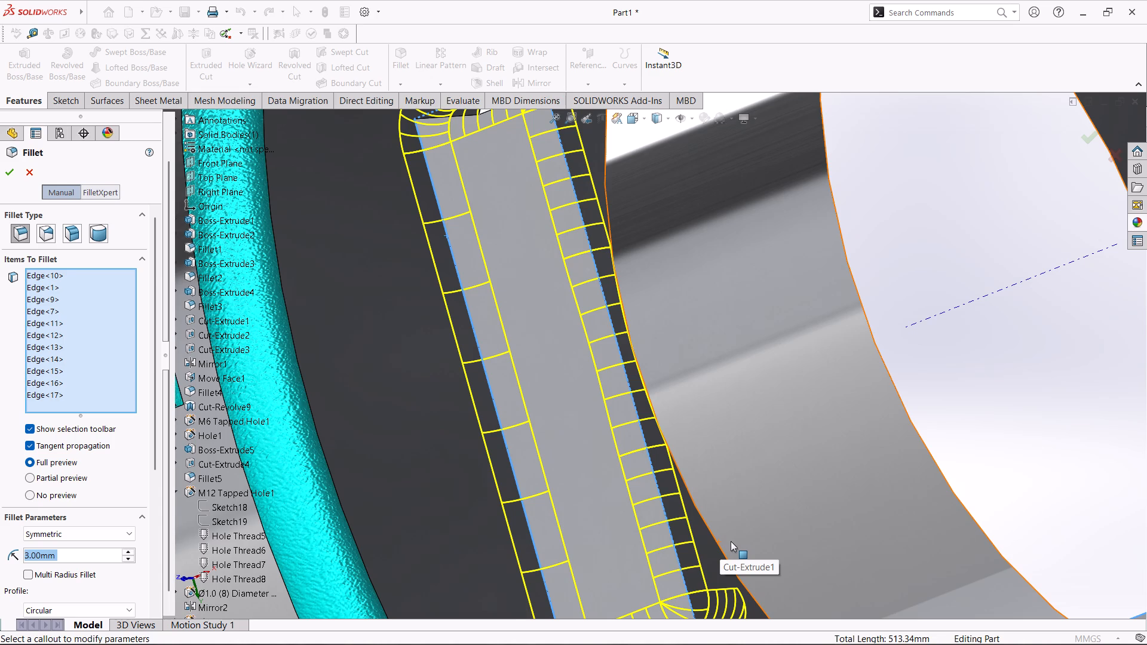
# Add the bore opening's two arc edges and the two short straight edges beside the open mounting face to the 3 mm fillet.
pyautogui.scroll(5, 789, 508)
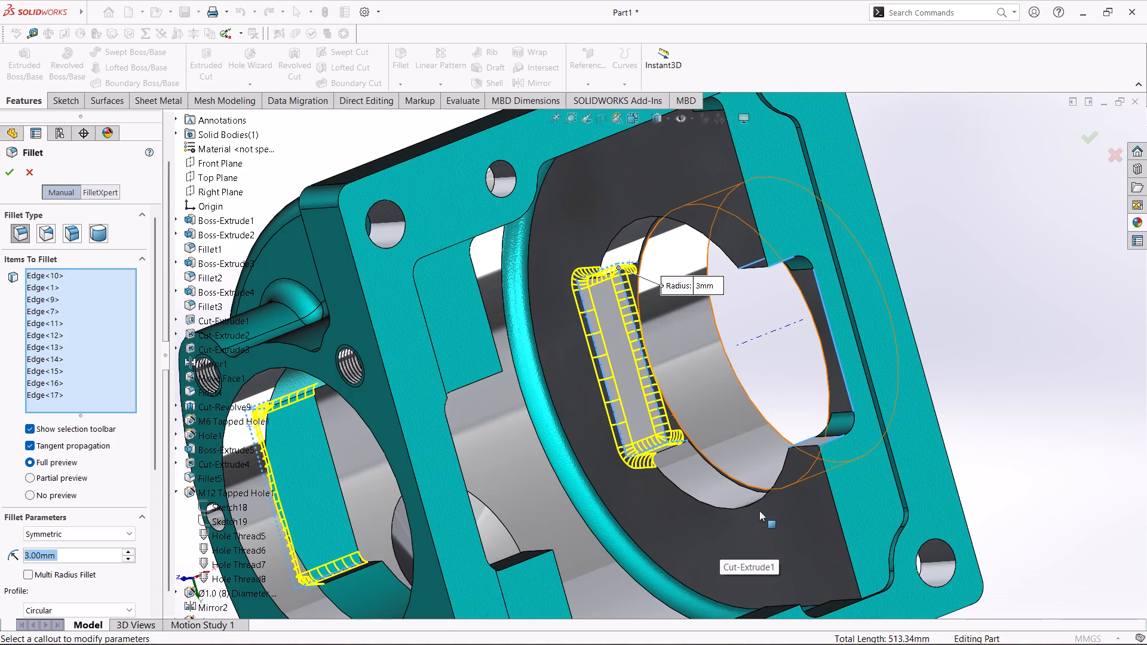
pyautogui.click(754, 503)
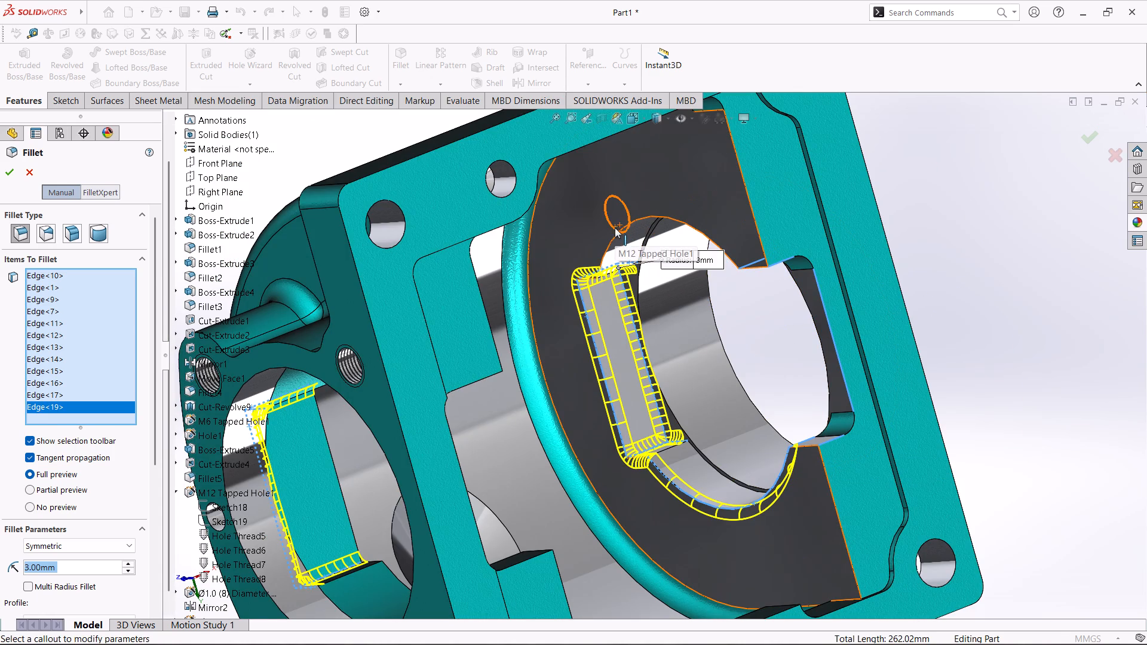
pyautogui.click(615, 235)
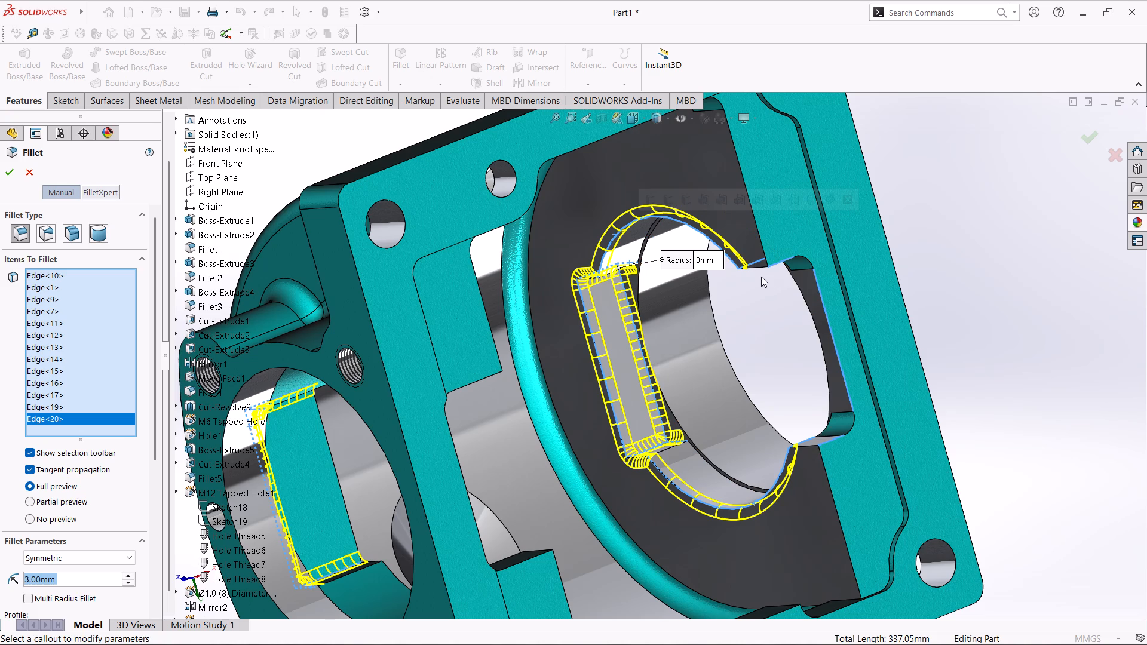
pyautogui.click(751, 266)
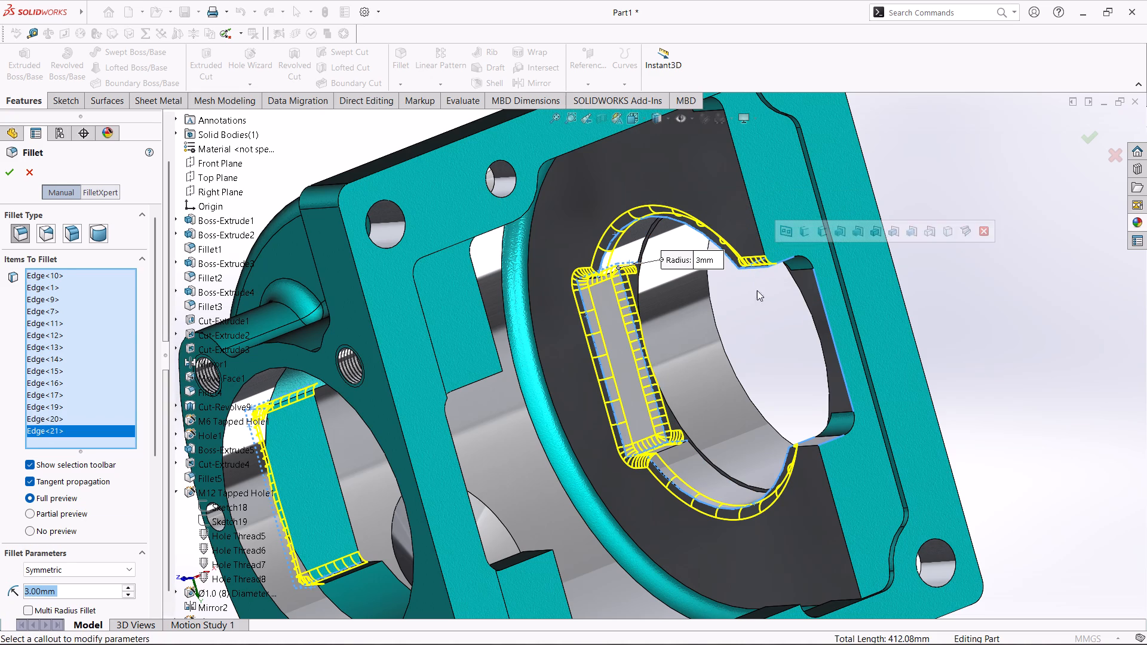
pyautogui.click(803, 446)
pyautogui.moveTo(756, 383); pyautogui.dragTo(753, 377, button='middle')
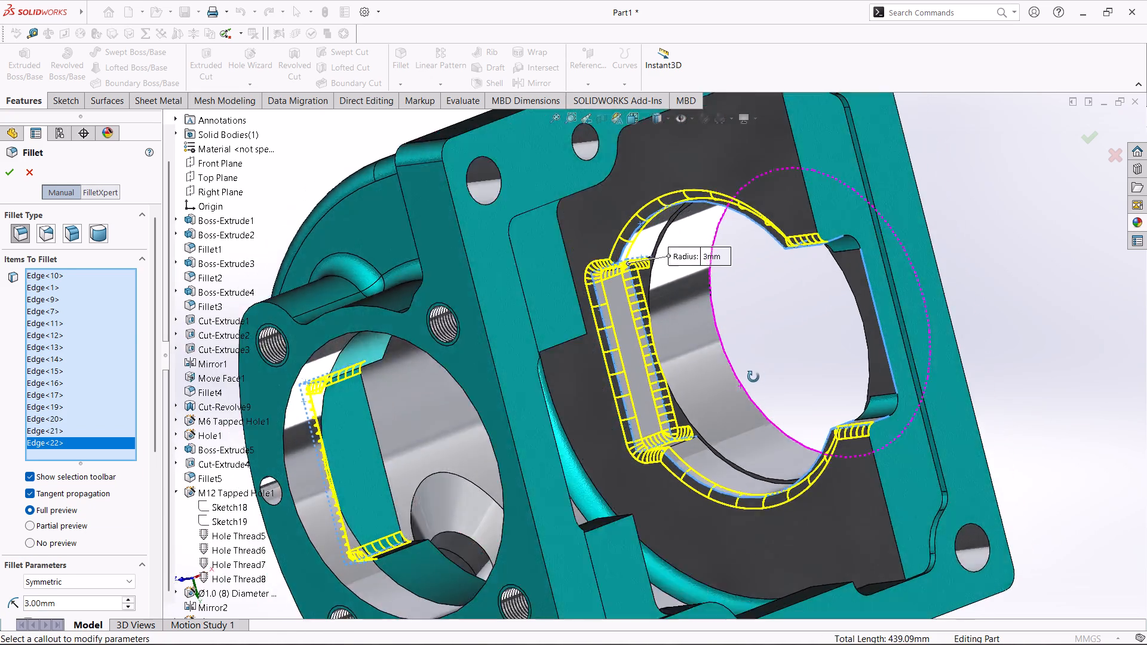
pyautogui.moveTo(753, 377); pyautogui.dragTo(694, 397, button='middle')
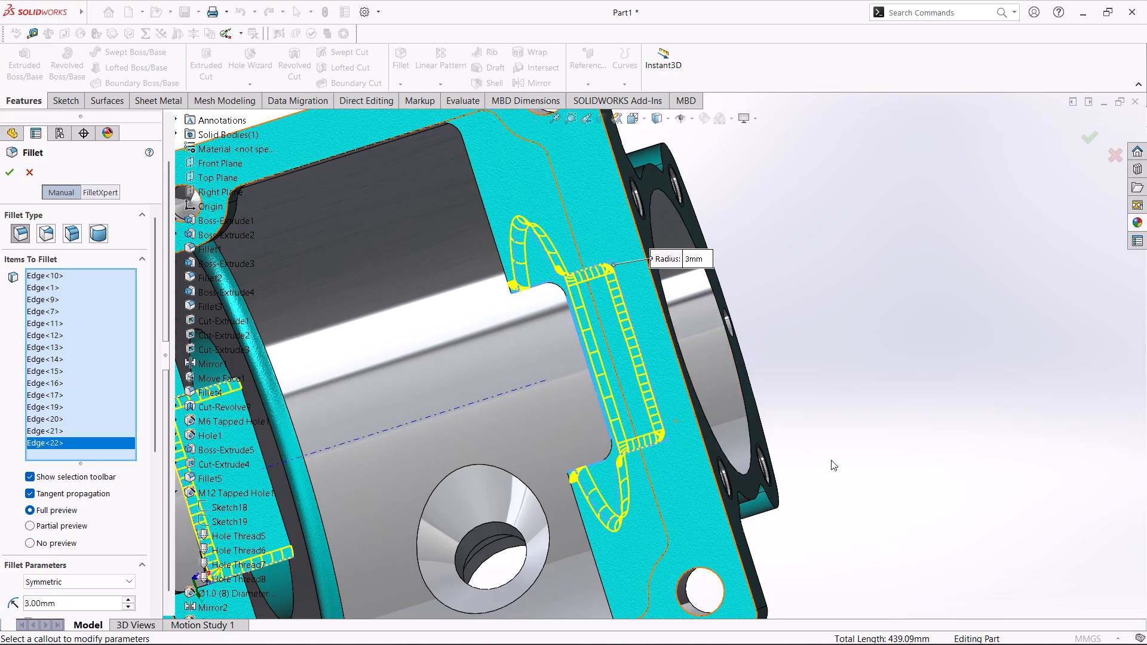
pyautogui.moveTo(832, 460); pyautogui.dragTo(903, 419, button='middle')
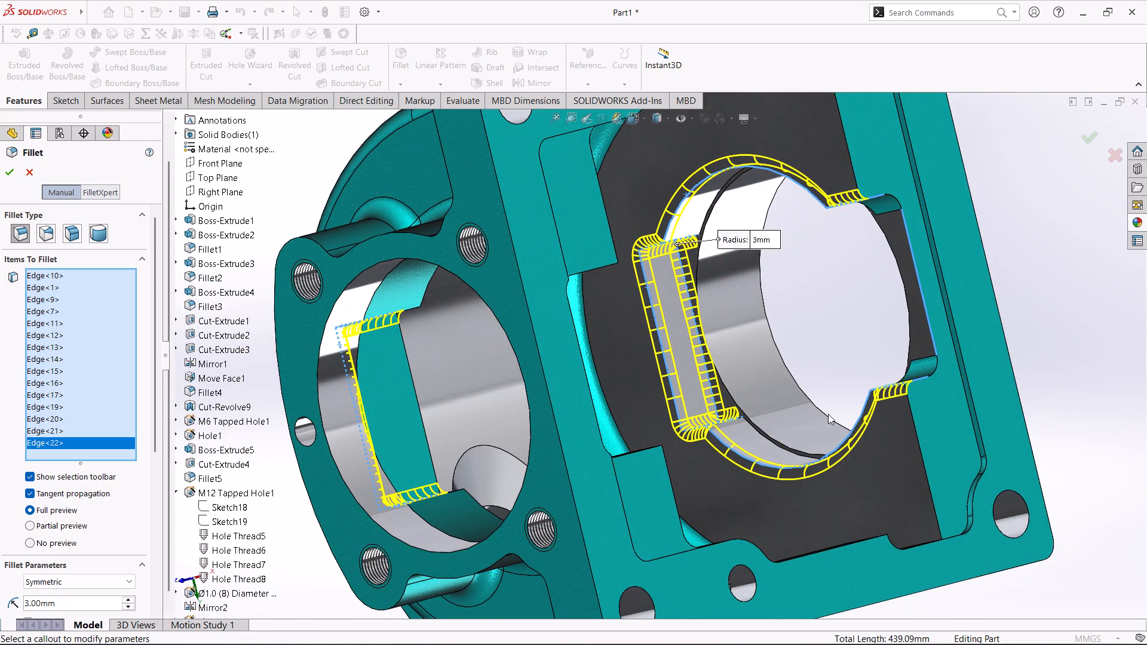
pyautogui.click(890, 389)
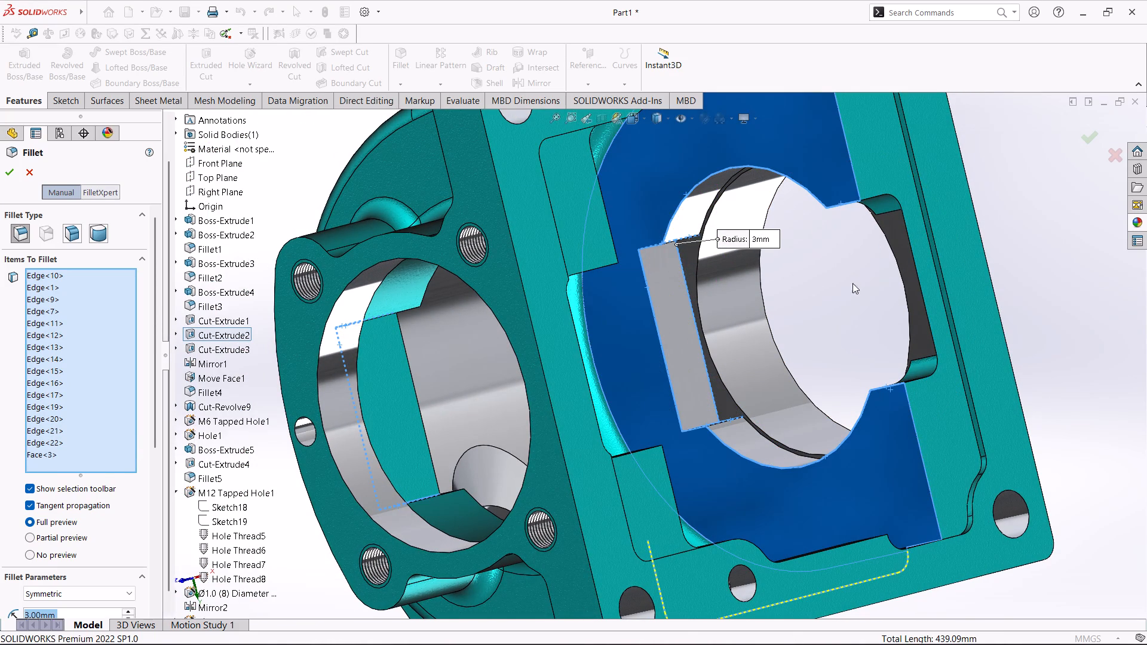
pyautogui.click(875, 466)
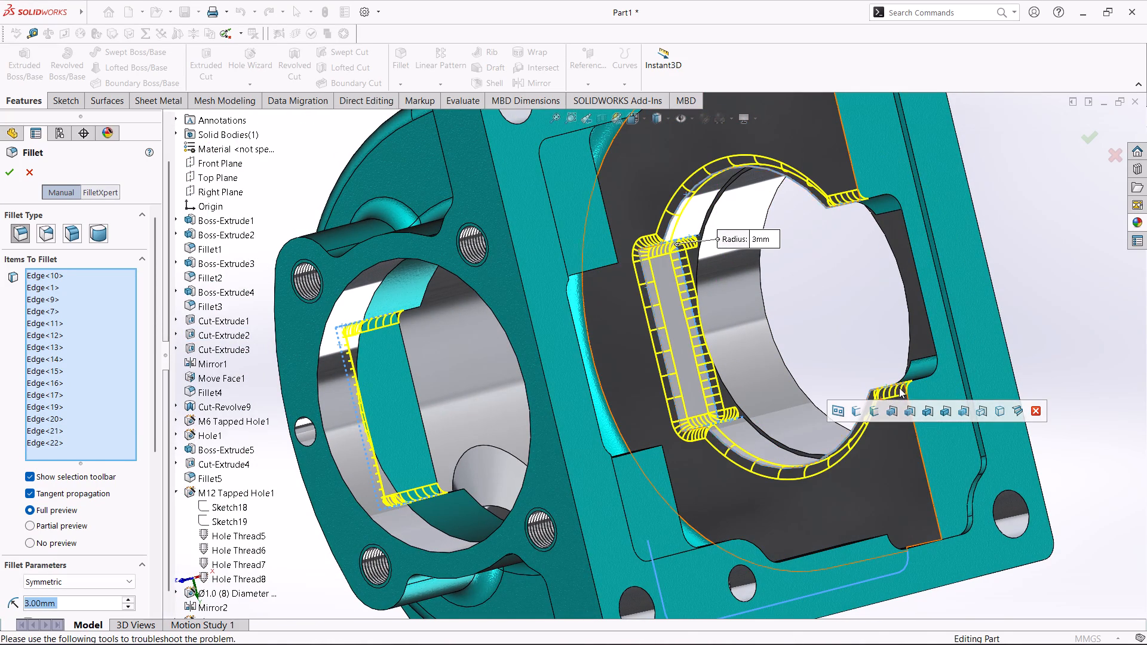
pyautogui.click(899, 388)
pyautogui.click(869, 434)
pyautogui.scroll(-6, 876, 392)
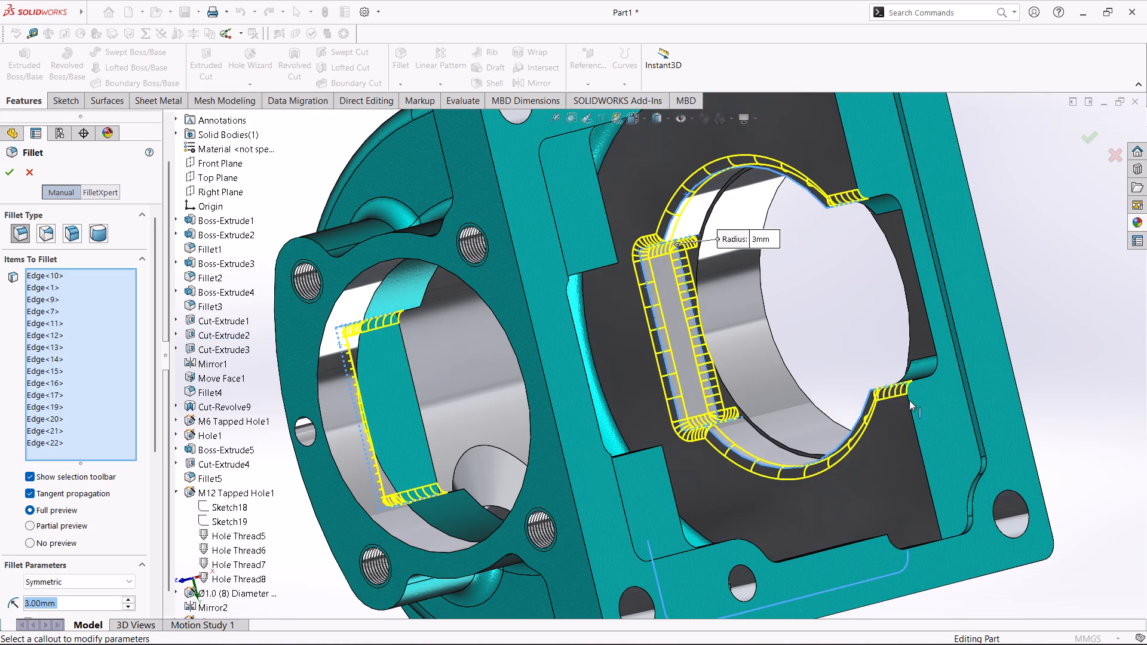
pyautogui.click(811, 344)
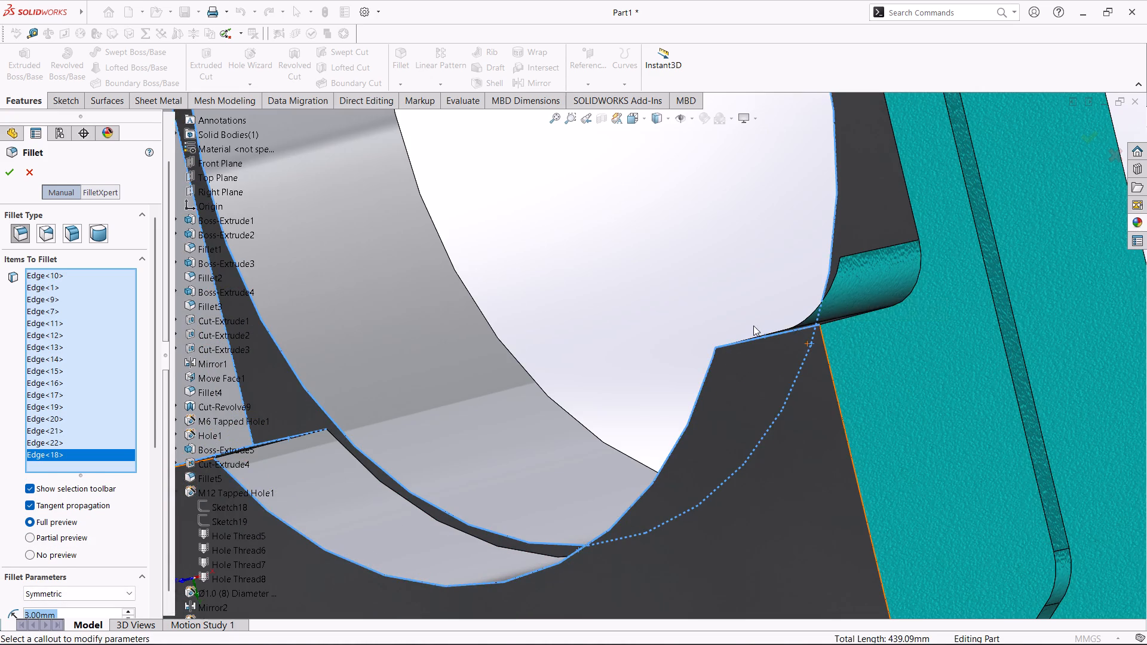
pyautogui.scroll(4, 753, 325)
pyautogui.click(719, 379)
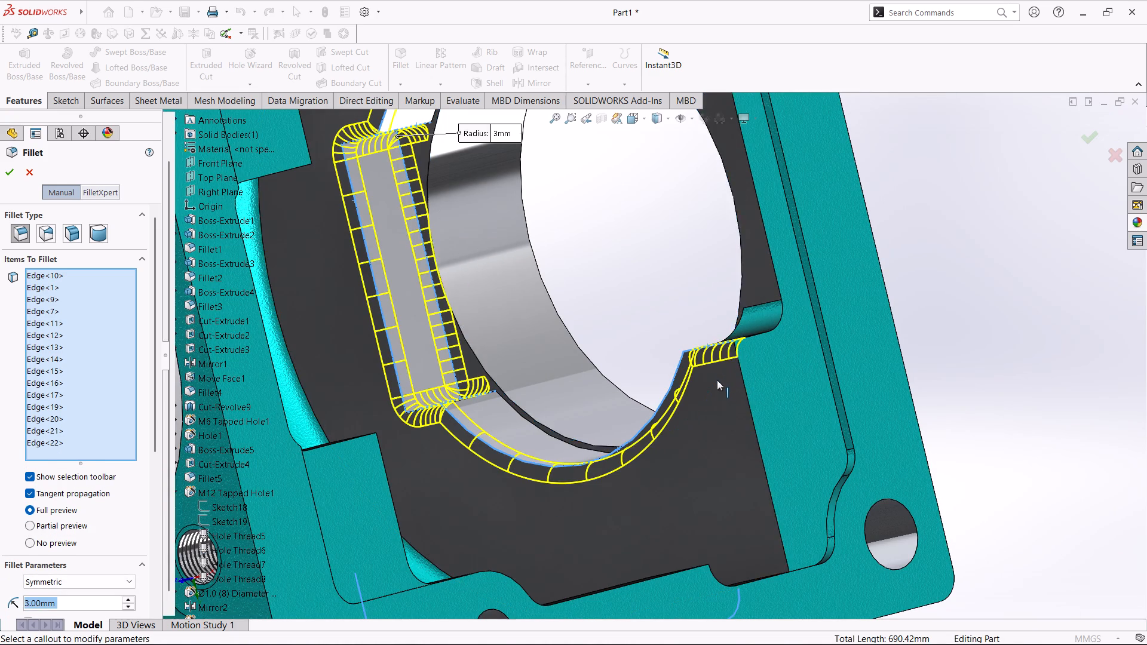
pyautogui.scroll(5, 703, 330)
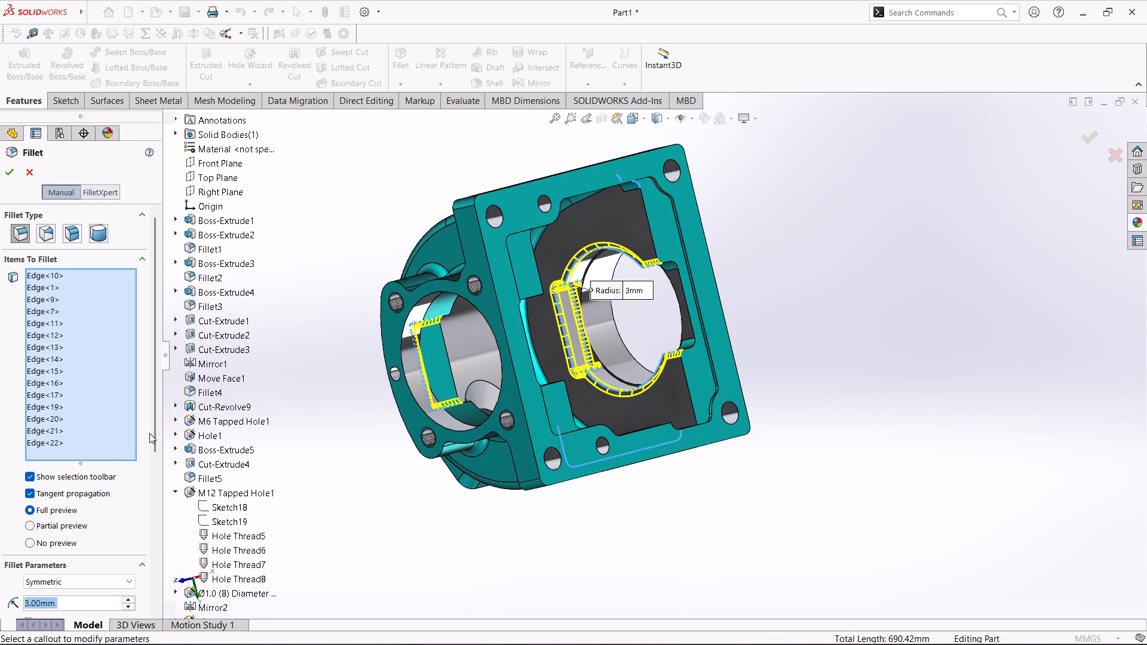
# Remove the last-added short straight edge, at the end of the bore's lower arc, from the fillet selection.
pyautogui.click(36, 441)
pyautogui.rightClick(36, 441)
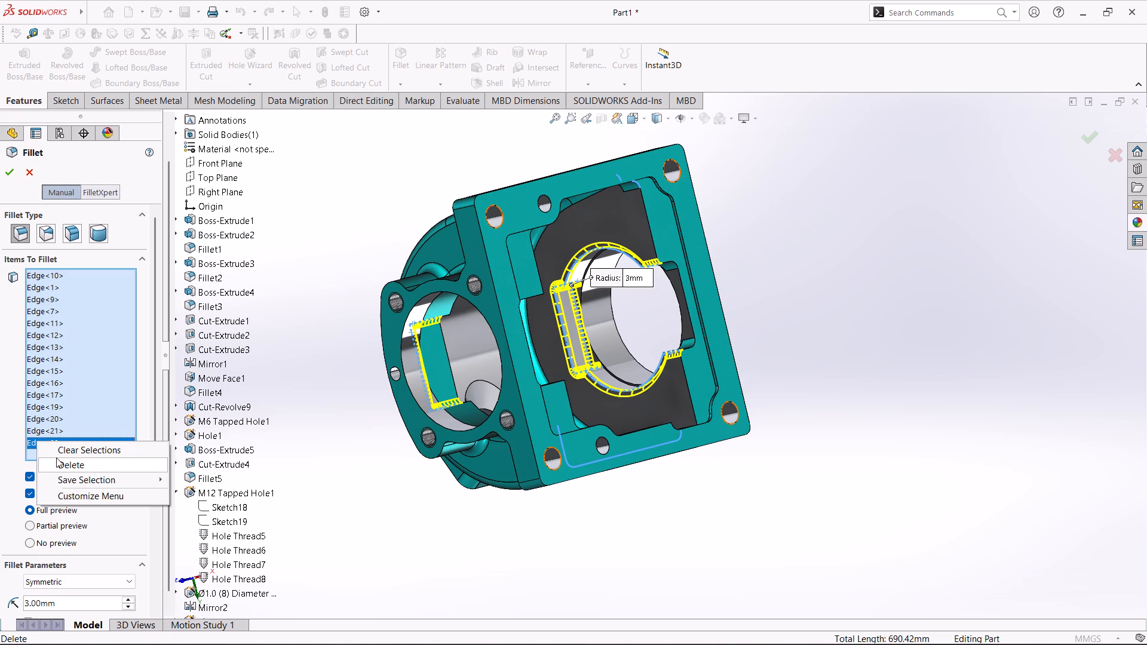
pyautogui.click(58, 462)
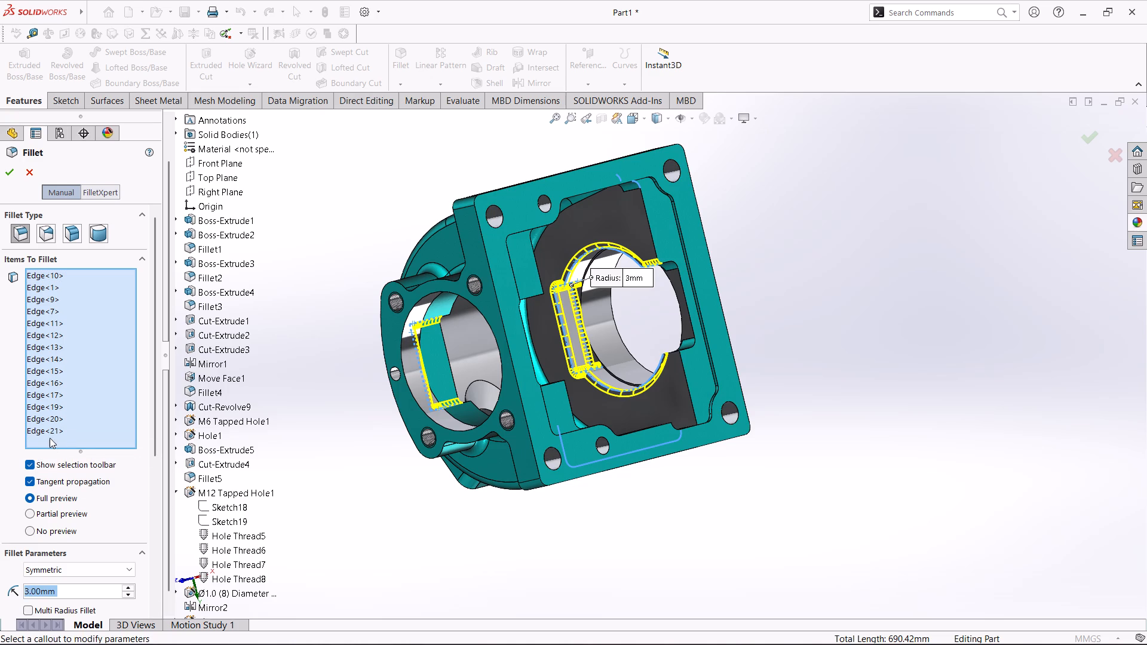
# Remove the other short straight edge, at the end of the bore's upper arc, from the fillet selection.
pyautogui.click(48, 431)
pyautogui.rightClick(48, 431)
pyautogui.click(78, 458)
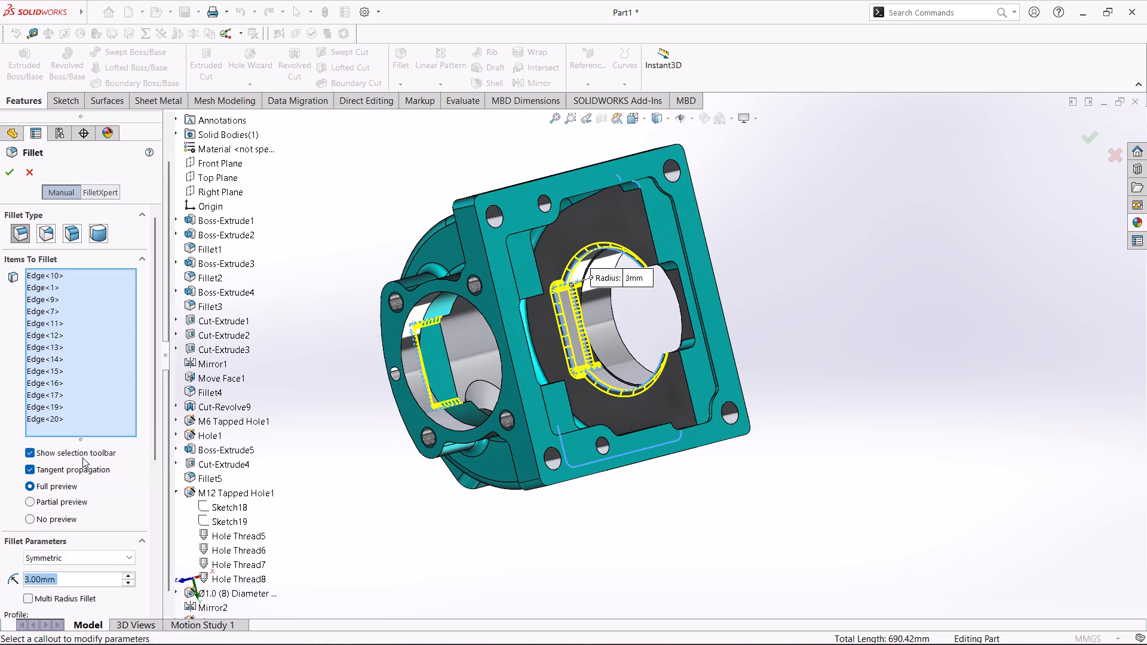
# Add the opposite end wall's two bore arc edges and two short straight edges beside the mounting opening, and complete the 3 mm fillet.
pyautogui.moveTo(1031, 480); pyautogui.dragTo(911, 518, button='middle')
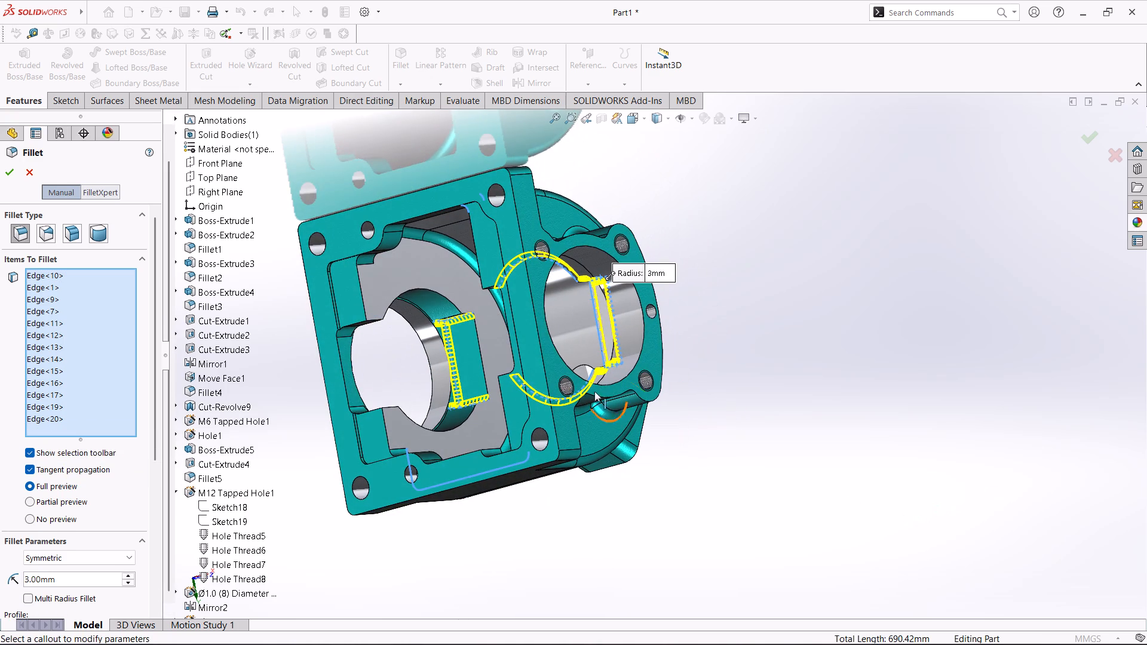
pyautogui.click(428, 289)
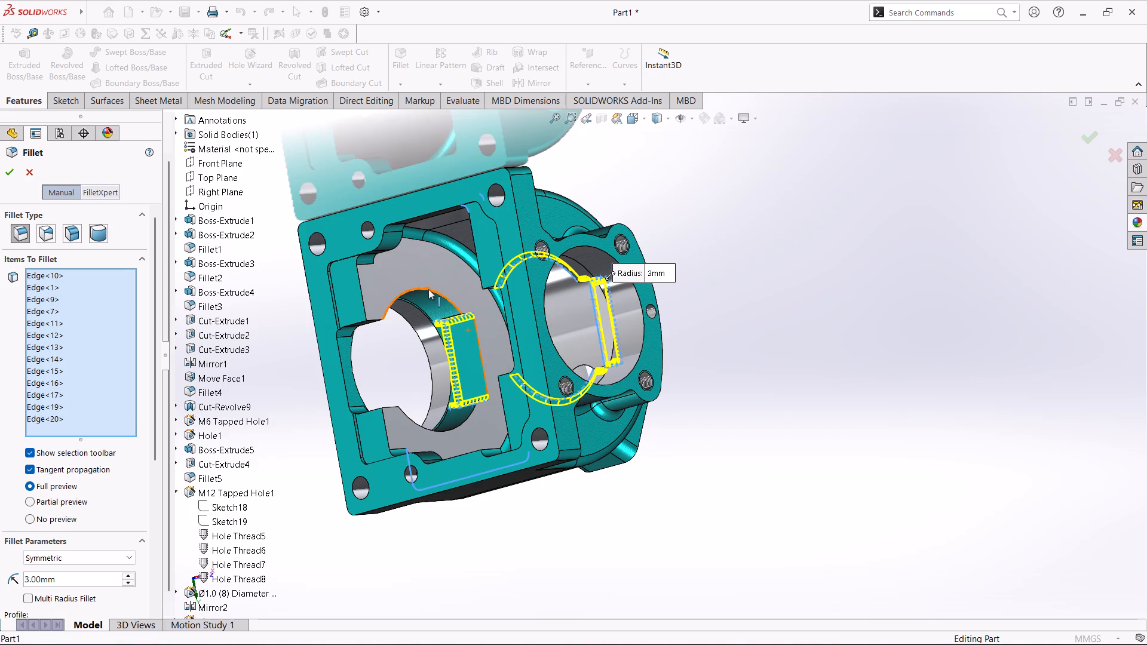
pyautogui.click(452, 428)
pyautogui.click(389, 409)
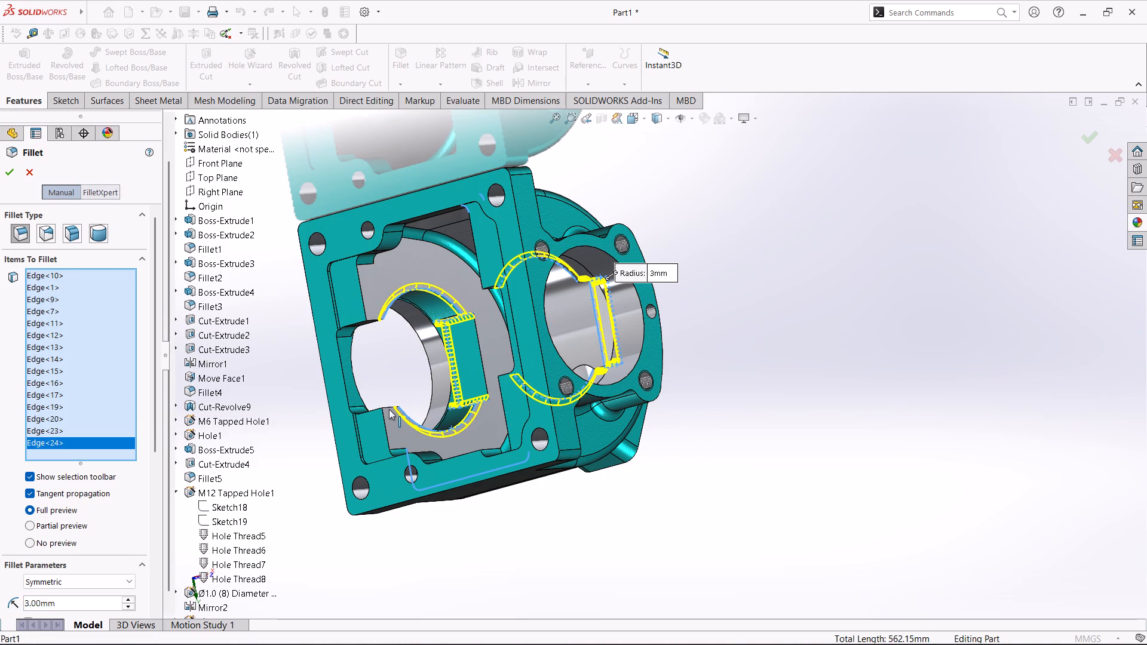
pyautogui.click(373, 321)
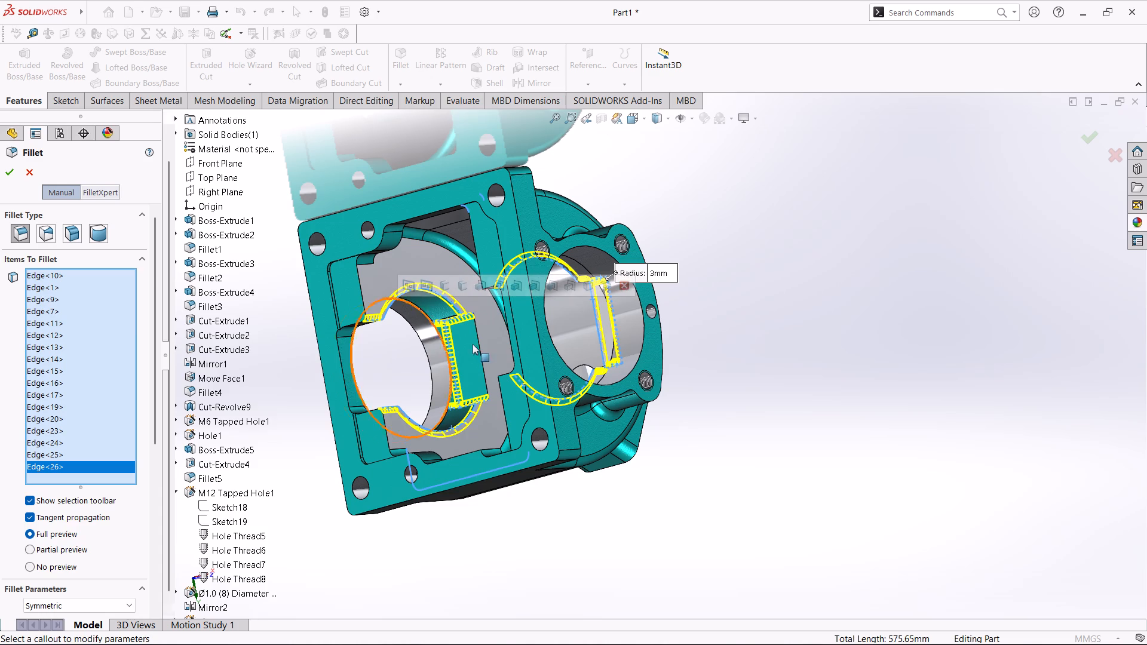
pyautogui.moveTo(780, 458); pyautogui.dragTo(808, 454, button='middle')
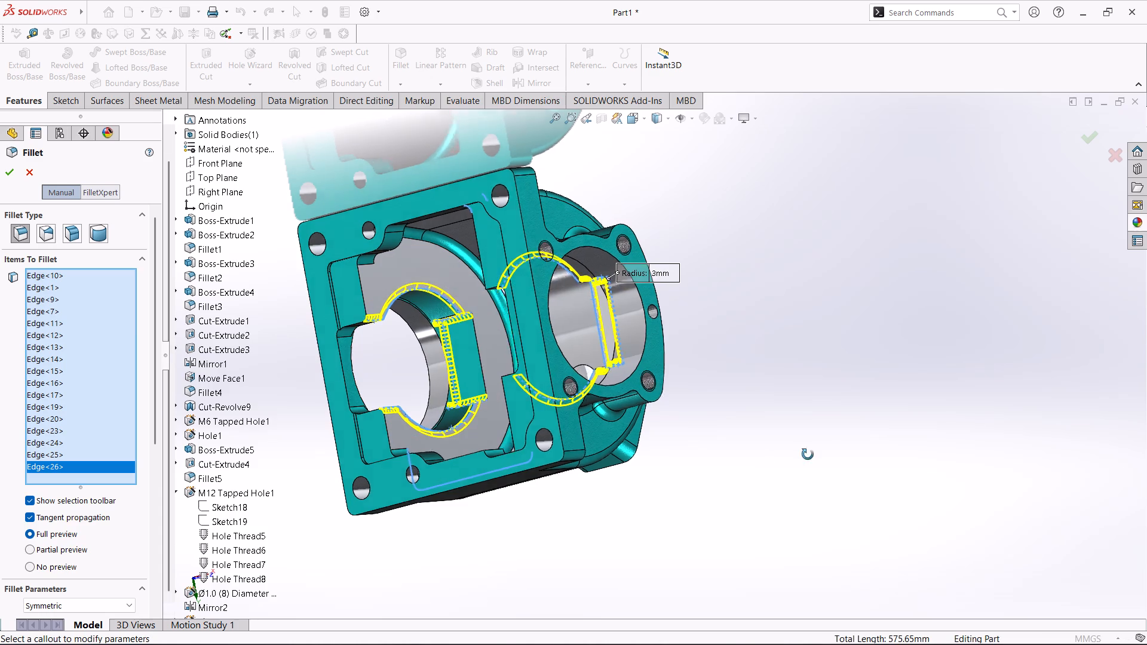
pyautogui.moveTo(808, 454); pyautogui.dragTo(855, 447, button='middle')
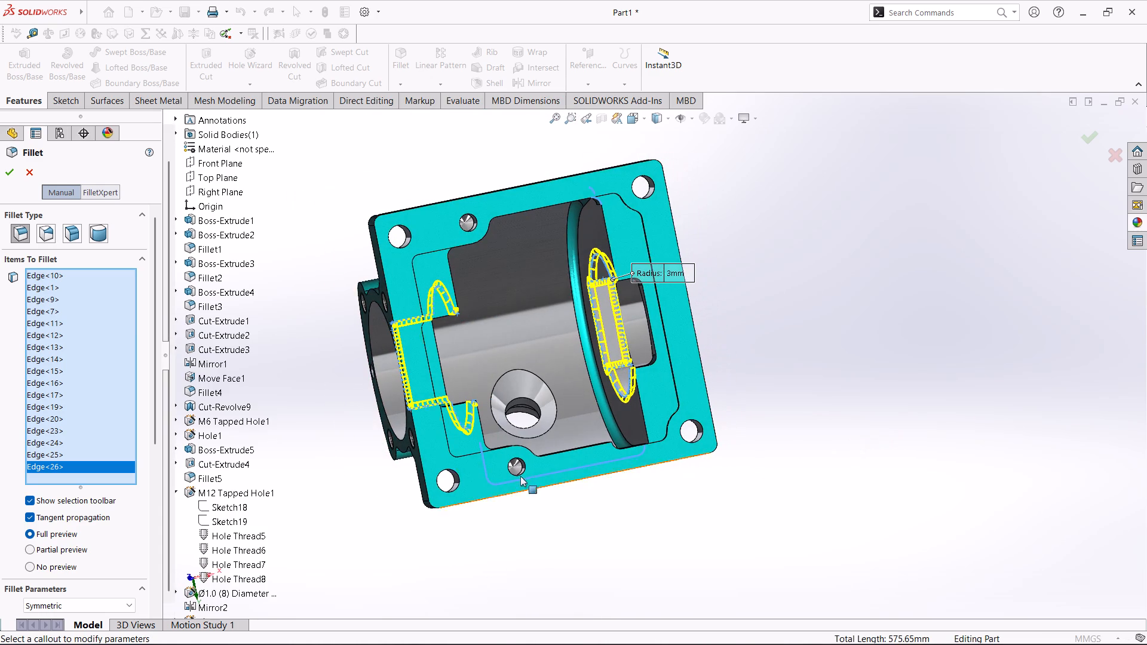
pyautogui.click(3, 175)
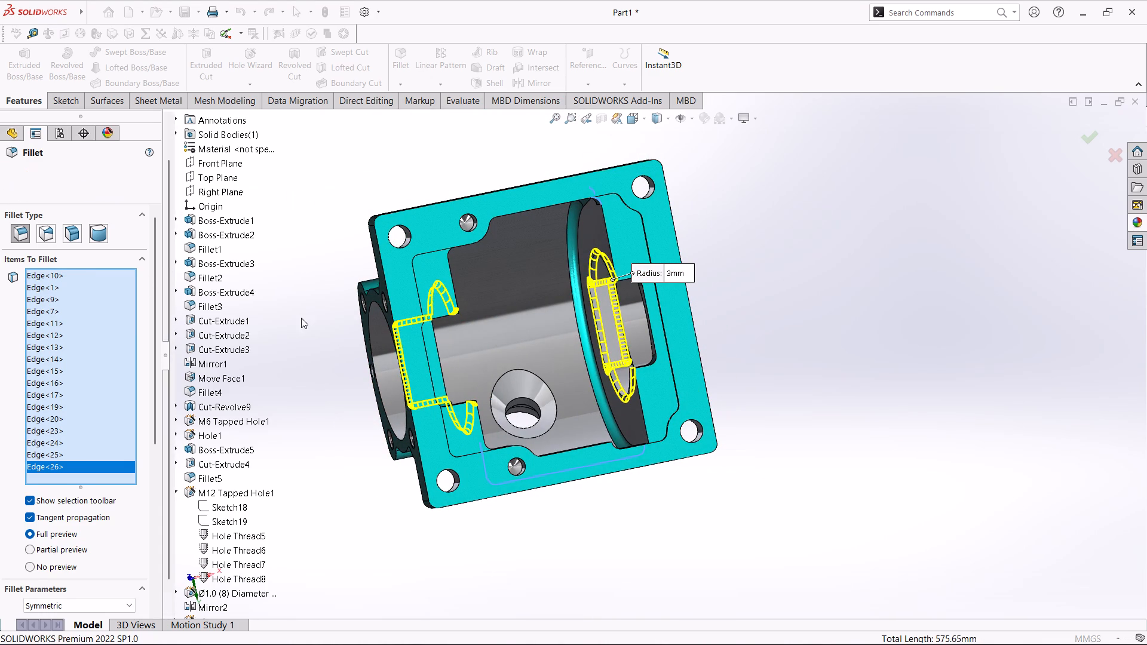
# Apply the polished aluminum appearance to the new notch and bore edge fillet.
pyautogui.scroll(-6, 630, 318)
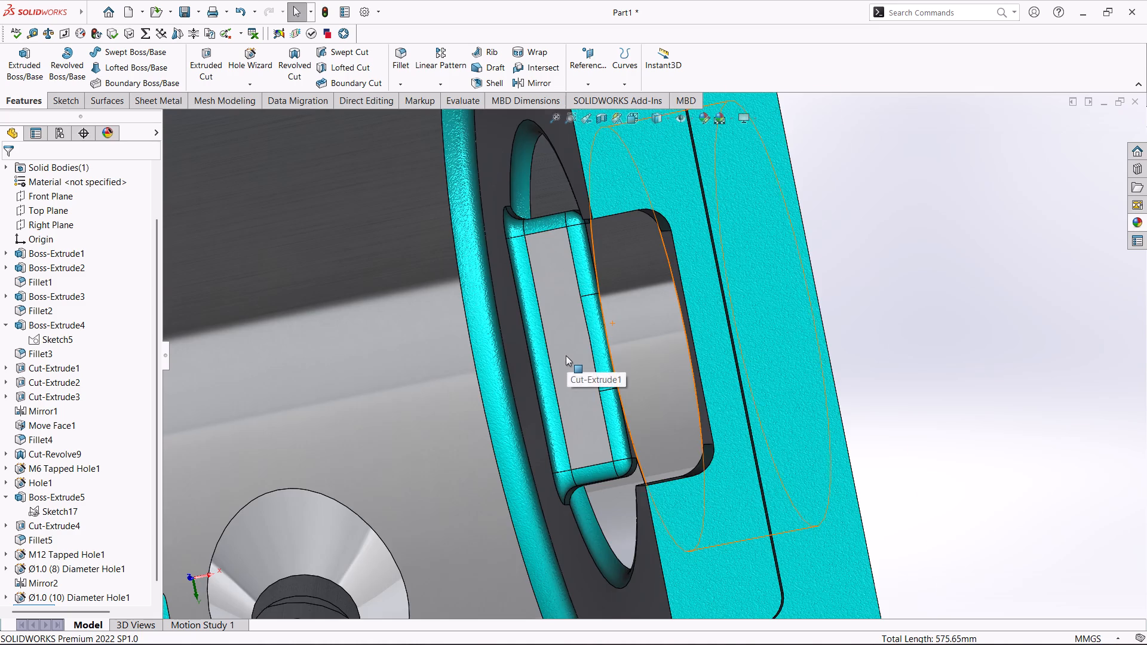
pyautogui.scroll(-4, 568, 356)
pyautogui.scroll(5, 619, 336)
pyautogui.scroll(2, 450, 452)
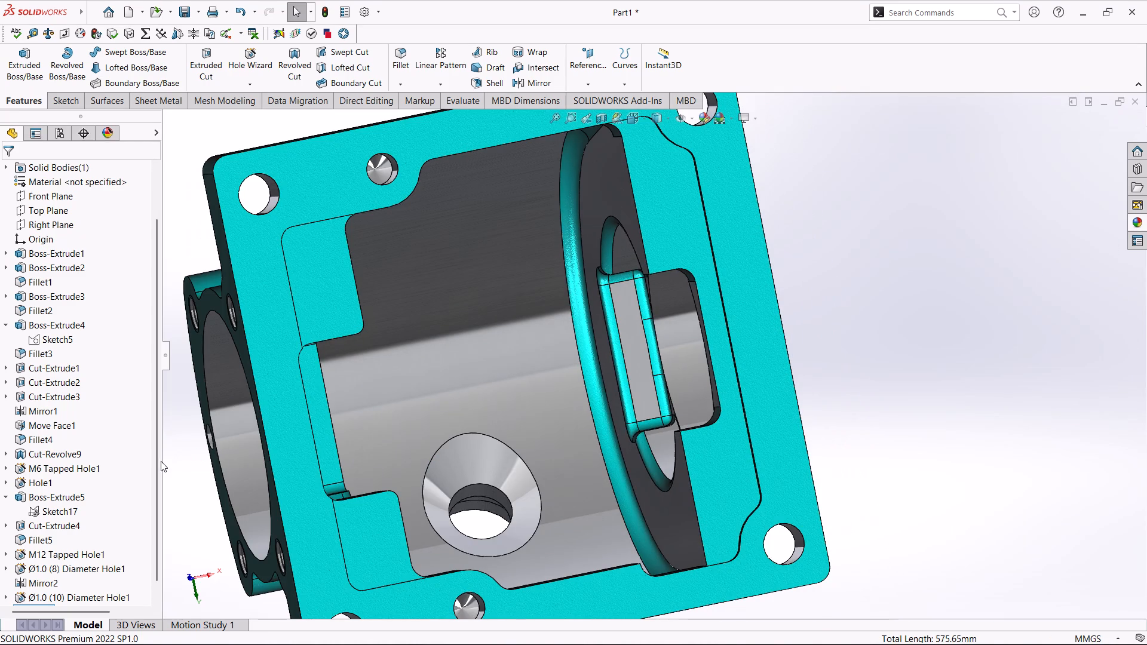
pyautogui.moveTo(161, 461); pyautogui.dragTo(144, 561)
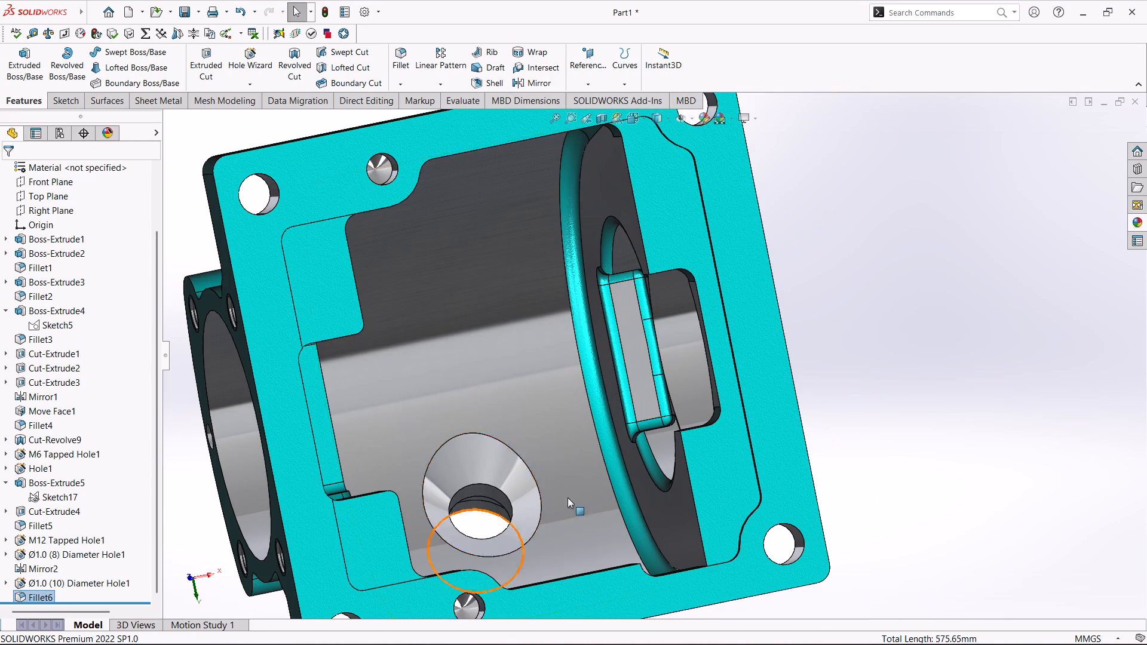
pyautogui.click(1142, 225)
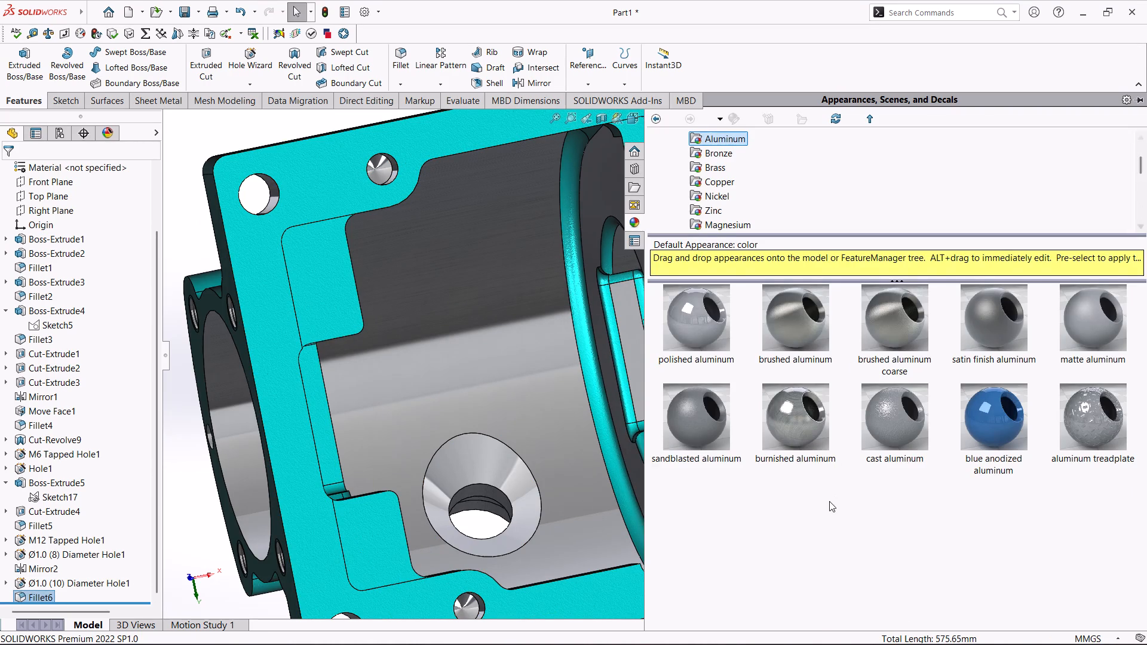
pyautogui.click(829, 502)
pyautogui.doubleClick(671, 330)
pyautogui.scroll(4, 614, 380)
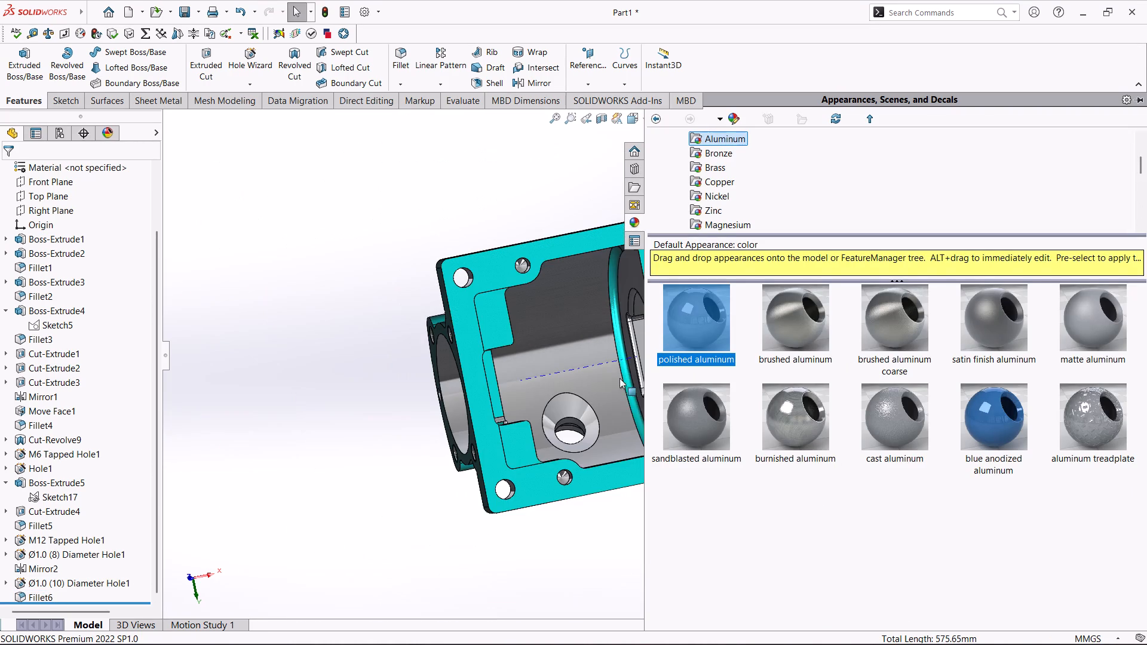
pyautogui.scroll(-1, 597, 390)
pyautogui.click(299, 456)
# Select the flat back face of the notch in the round-flange end wall and the bore's lower and upper curved faces.
pyautogui.moveTo(845, 401); pyautogui.dragTo(845, 424, button='middle')
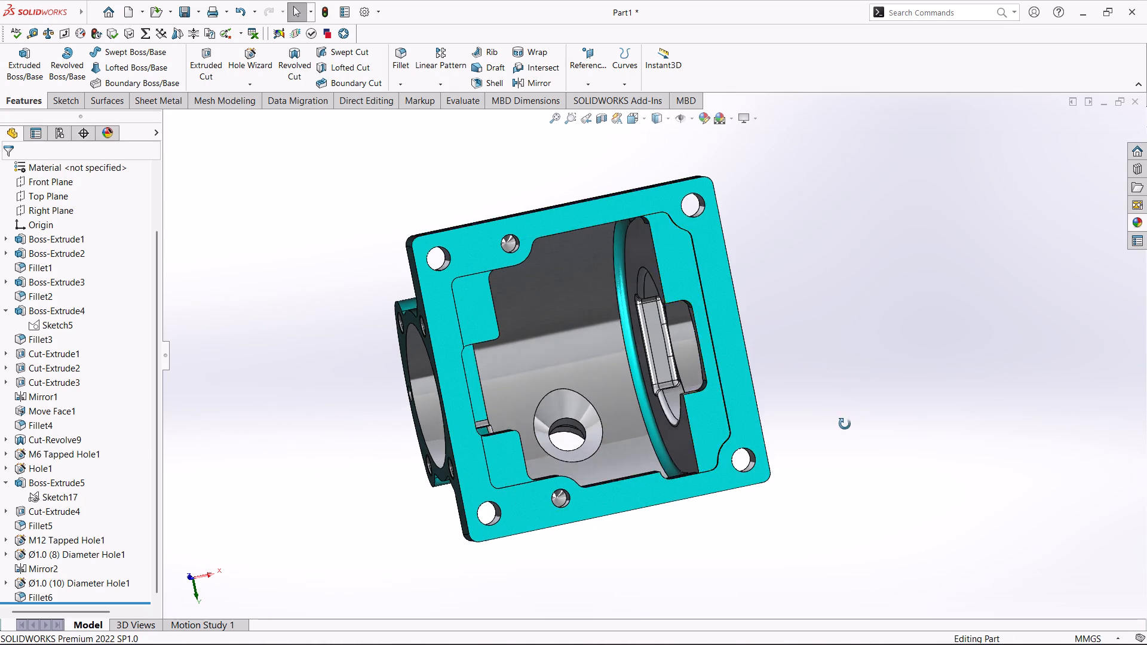
pyautogui.moveTo(845, 424); pyautogui.dragTo(791, 458, button='middle')
pyautogui.scroll(-6, 537, 390)
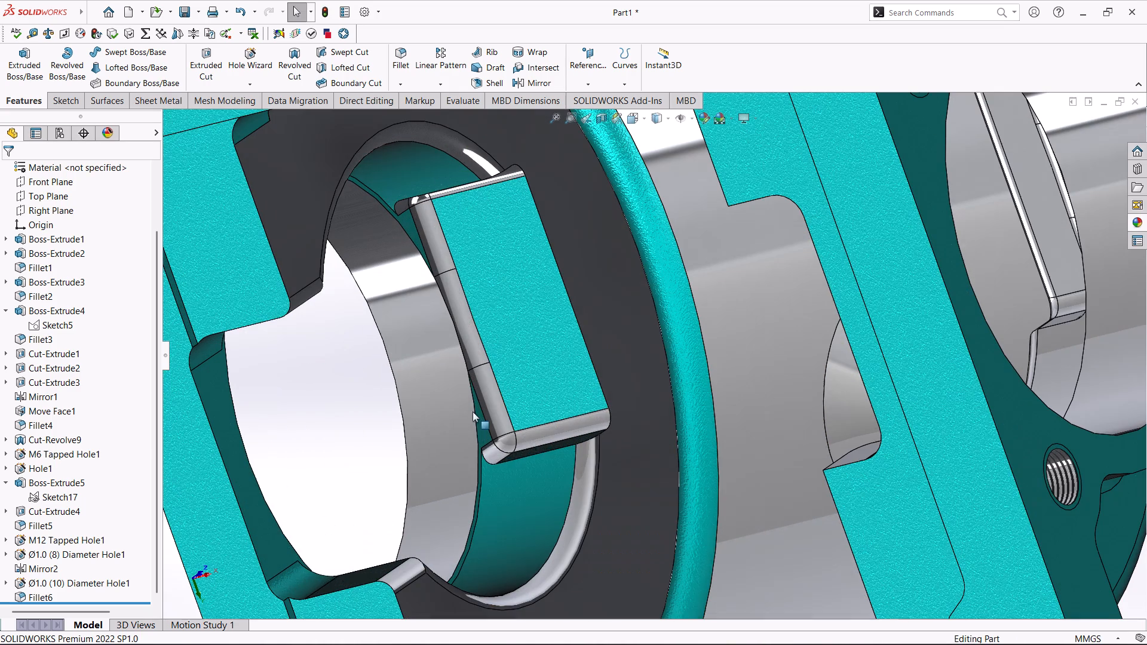
pyautogui.click(551, 399)
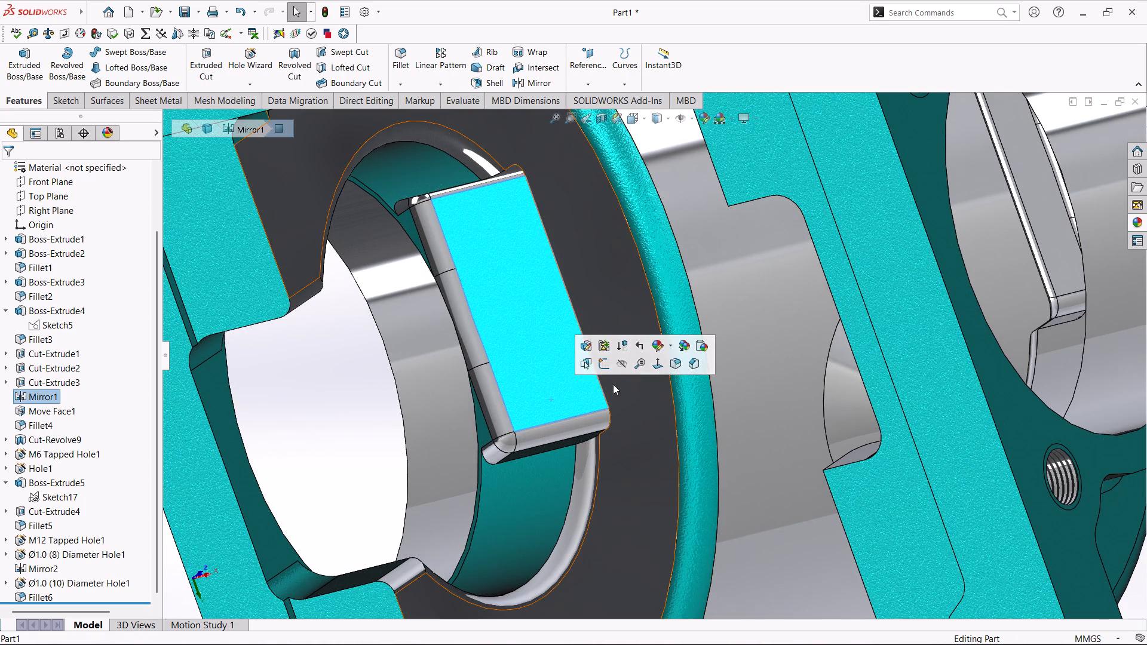
pyautogui.moveTo(768, 408); pyautogui.dragTo(877, 383, button='middle')
pyautogui.moveTo(879, 383); pyautogui.dragTo(844, 395, button='middle')
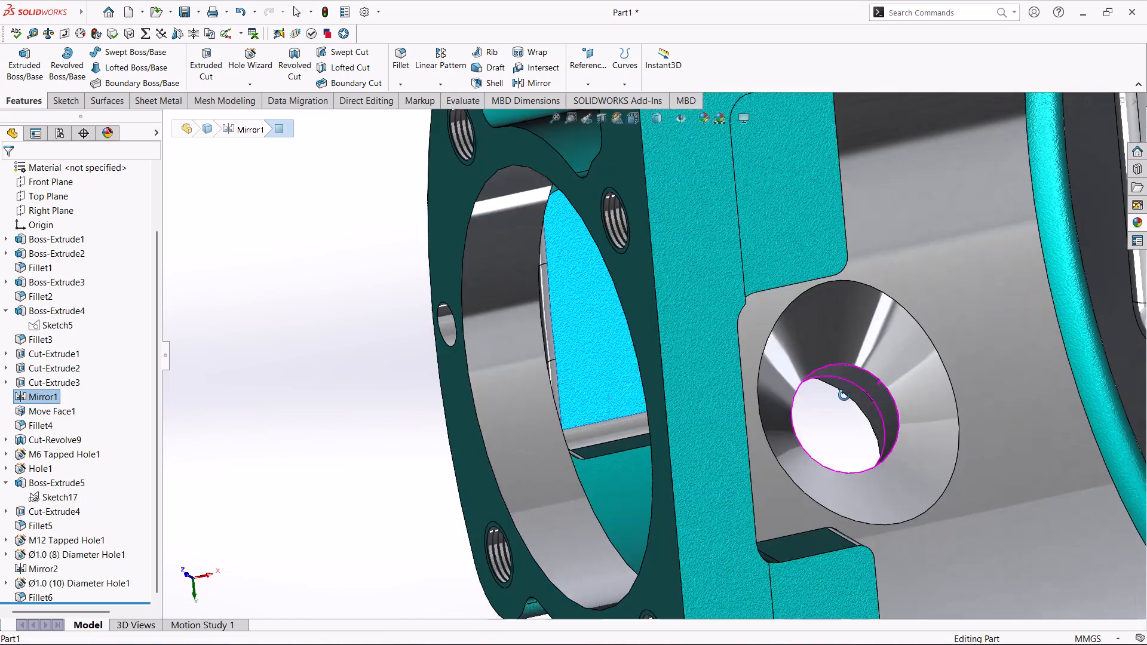
pyautogui.moveTo(844, 395); pyautogui.dragTo(823, 401, button='middle')
pyautogui.keyDown('ctrl'); pyautogui.scroll(4, 1045, 381); pyautogui.keyUp('ctrl')
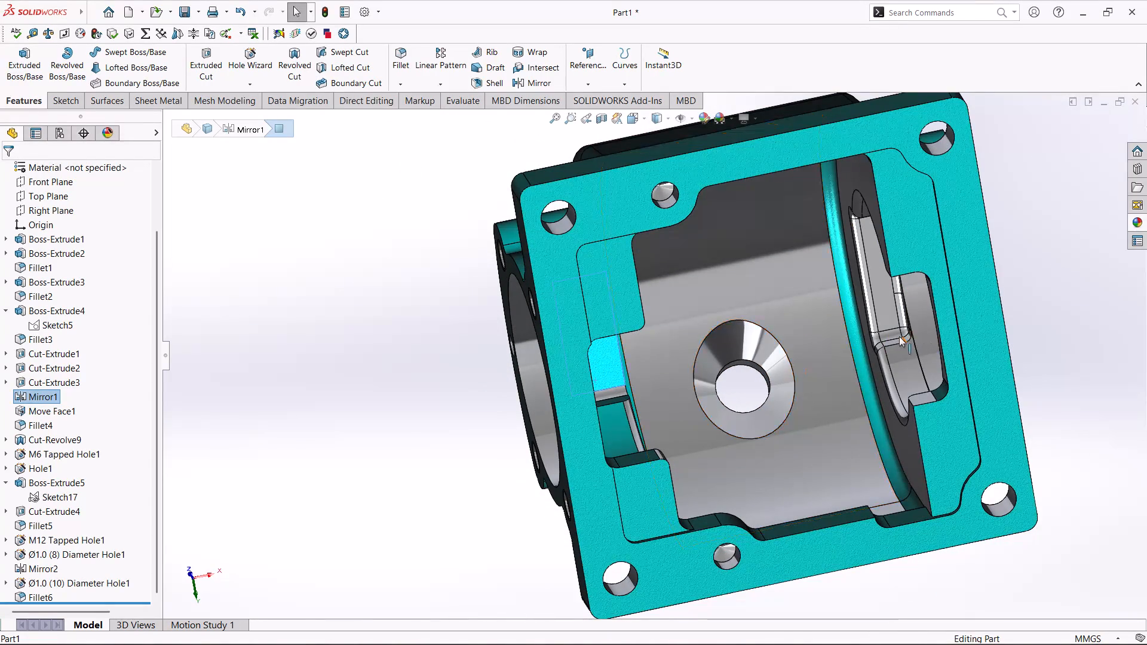
pyautogui.keyDown('ctrl'); pyautogui.scroll(2, 897, 332); pyautogui.keyUp('ctrl')
pyautogui.keyDown('ctrl'); pyautogui.moveTo(778, 333); pyautogui.dragTo(741, 369, button='middle'); pyautogui.keyUp('ctrl')
pyautogui.keyDown('ctrl'); pyautogui.scroll(-1, 743, 362); pyautogui.keyUp('ctrl')
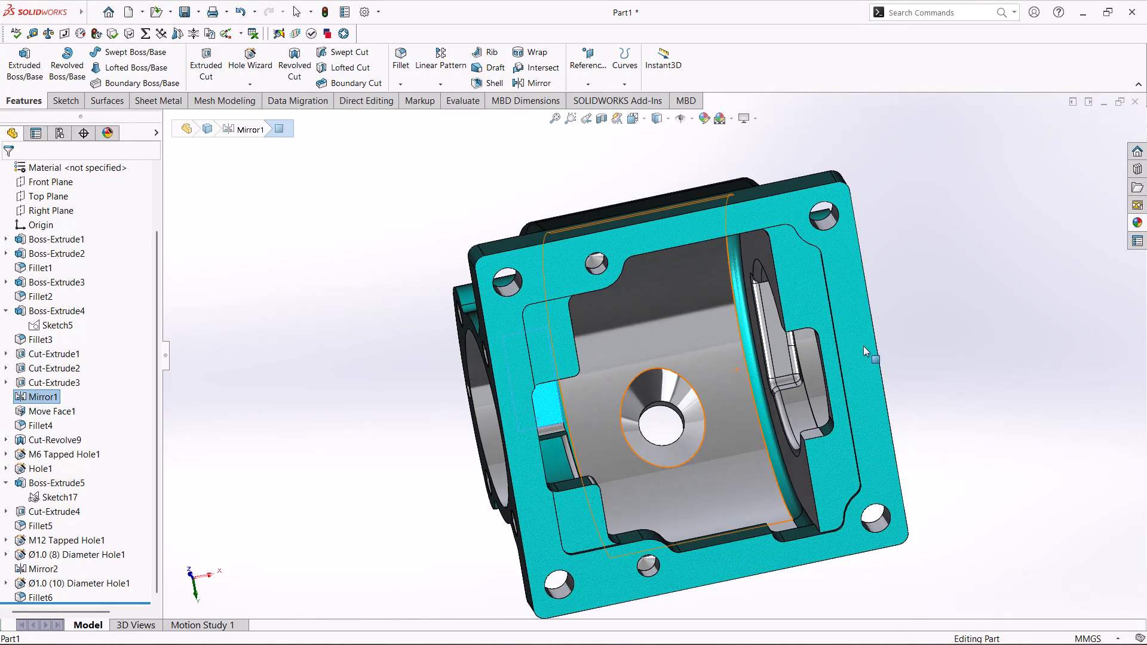
pyautogui.keyDown('ctrl'); pyautogui.middleClick(912, 354); pyautogui.keyUp('ctrl')
pyautogui.keyDown('ctrl'); pyautogui.scroll(-7, 805, 374); pyautogui.keyUp('ctrl')
pyautogui.keyDown('ctrl'); pyautogui.scroll(4, 723, 374); pyautogui.keyUp('ctrl')
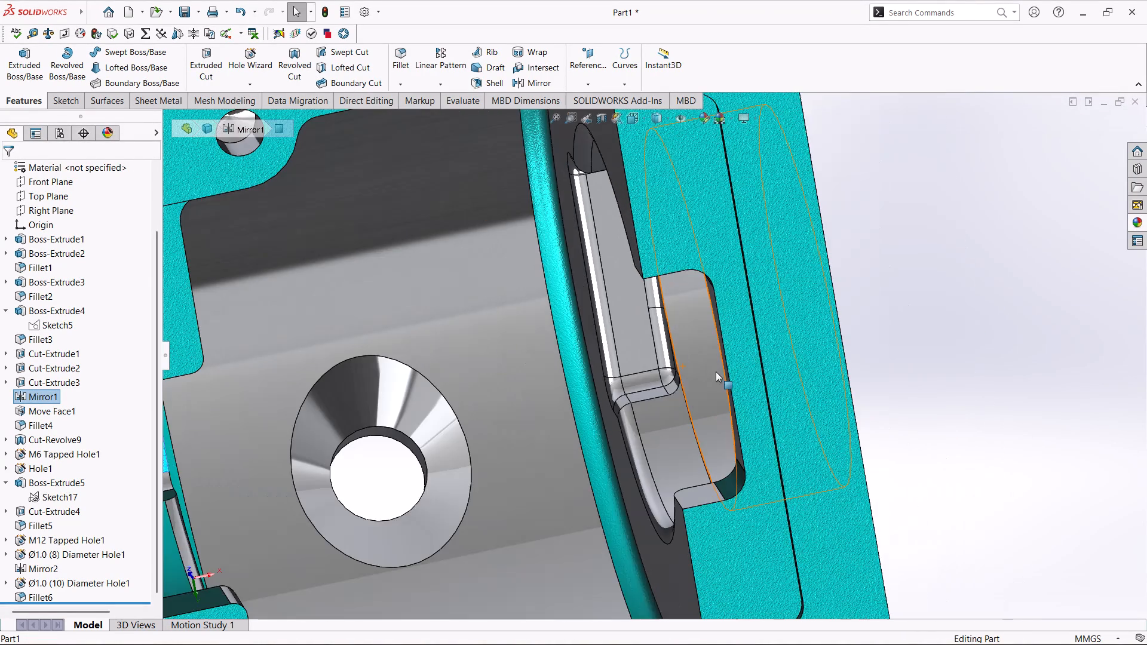
pyautogui.keyDown('ctrl'); pyautogui.scroll(2, 650, 381); pyautogui.keyUp('ctrl')
pyautogui.moveTo(682, 395); pyautogui.dragTo(708, 388, button='middle')
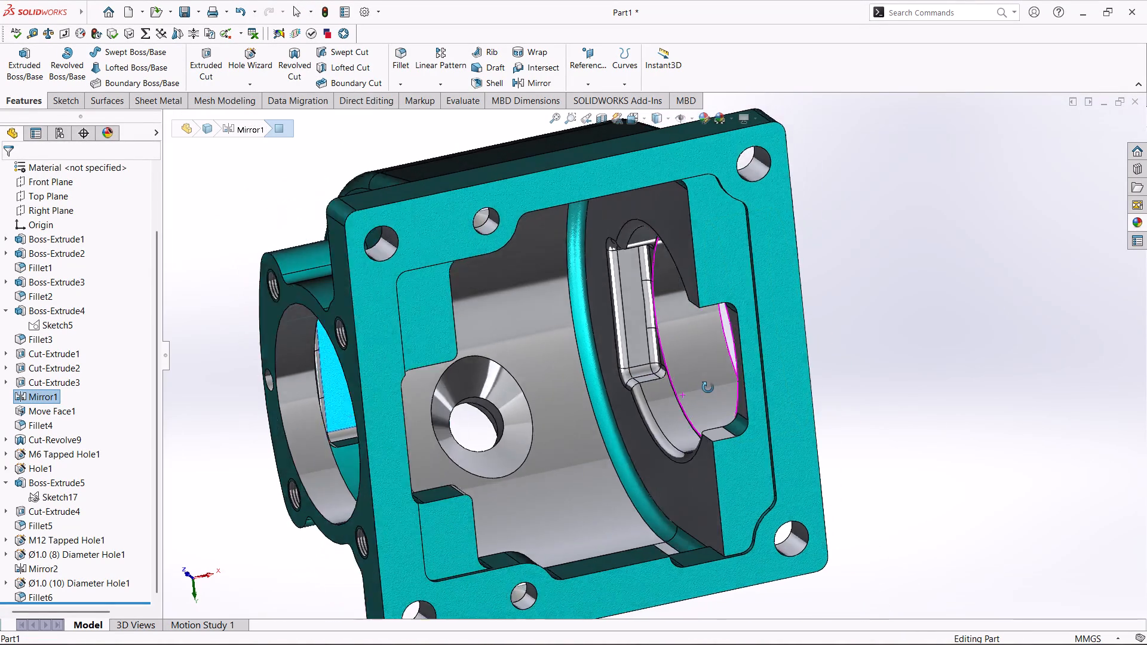
pyautogui.moveTo(708, 388); pyautogui.dragTo(707, 347, button='middle')
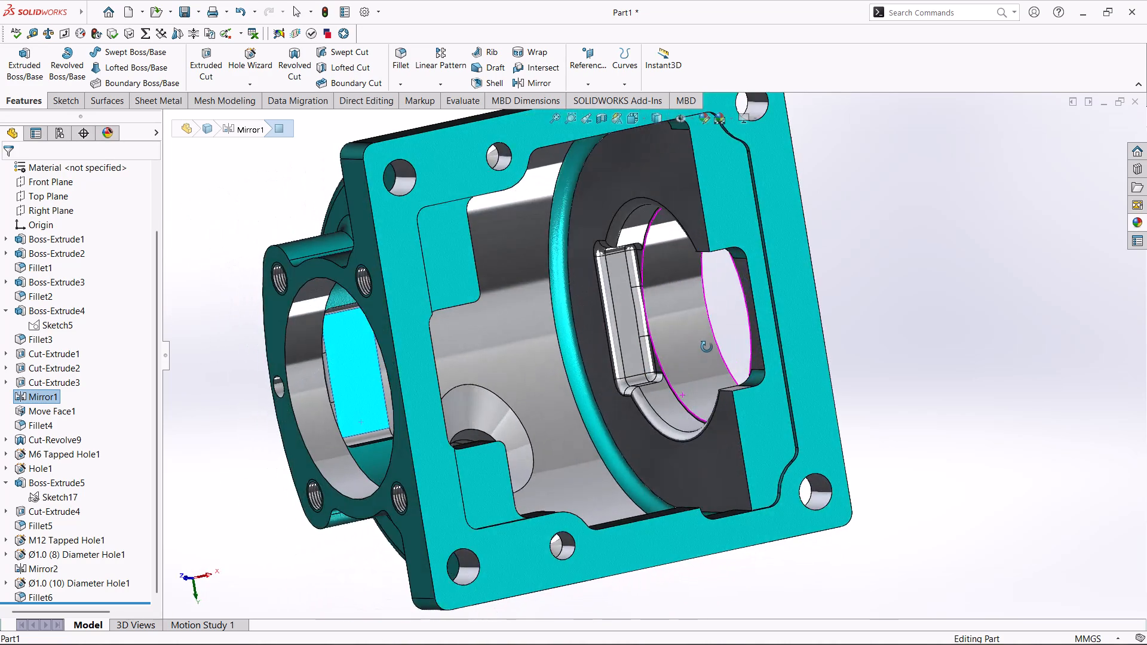
pyautogui.moveTo(707, 347); pyautogui.dragTo(621, 436, button='middle')
pyautogui.keyDown('ctrl'); pyautogui.click(402, 386); pyautogui.keyUp('ctrl')
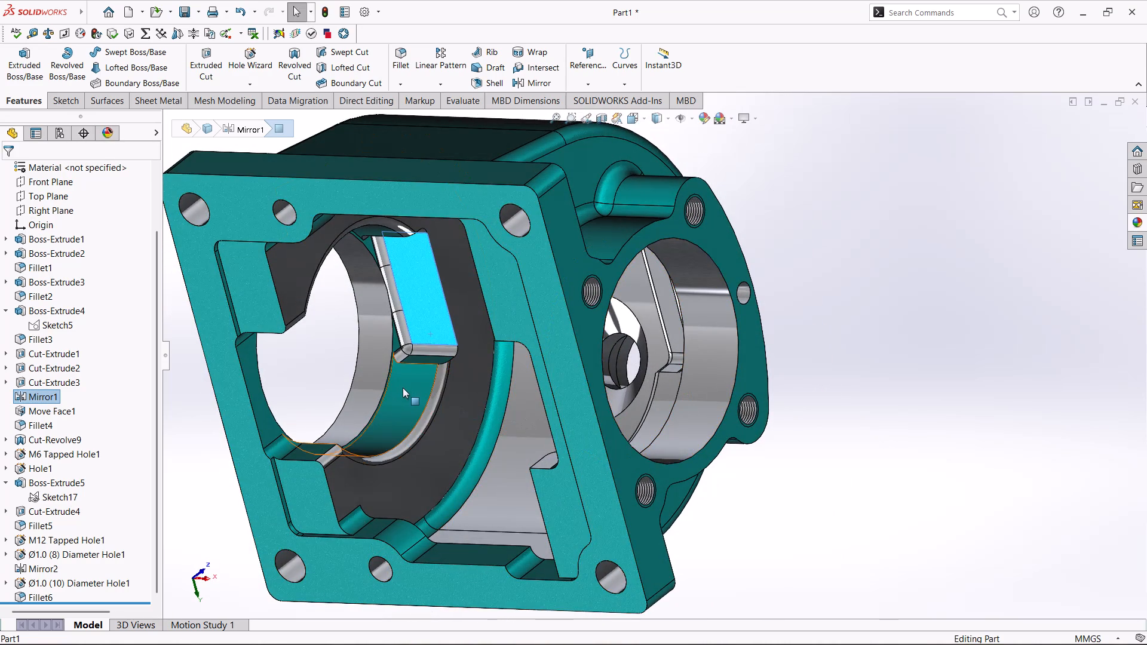
pyautogui.keyDown('ctrl'); pyautogui.scroll(3, 423, 388); pyautogui.keyUp('ctrl')
pyautogui.keyDown('ctrl'); pyautogui.scroll(-6, 535, 306); pyautogui.keyUp('ctrl')
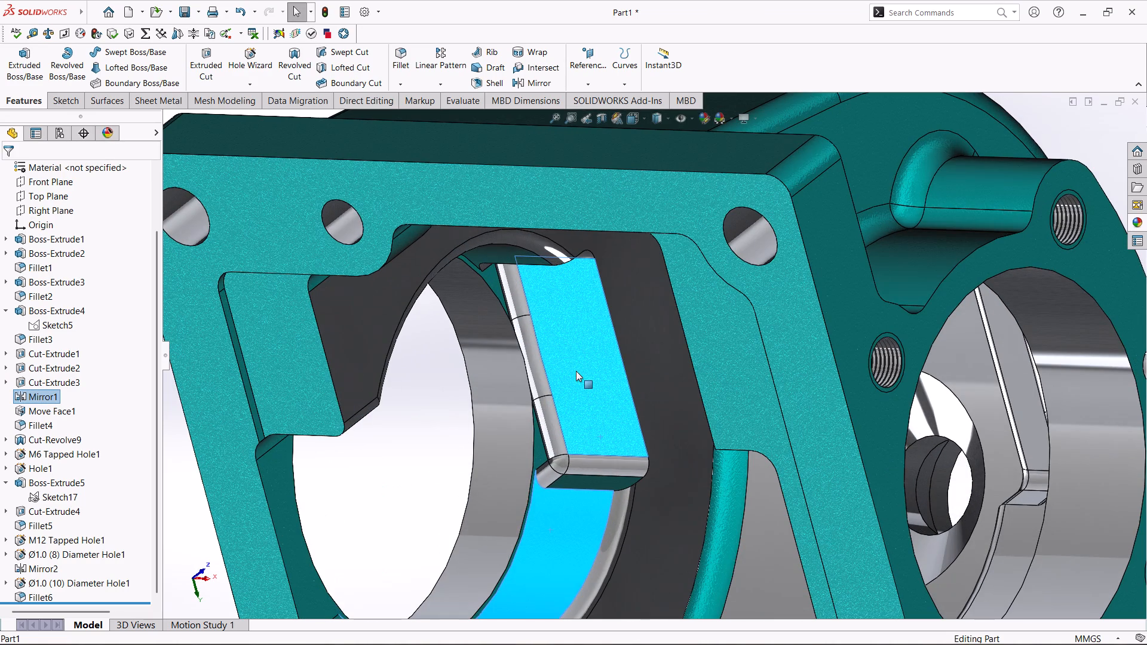
pyautogui.moveTo(579, 371); pyautogui.dragTo(587, 283, button='middle')
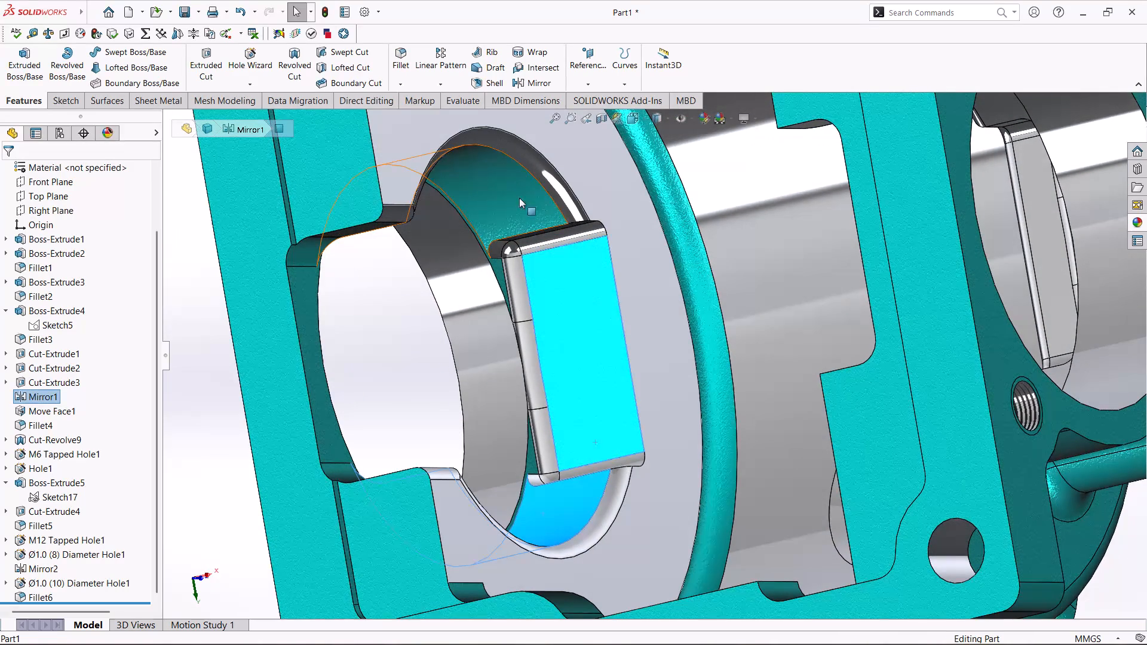
pyautogui.keyDown('ctrl'); pyautogui.click(517, 190); pyautogui.keyUp('ctrl')
# Add the two end faces of the same notch to the face selection.
pyautogui.scroll(-10, 556, 263)
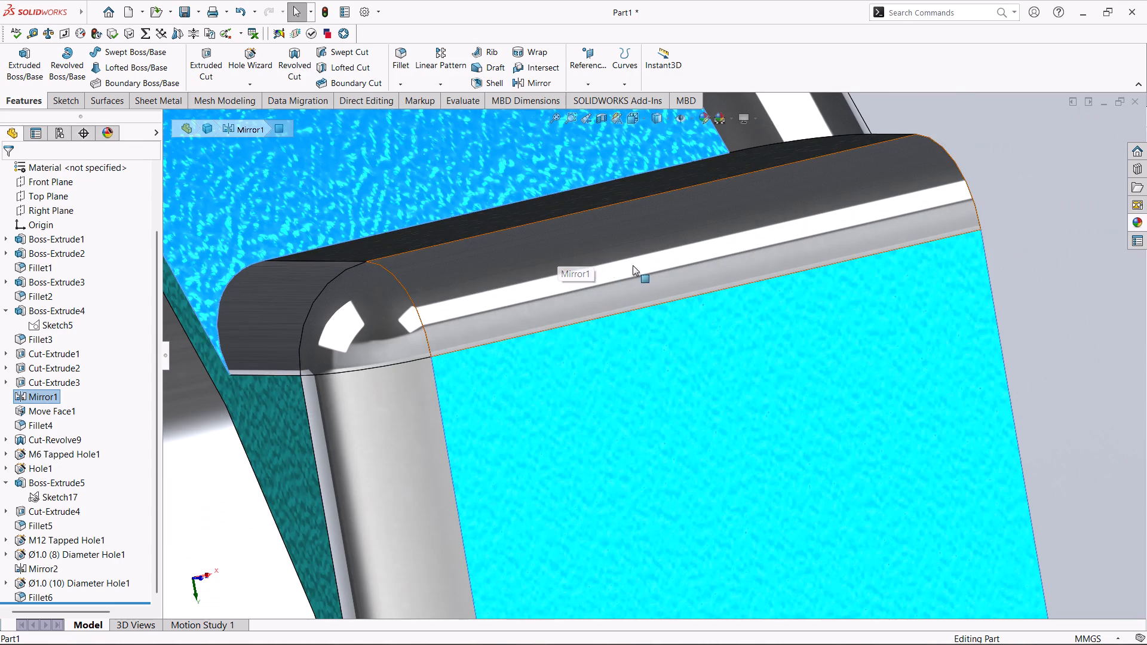
pyautogui.moveTo(670, 268); pyautogui.dragTo(653, 187, button='middle')
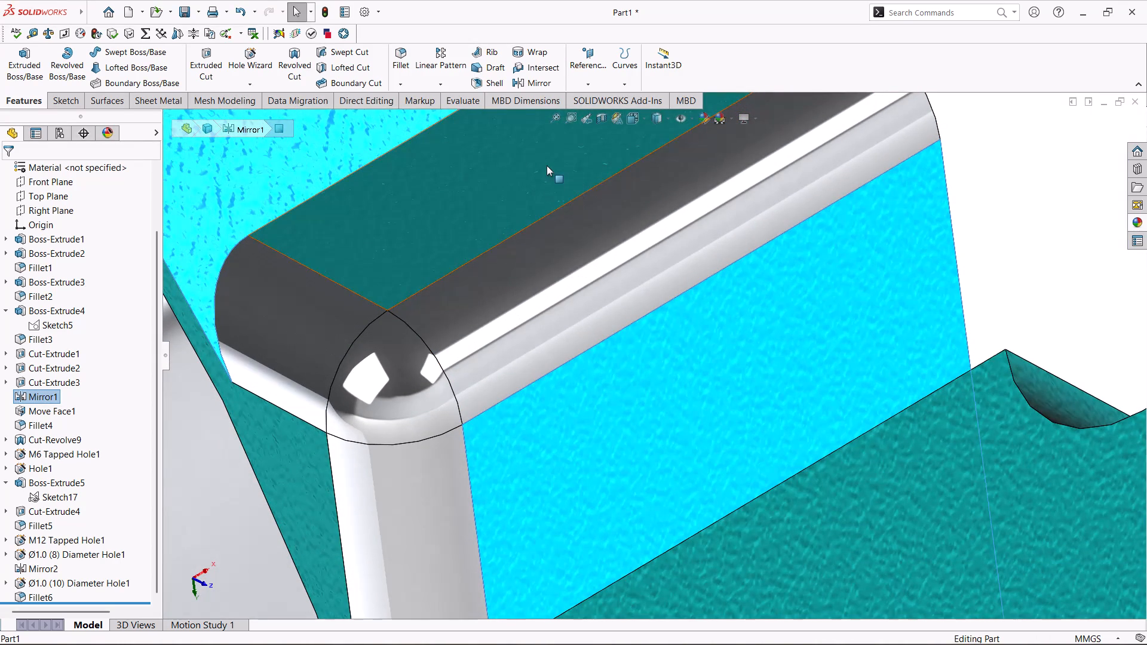
pyautogui.keyDown('ctrl'); pyautogui.click(547, 165); pyautogui.keyUp('ctrl')
pyautogui.moveTo(637, 240); pyautogui.dragTo(629, 305, button='middle')
pyautogui.scroll(10, 629, 305)
pyautogui.moveTo(693, 341); pyautogui.dragTo(658, 446, button='middle')
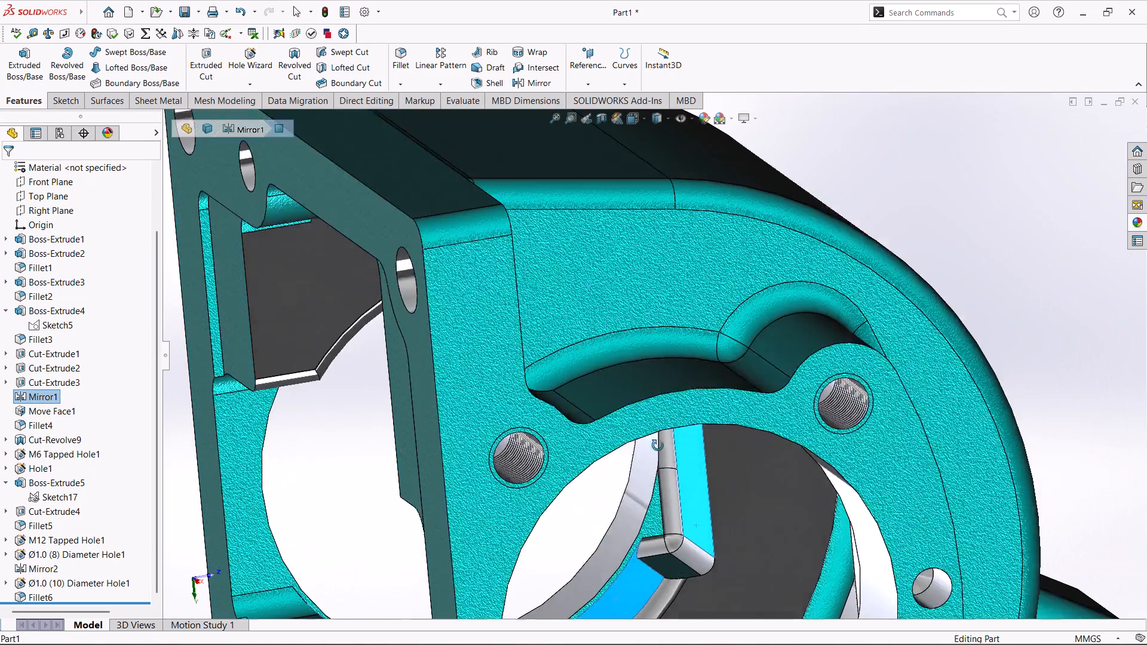
pyautogui.moveTo(658, 446); pyautogui.dragTo(658, 450, button='middle')
pyautogui.keyDown('ctrl'); pyautogui.scroll(-5, 663, 536); pyautogui.keyUp('ctrl')
pyautogui.keyDown('ctrl'); pyautogui.scroll(-6, 681, 464); pyautogui.keyUp('ctrl')
pyautogui.keyDown('ctrl'); pyautogui.click(669, 503); pyautogui.keyUp('ctrl')
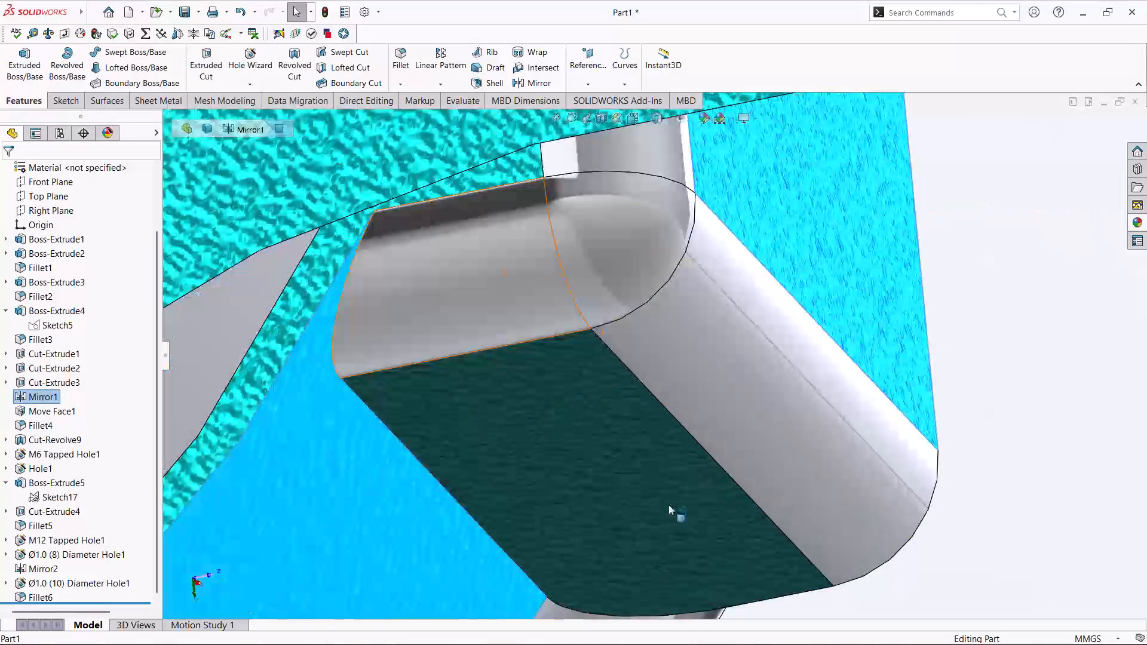
# Add the two curved fillet faces beside the mounting opening on the opposite end wall, and apply polished aluminum to the selected faces.
pyautogui.keyDown('ctrl'); pyautogui.scroll(6, 726, 482); pyautogui.keyUp('ctrl')
pyautogui.scroll(9, 727, 481)
pyautogui.moveTo(651, 419); pyautogui.dragTo(890, 380, button='middle')
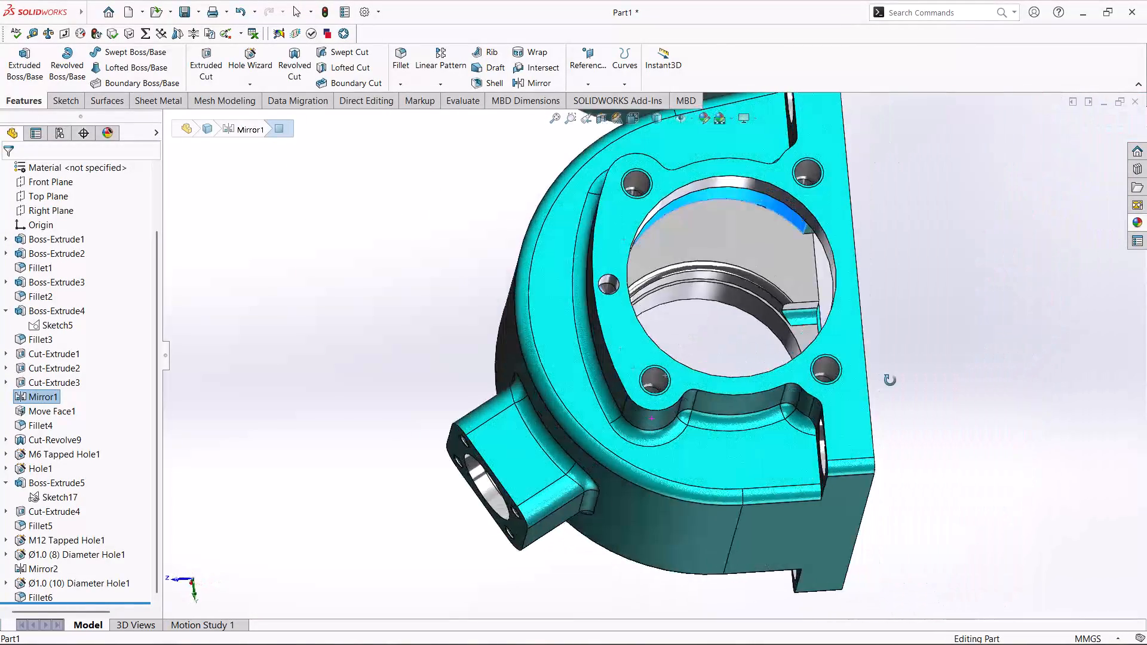
pyautogui.moveTo(890, 380); pyautogui.dragTo(854, 391, button='middle')
pyautogui.keyDown('ctrl'); pyautogui.scroll(-10, 917, 296); pyautogui.keyUp('ctrl')
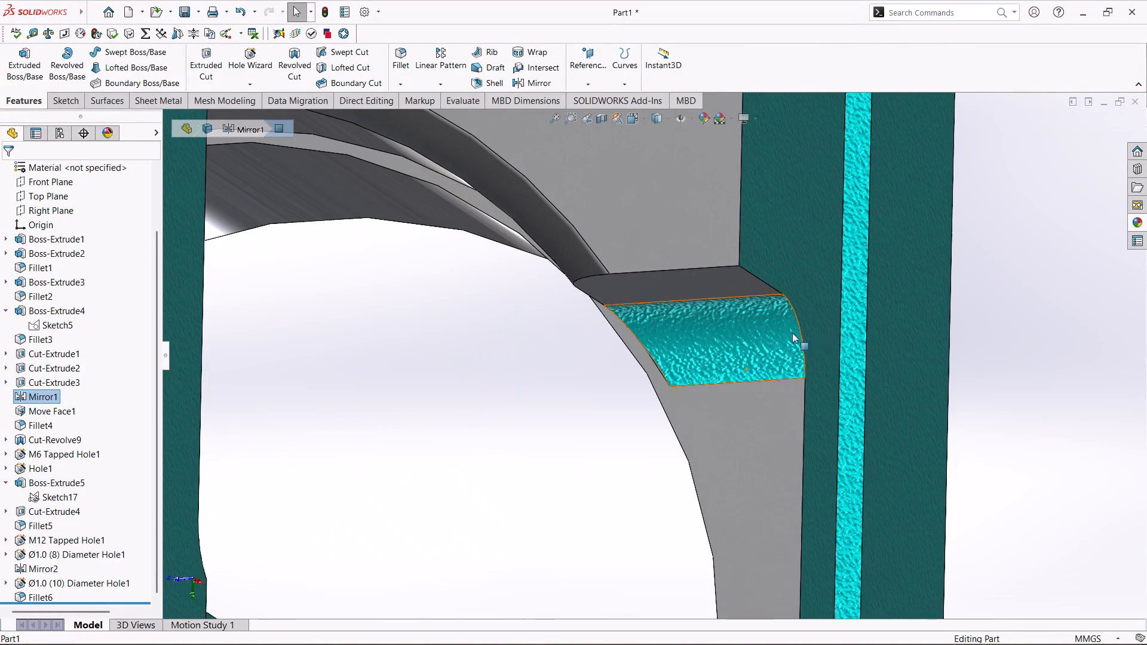
pyautogui.keyDown('ctrl'); pyautogui.click(746, 340); pyautogui.keyUp('ctrl')
pyautogui.keyDown('ctrl'); pyautogui.scroll(10, 832, 352); pyautogui.keyUp('ctrl')
pyautogui.moveTo(790, 335); pyautogui.dragTo(786, 340, button='middle')
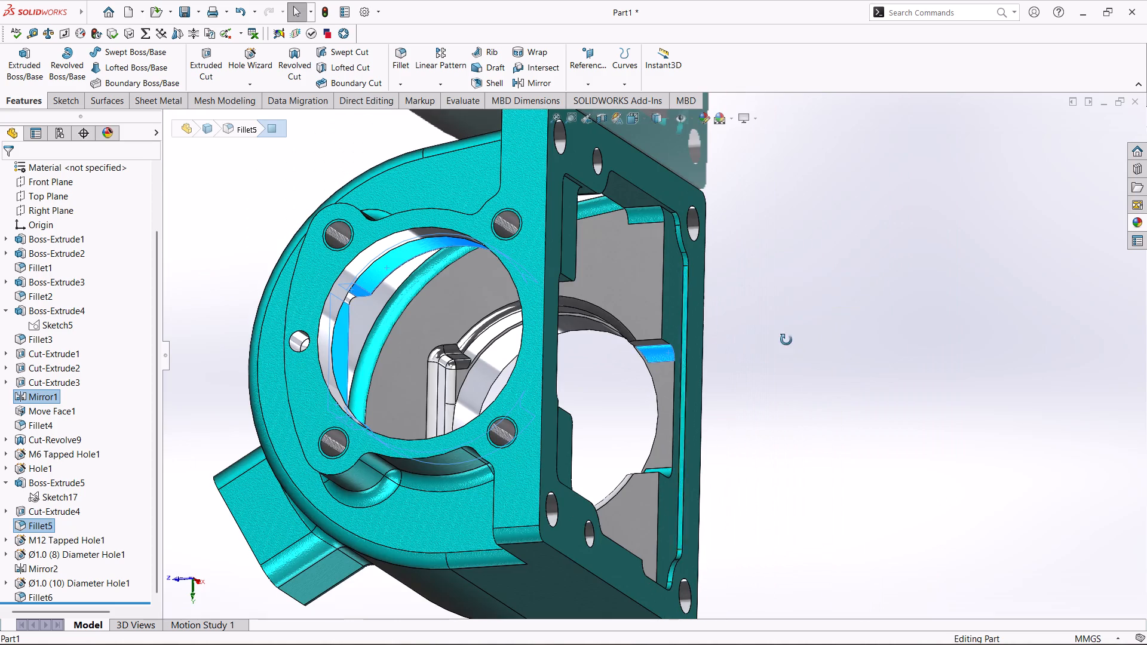
pyautogui.moveTo(786, 340); pyautogui.dragTo(741, 465, button='middle')
pyautogui.scroll(-12, 692, 465)
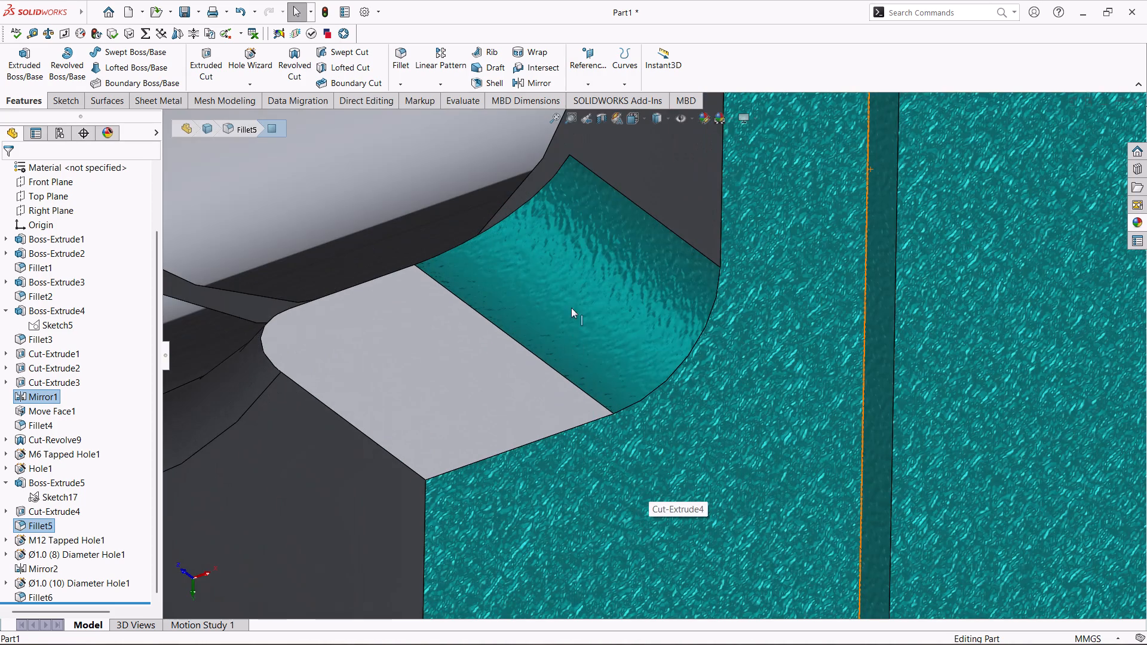
pyautogui.keyDown('ctrl'); pyautogui.click(581, 301); pyautogui.keyUp('ctrl')
pyautogui.keyDown('ctrl'); pyautogui.scroll(13, 705, 378); pyautogui.keyUp('ctrl')
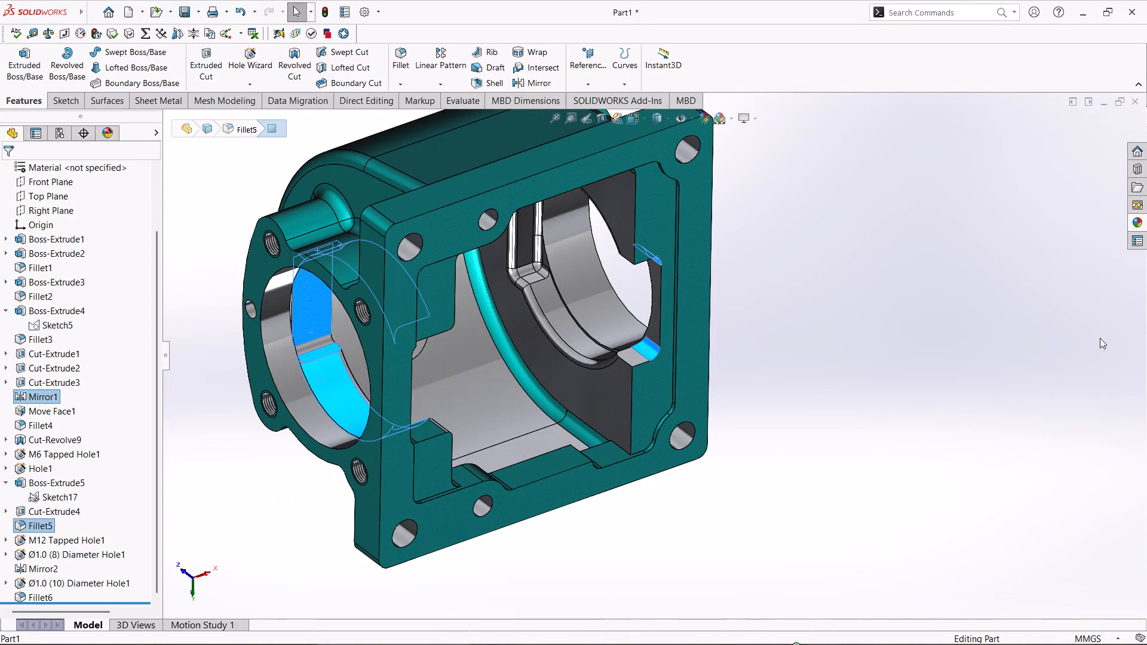
pyautogui.click(1140, 222)
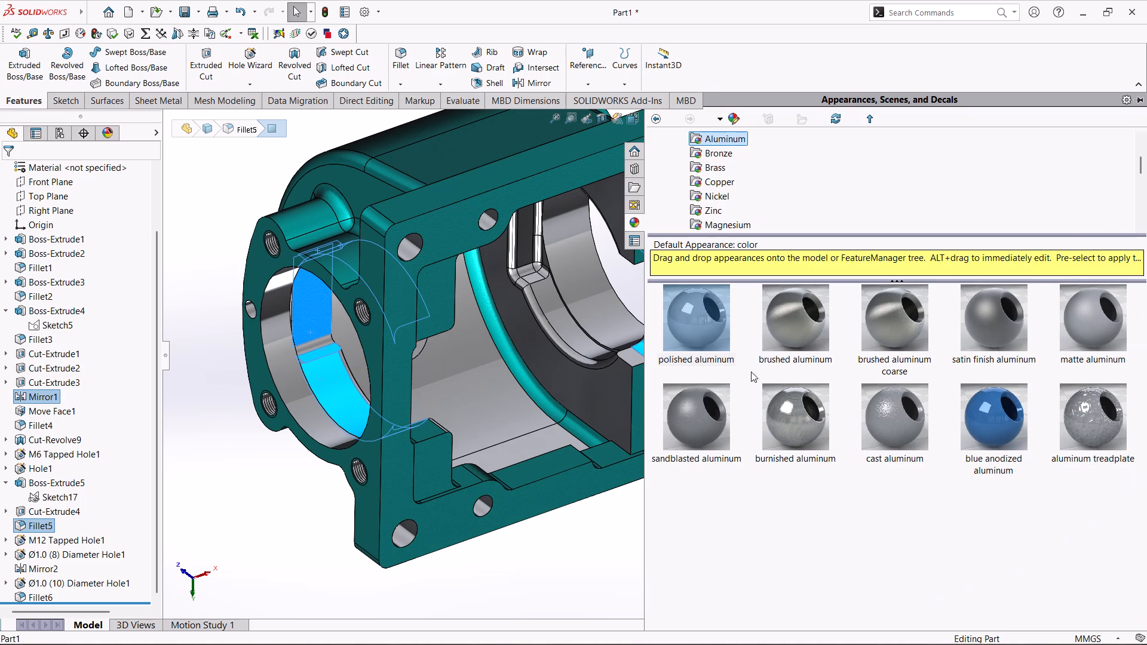
pyautogui.click(836, 529)
pyautogui.doubleClick(706, 334)
pyautogui.click(555, 565)
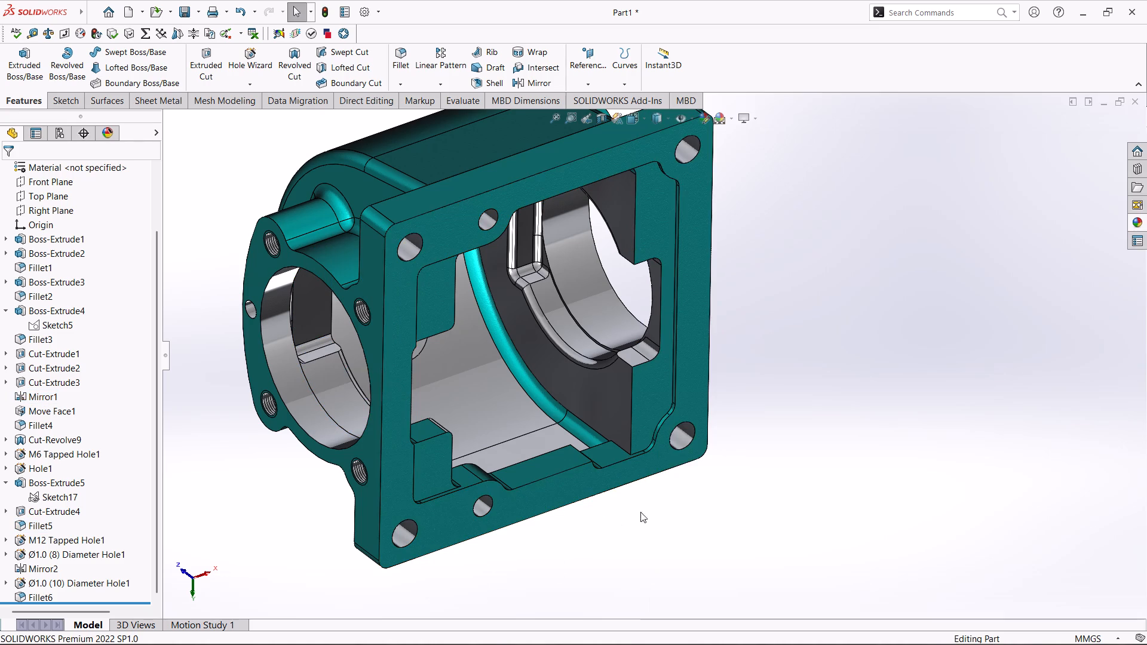
# Inspect the housing interior with a temporary Right Plane section view offset to -7 mm, and close it without keeping the section.
pyautogui.moveTo(738, 450); pyautogui.dragTo(864, 419, button='middle')
pyautogui.scroll(4, 741, 427)
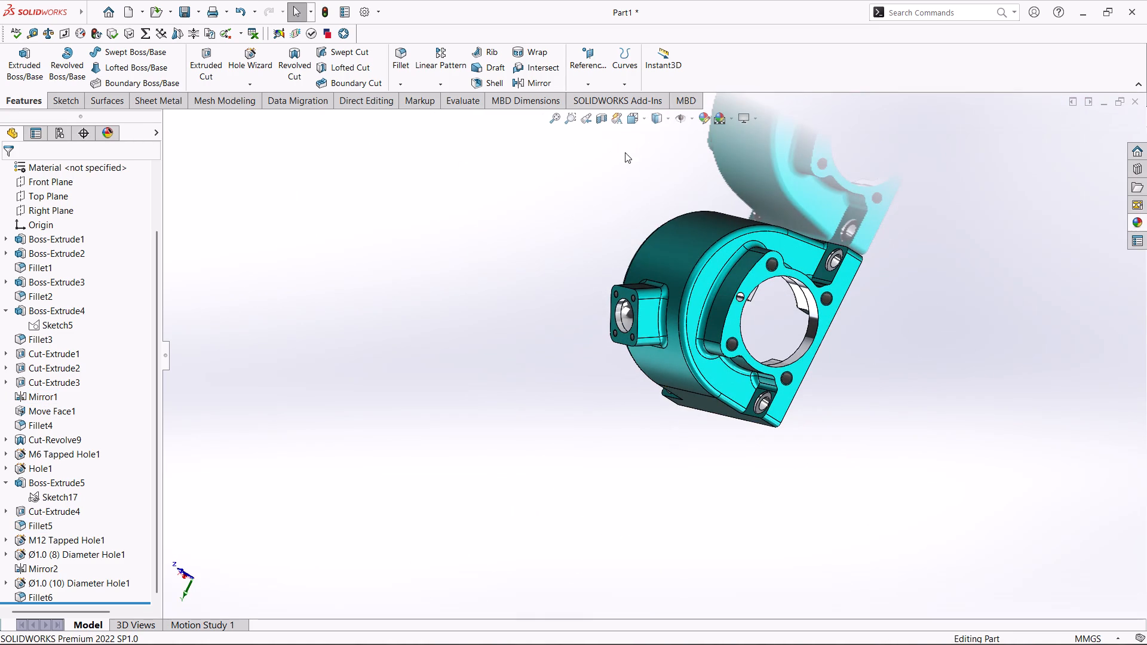
pyautogui.click(603, 113)
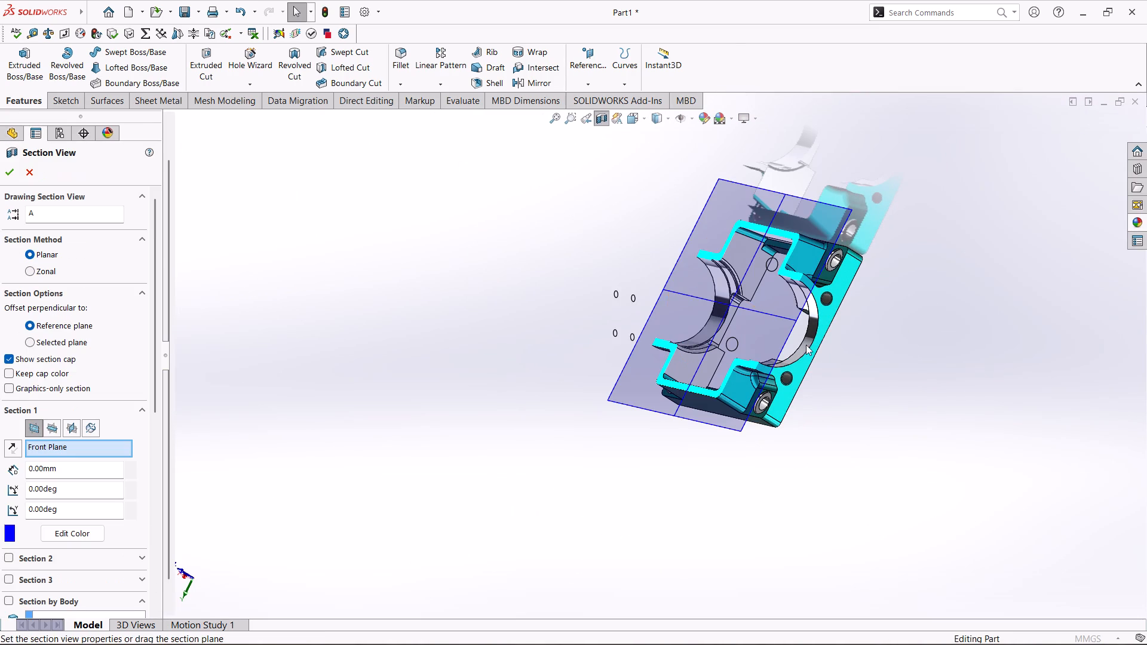
pyautogui.moveTo(940, 331); pyautogui.dragTo(931, 374, button='middle')
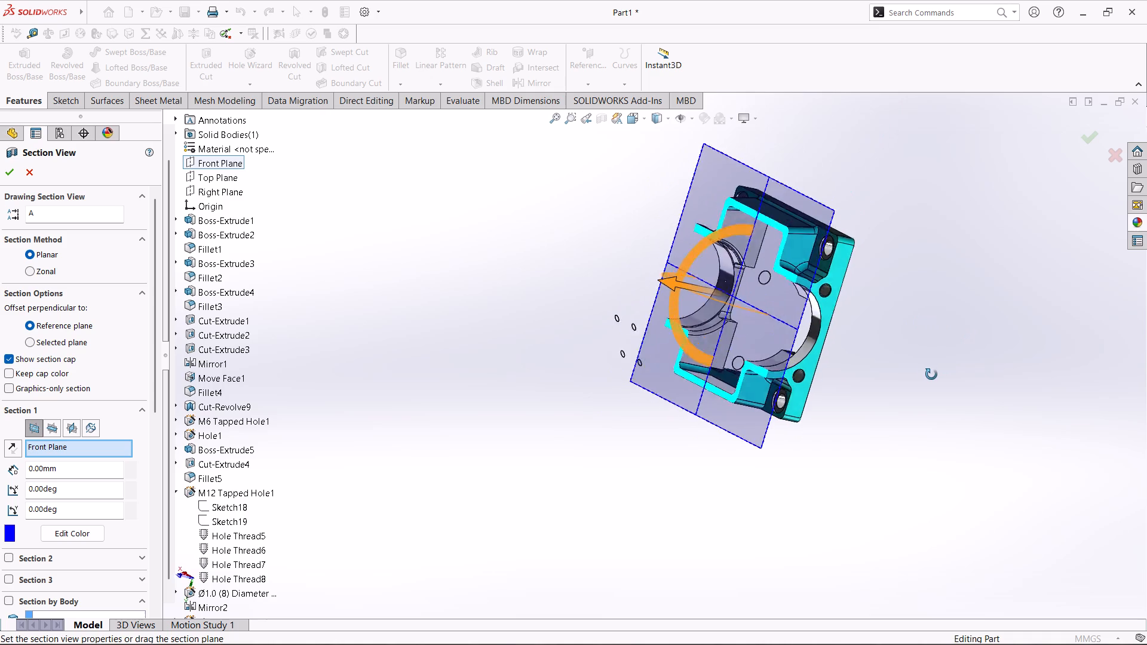
pyautogui.moveTo(931, 374); pyautogui.dragTo(955, 355, button='middle')
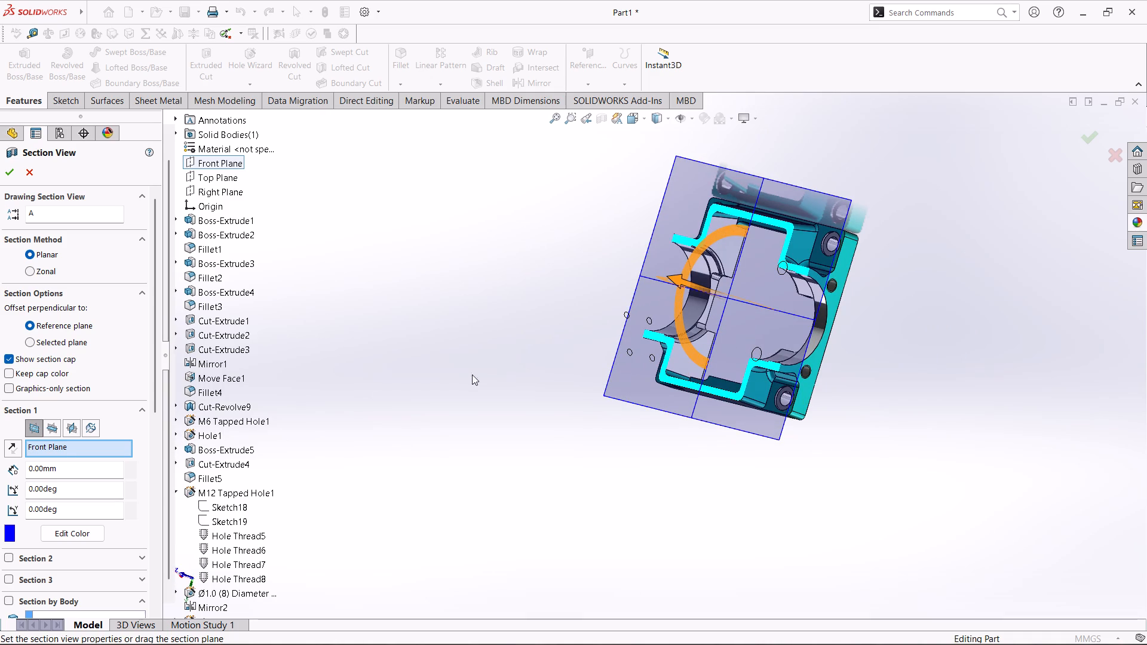
pyautogui.click(70, 427)
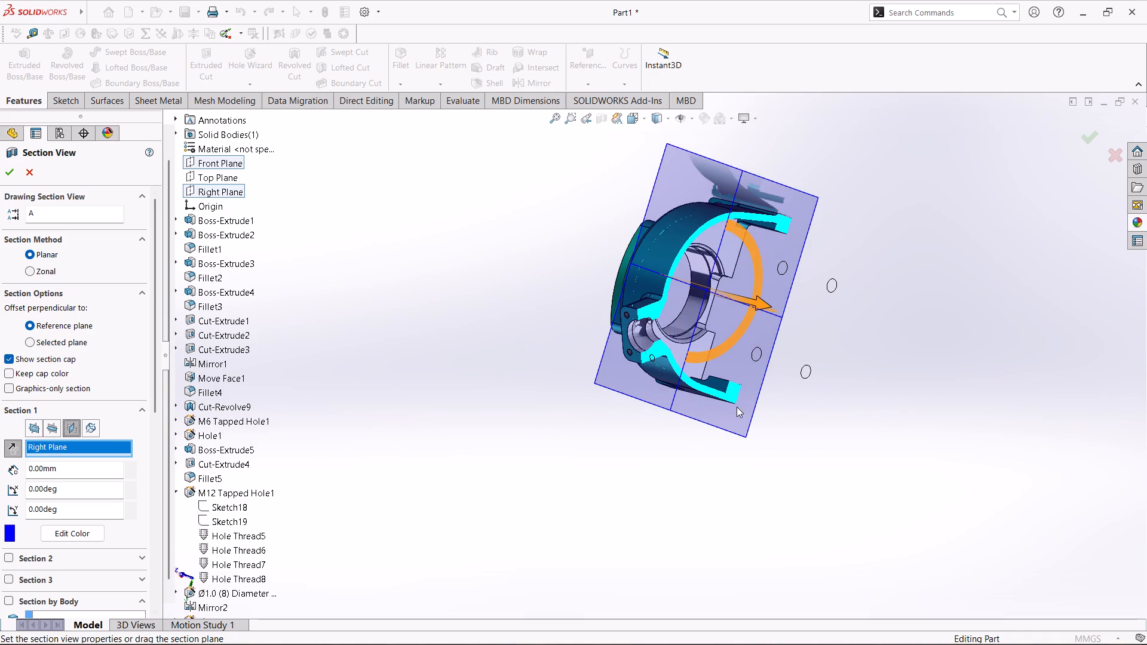
pyautogui.moveTo(789, 463); pyautogui.dragTo(690, 401, button='middle')
pyautogui.moveTo(887, 327); pyautogui.dragTo(912, 385, button='middle')
pyautogui.moveTo(690, 305); pyautogui.dragTo(692, 311)
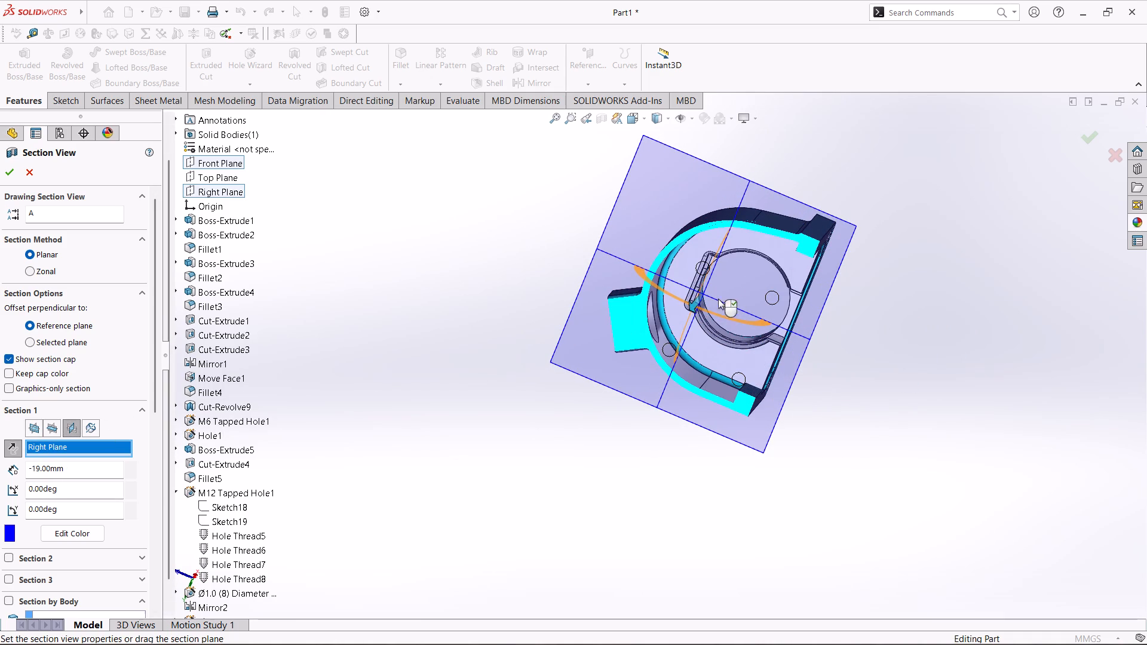
pyautogui.click(694, 303)
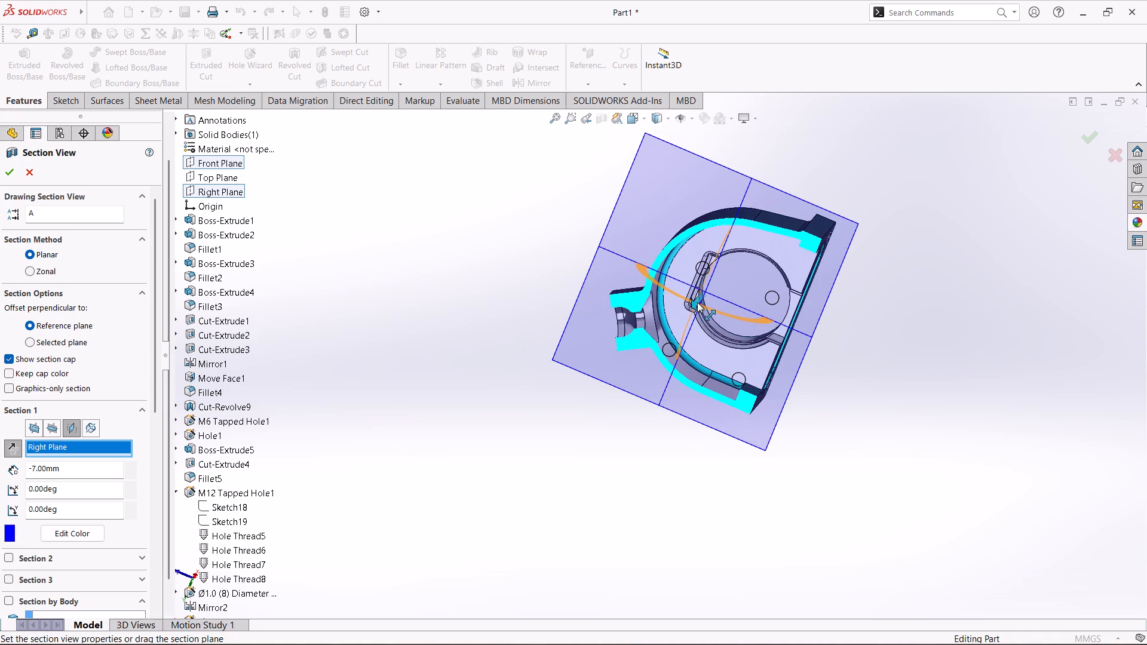
pyautogui.scroll(-6, 717, 334)
pyautogui.scroll(2, 728, 321)
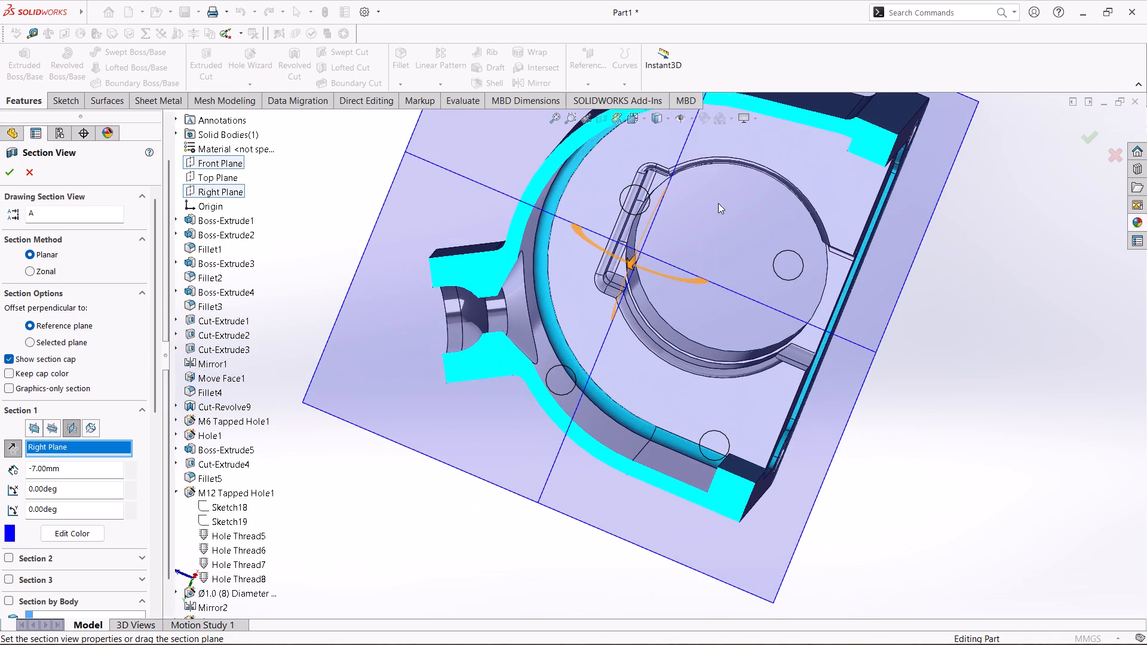
pyautogui.scroll(2, 707, 214)
pyautogui.scroll(-2, 704, 213)
pyautogui.scroll(5, 704, 213)
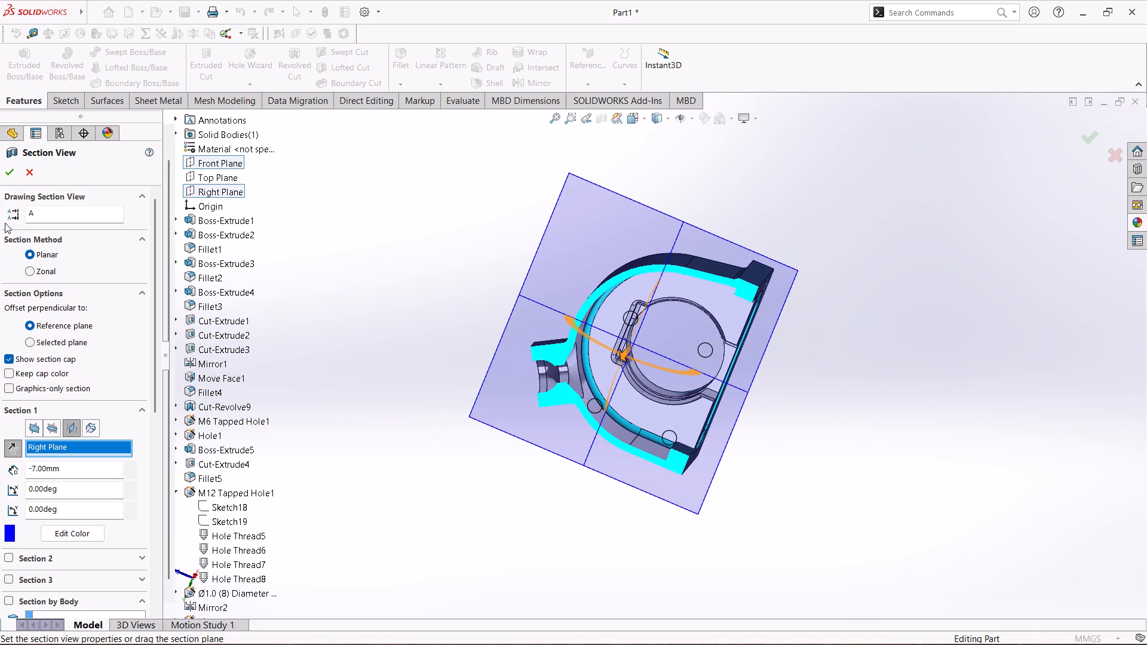
pyautogui.click(22, 176)
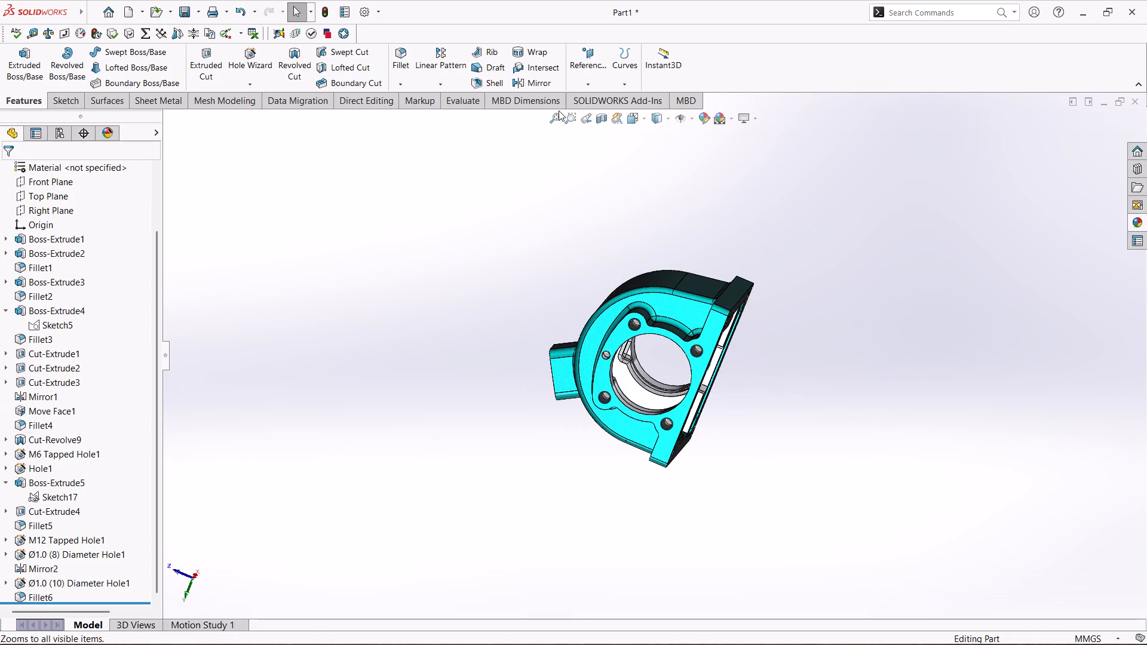
# Examine the housing in the standard Left and Top views, and look into it from the rectangular mounting-opening side.
pyautogui.click(657, 121)
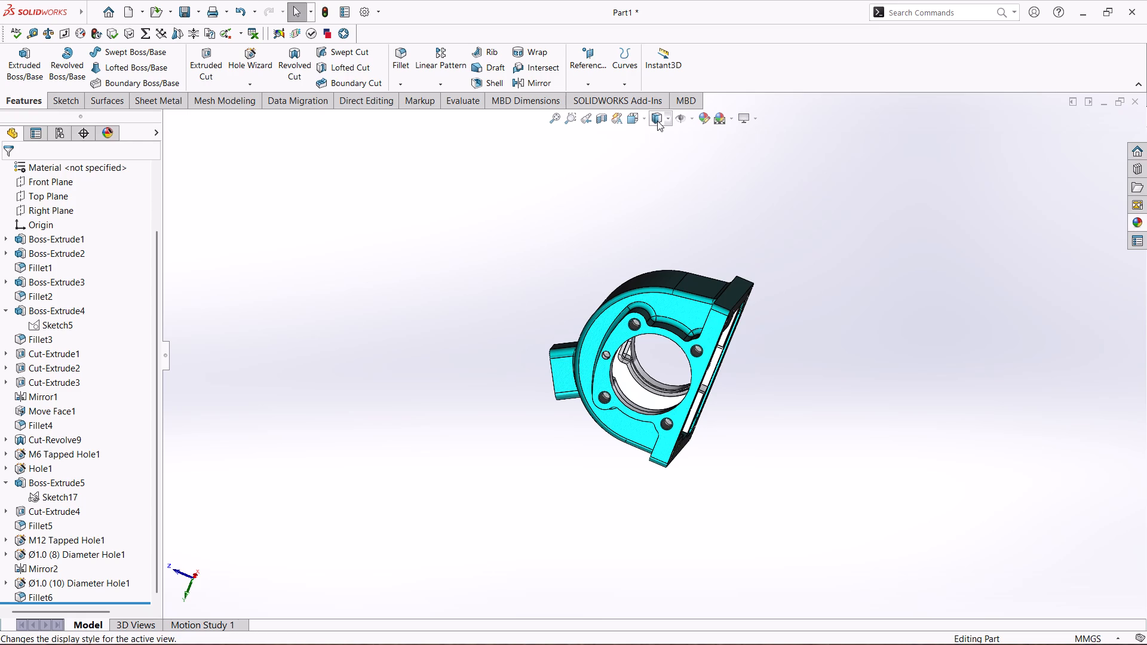
pyautogui.click(641, 119)
pyautogui.click(641, 119)
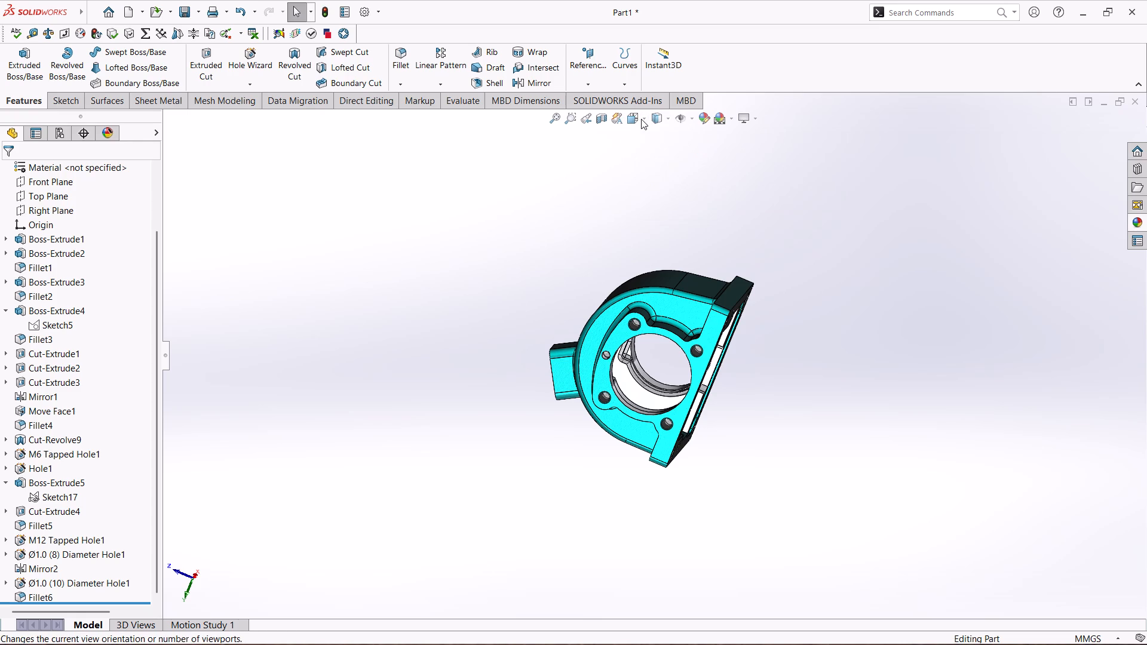
pyautogui.click(637, 168)
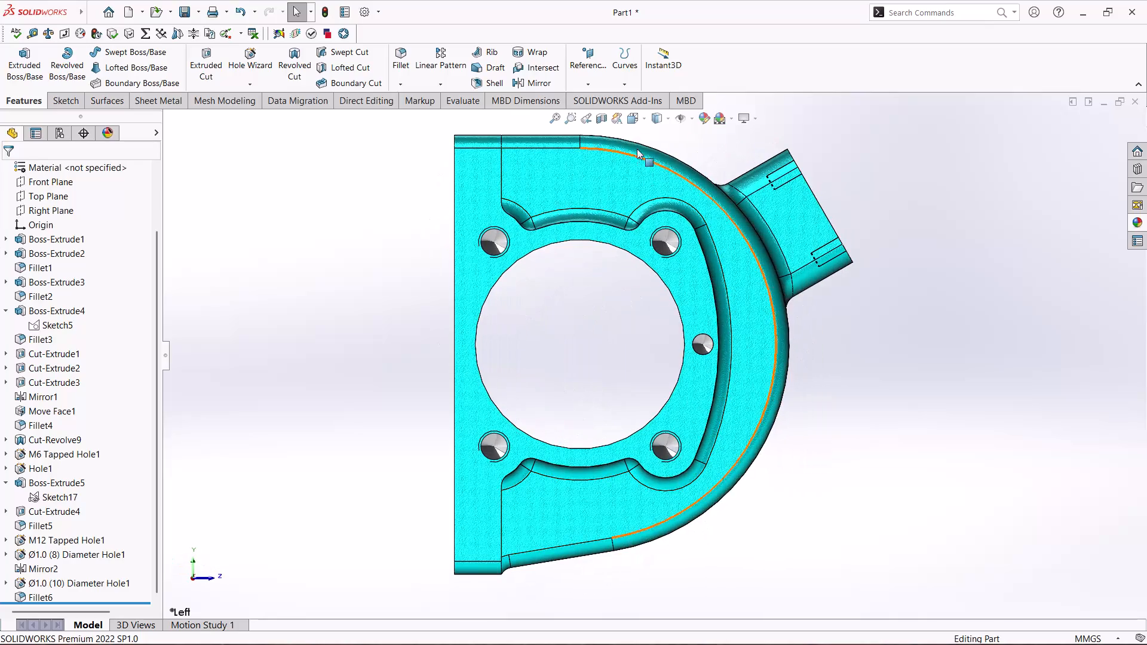
pyautogui.click(645, 116)
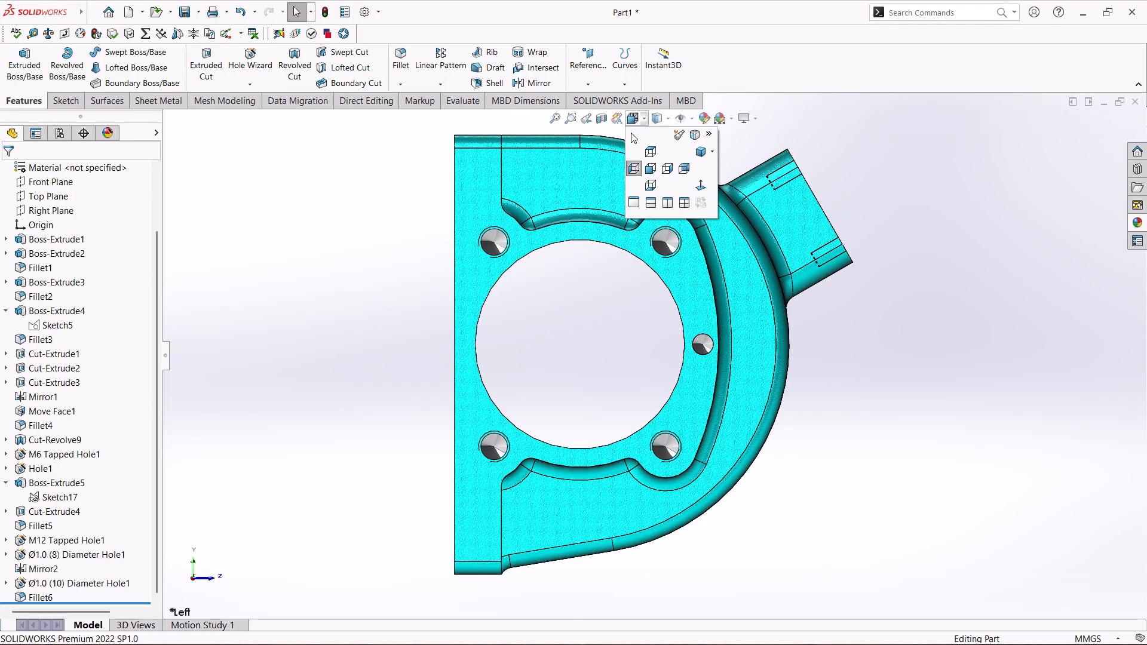
pyautogui.click(654, 153)
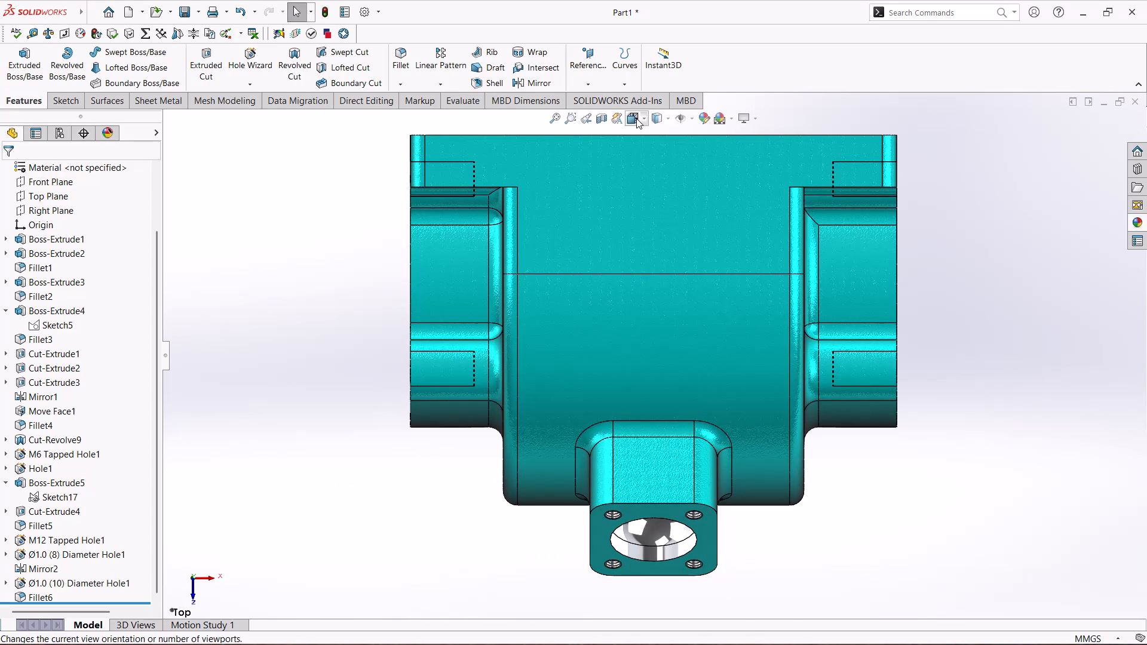
pyautogui.click(636, 118)
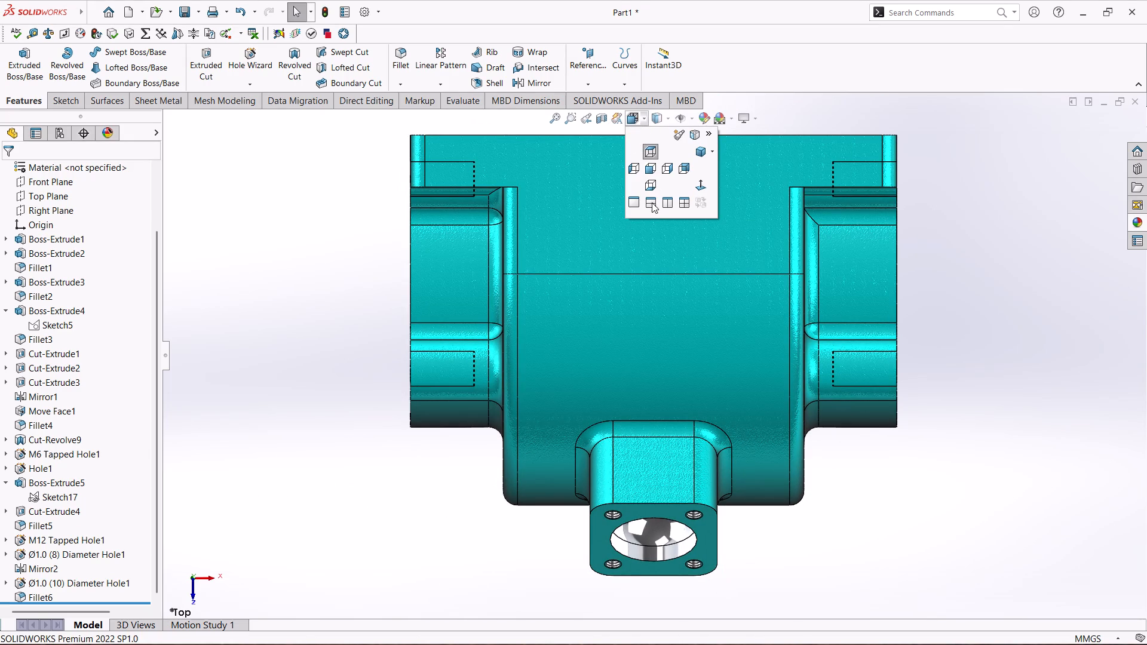
pyautogui.click(630, 205)
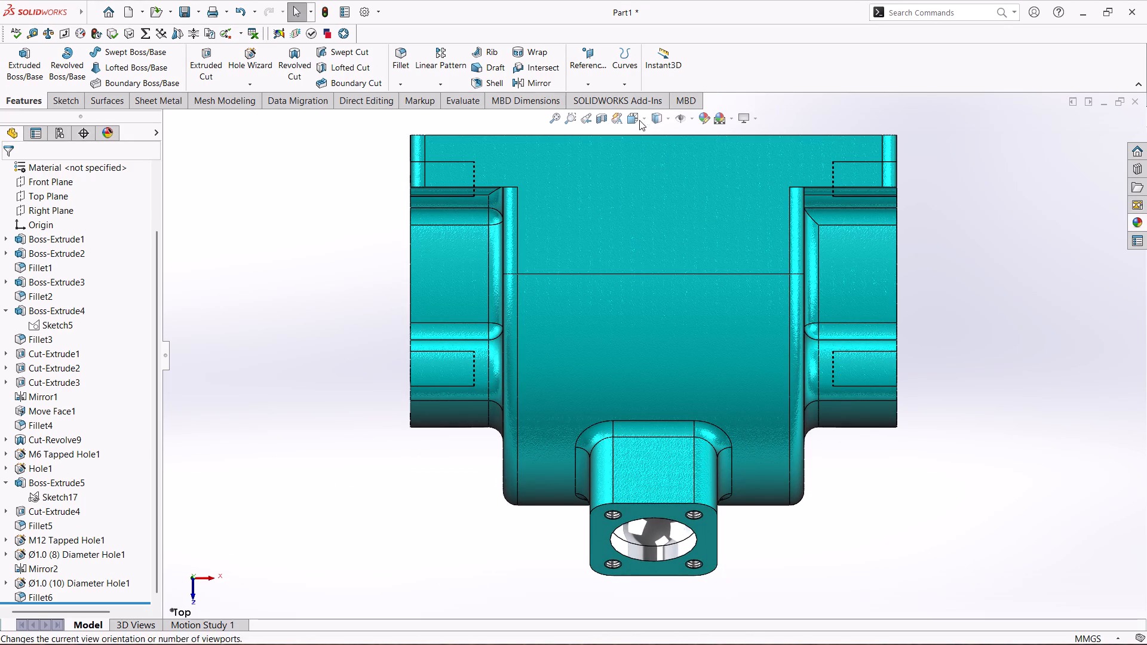
pyautogui.click(649, 116)
pyautogui.click(646, 118)
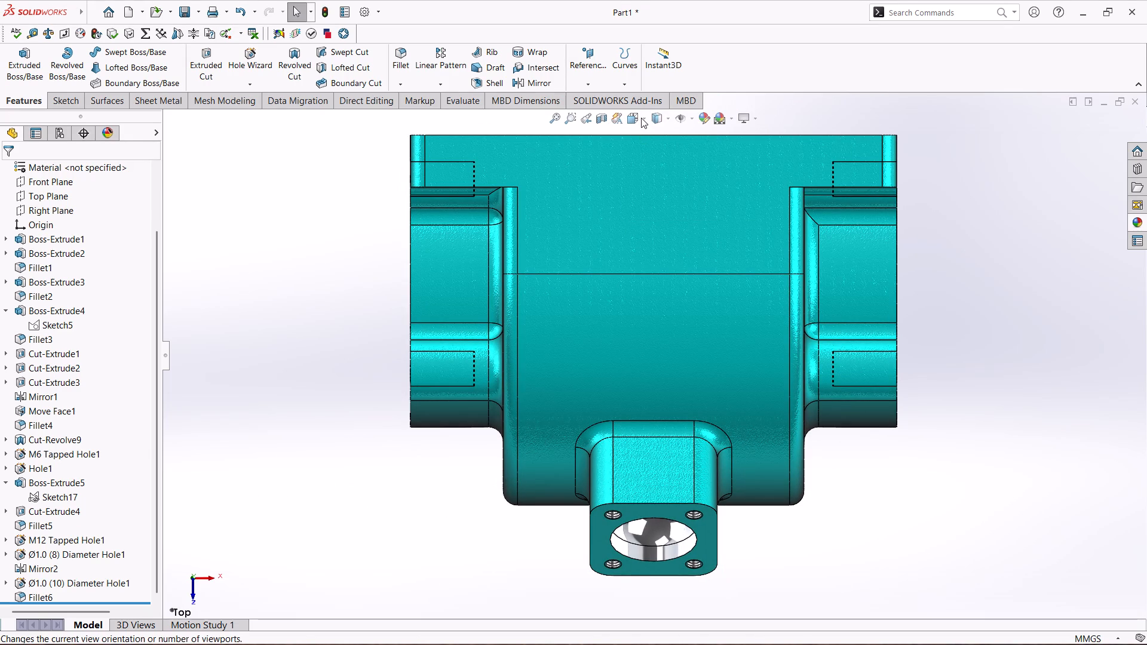
pyautogui.click(641, 118)
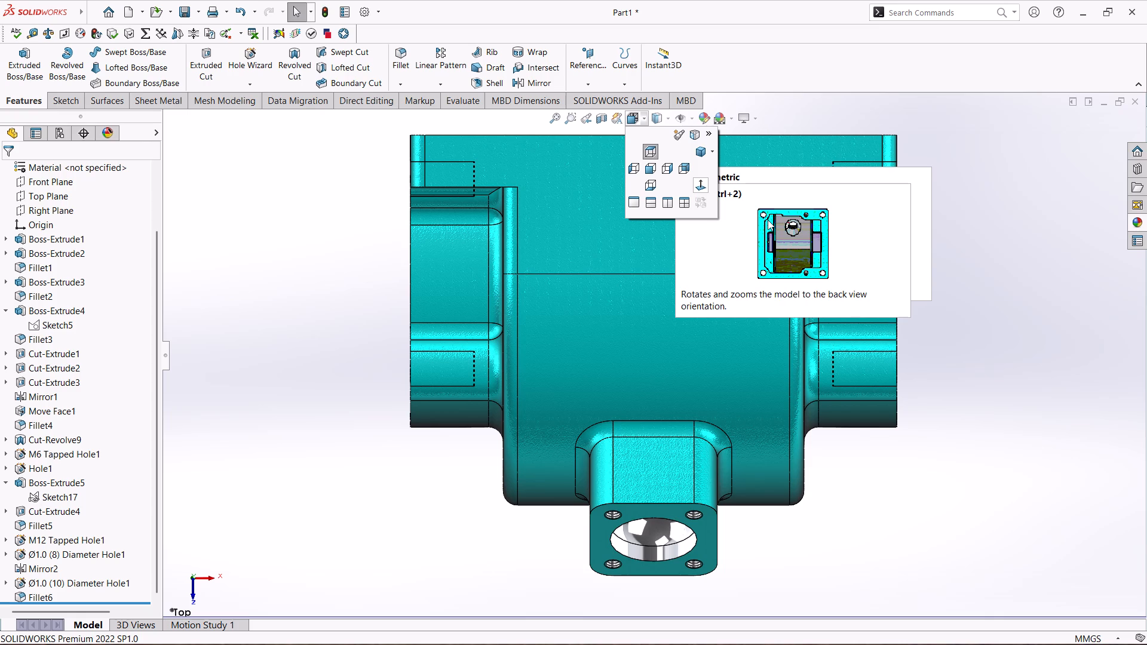
pyautogui.click(1025, 428)
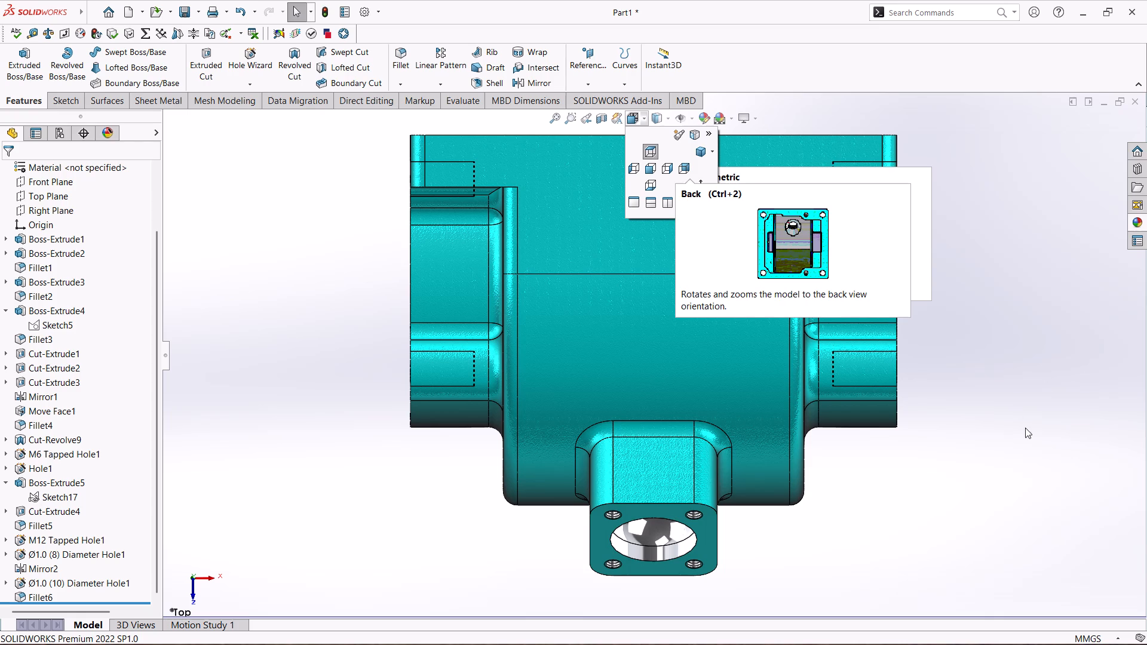
pyautogui.moveTo(1023, 376); pyautogui.dragTo(888, 328, button='middle')
pyautogui.scroll(3, 855, 411)
pyautogui.moveTo(693, 280); pyautogui.dragTo(656, 502, button='middle')
pyautogui.scroll(1, 693, 280)
pyautogui.scroll(-1, 757, 299)
pyautogui.moveTo(757, 303); pyautogui.dragTo(778, 364, button='middle')
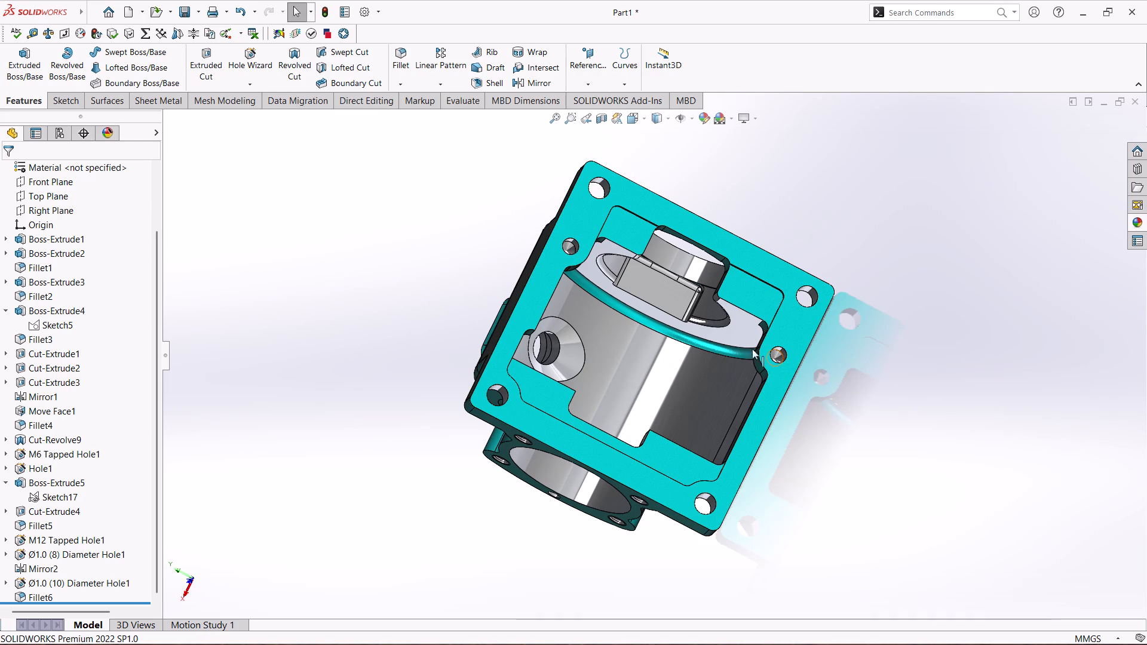
# Chamfer the outer edges of the large bore on both end faces of the housing at 2 mm and 45 degrees.
pyautogui.click(405, 87)
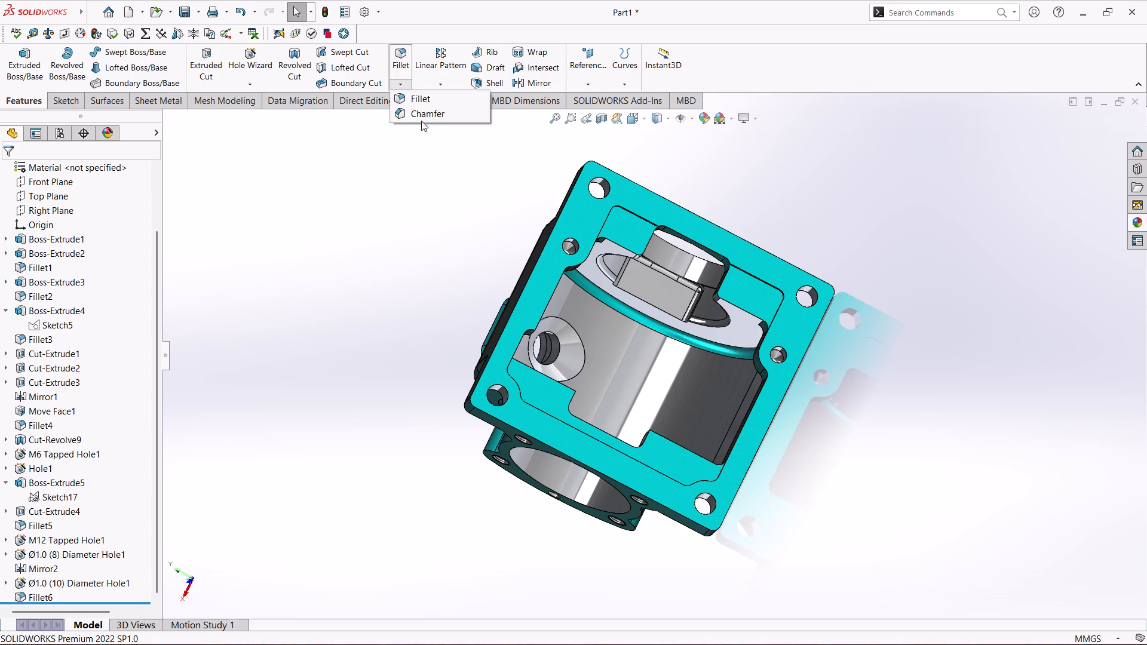
pyautogui.click(424, 113)
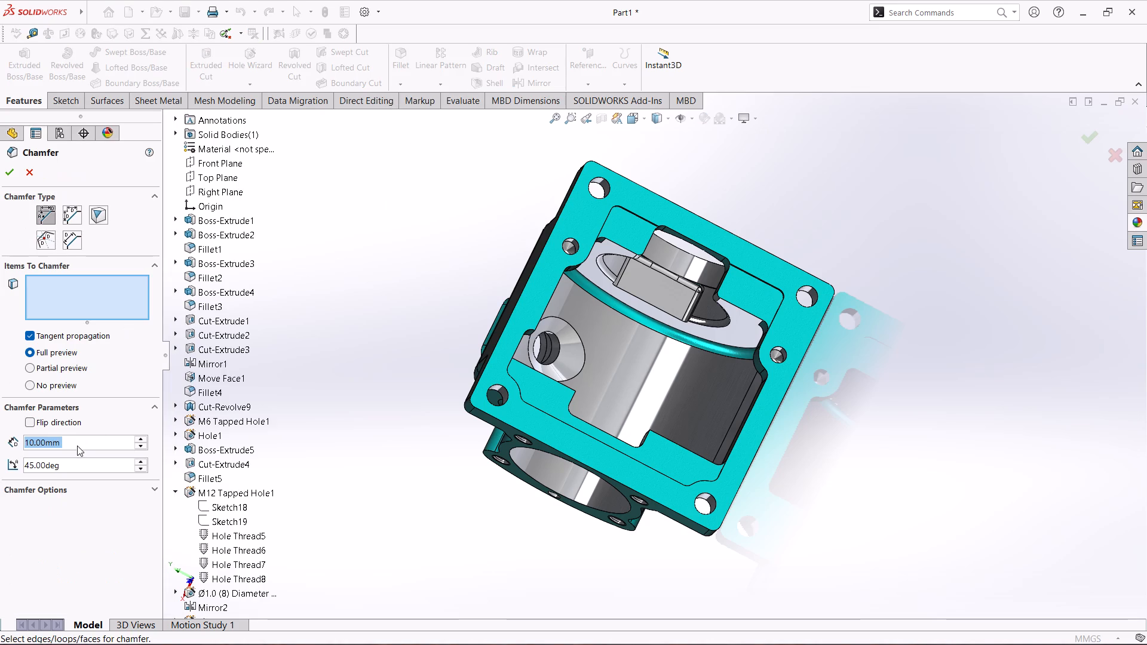
pyautogui.press('2')
pyautogui.press('Return')
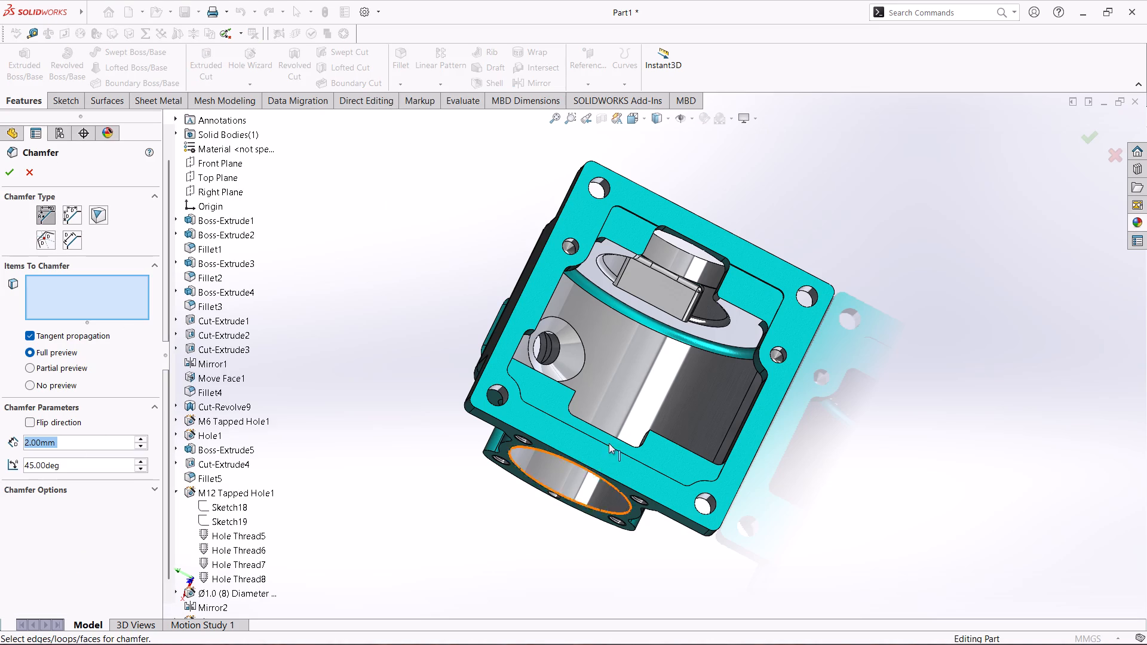
pyautogui.moveTo(877, 209); pyautogui.dragTo(806, 484, button='middle')
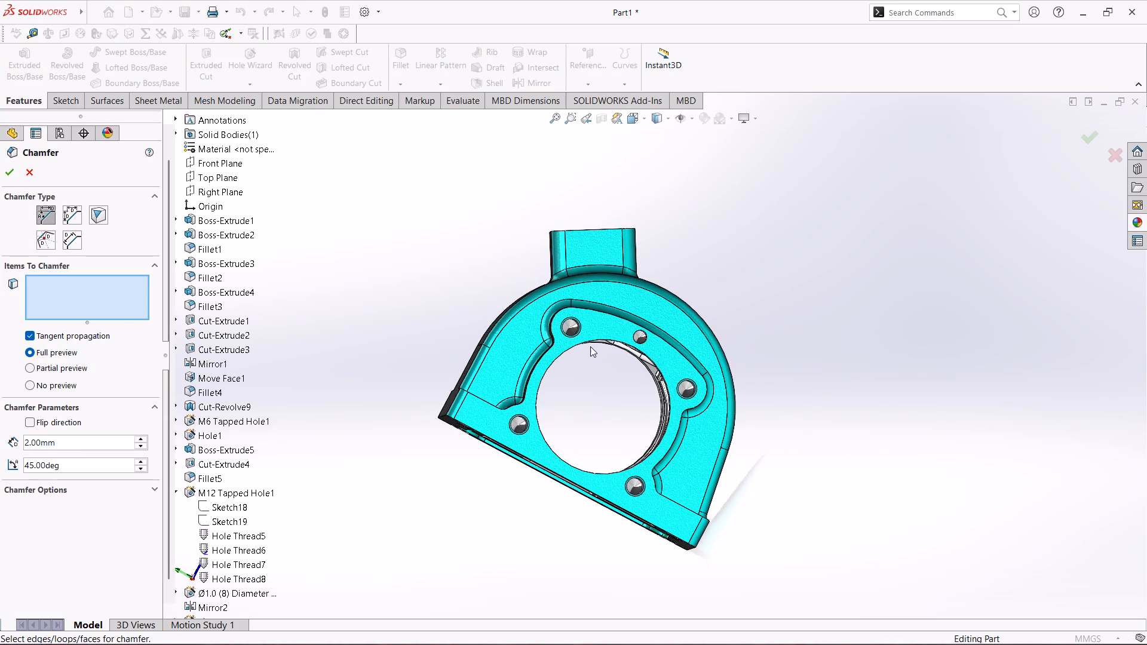
pyautogui.click(588, 339)
pyautogui.moveTo(732, 353); pyautogui.dragTo(780, 363, button='middle')
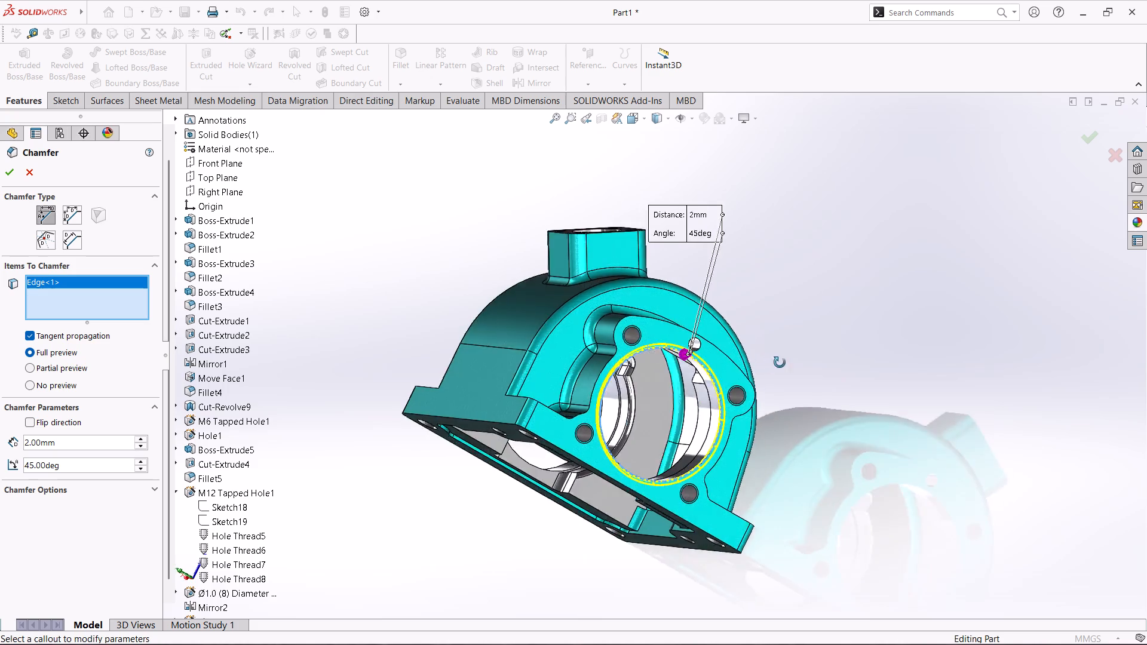
pyautogui.moveTo(780, 363); pyautogui.dragTo(974, 365, button='middle')
pyautogui.scroll(-1, 647, 383)
pyautogui.moveTo(648, 383); pyautogui.dragTo(651, 388, button='middle')
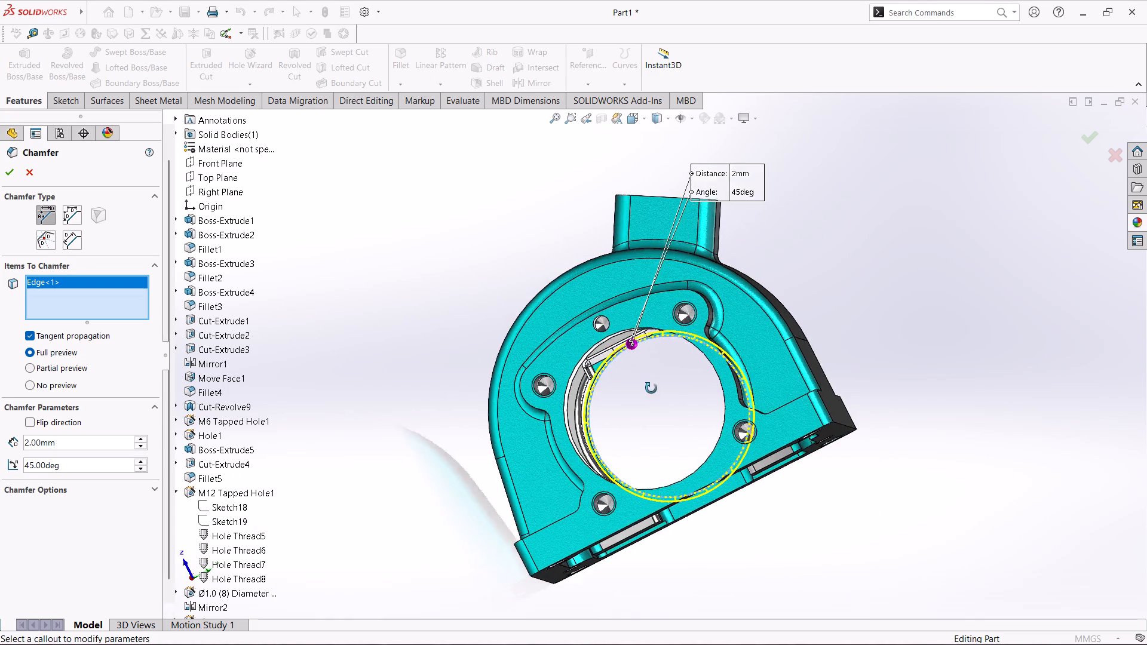
pyautogui.moveTo(651, 388); pyautogui.dragTo(651, 413, button='middle')
pyautogui.click(622, 362)
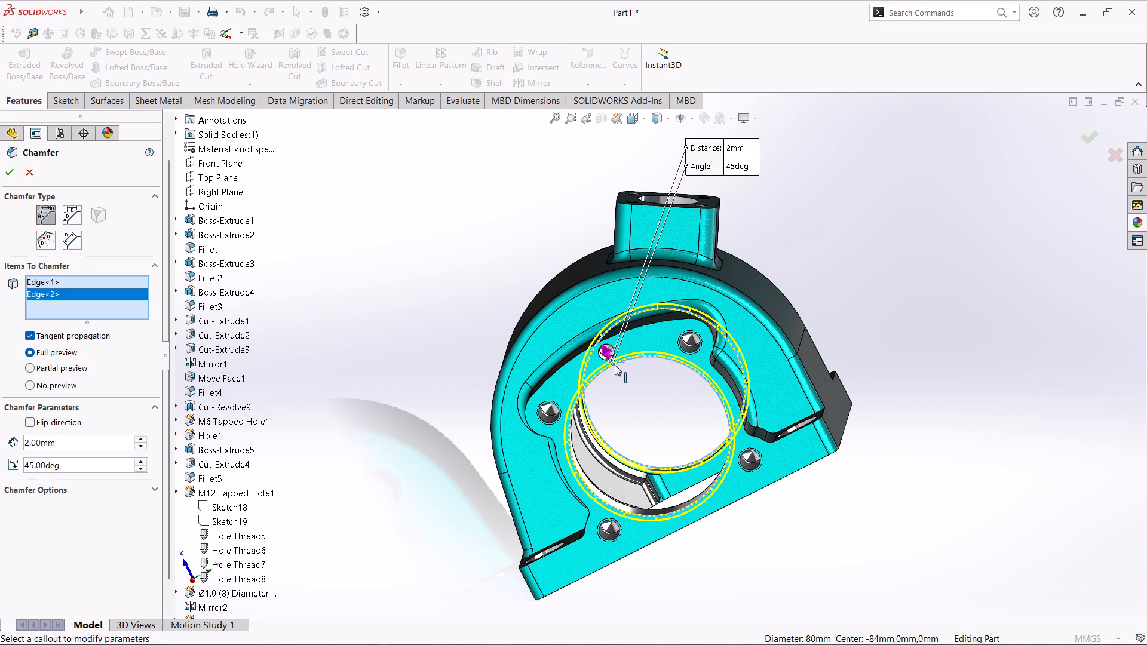
pyautogui.click(14, 177)
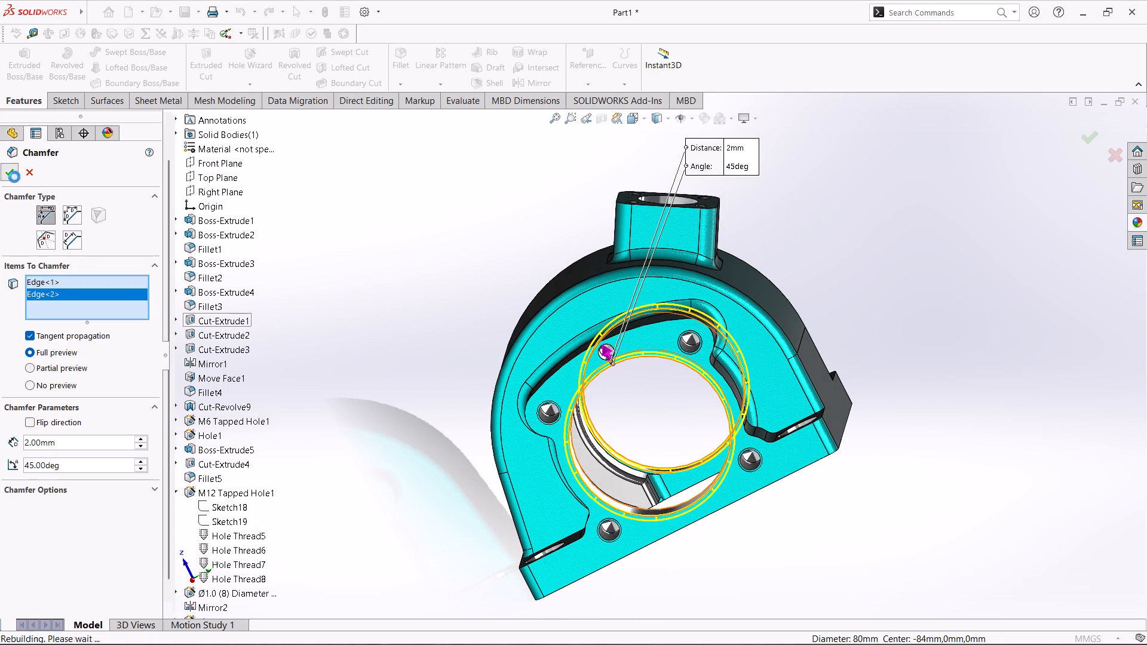
# Examine the chamfered bore edges and check the housing in the standard Back, Front, Right, Trimetric and Dimetric views.
pyautogui.scroll(-6, 621, 379)
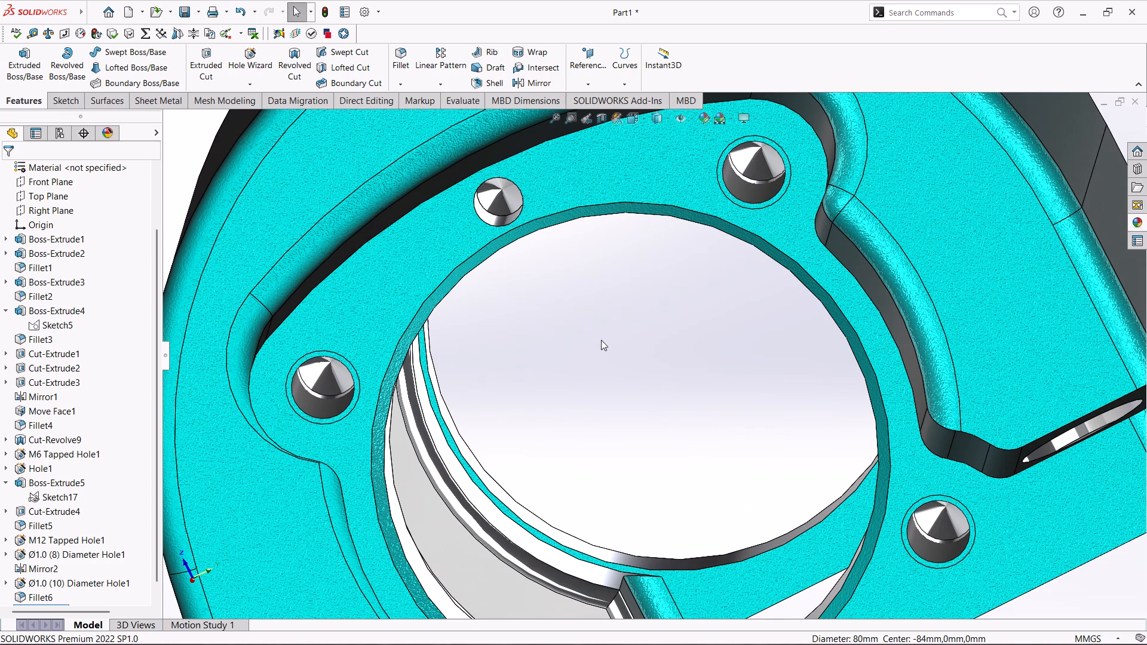
pyautogui.scroll(4, 601, 340)
pyautogui.scroll(2, 659, 392)
pyautogui.moveTo(978, 268); pyautogui.dragTo(921, 351, button='middle')
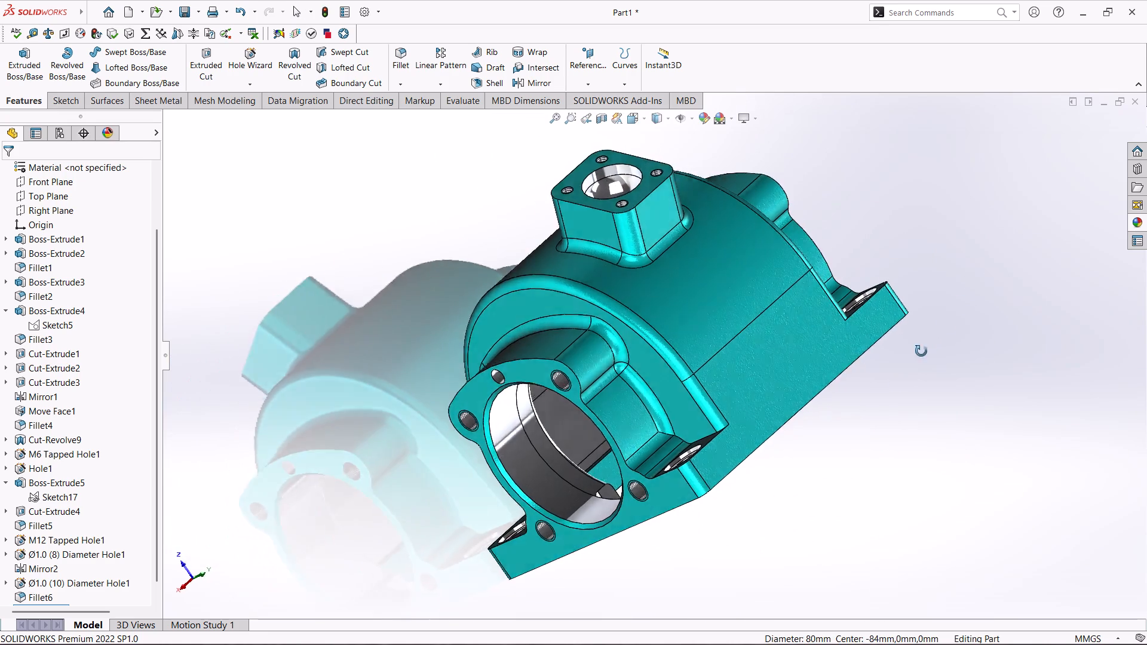
pyautogui.moveTo(921, 351); pyautogui.dragTo(881, 488, button='middle')
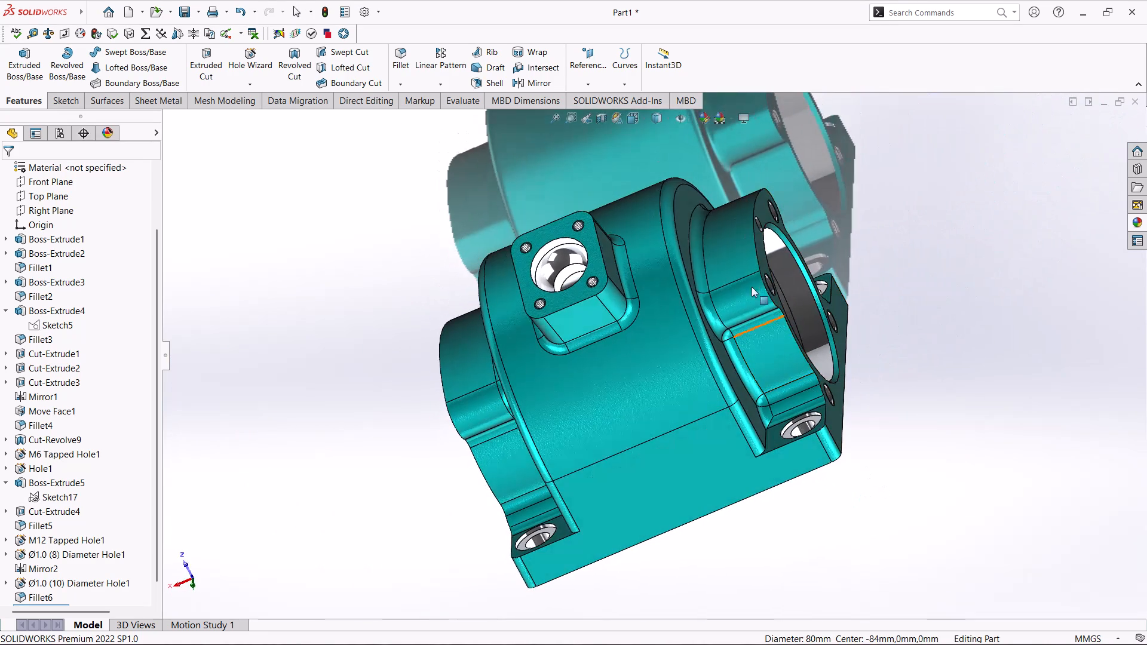
pyautogui.click(642, 116)
pyautogui.click(689, 165)
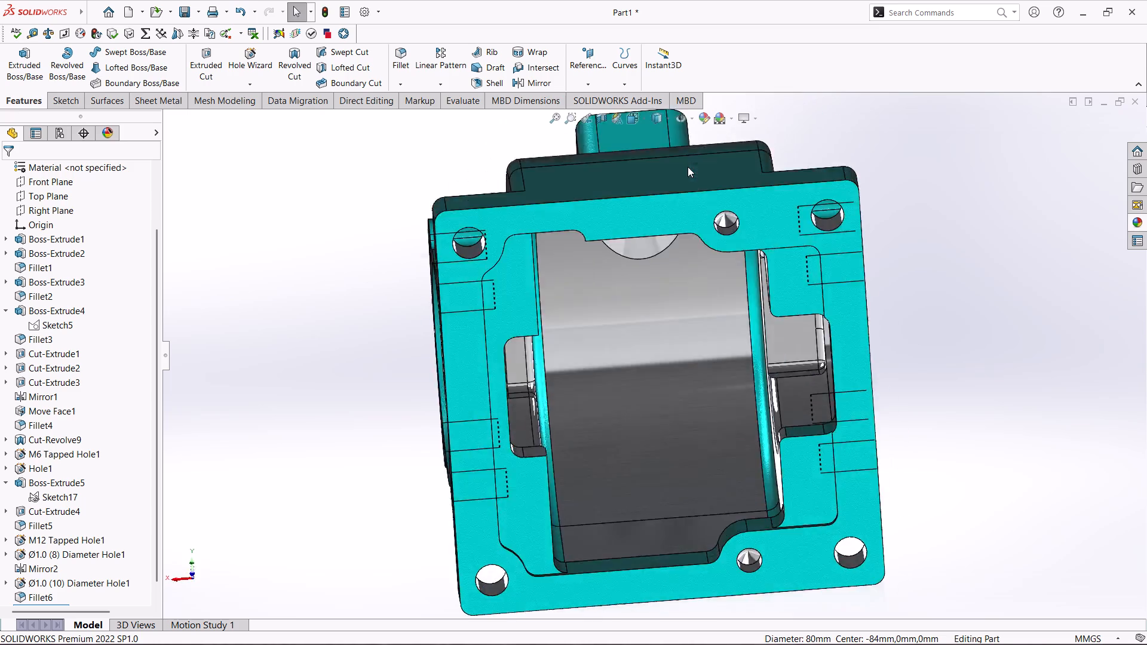
pyautogui.click(643, 115)
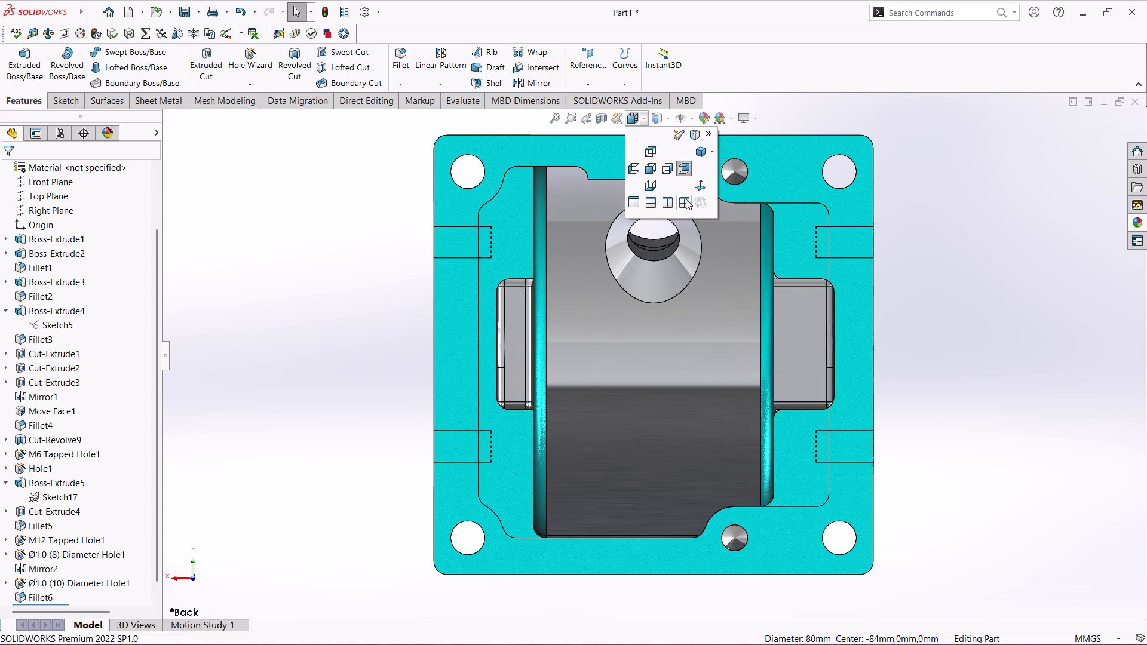
pyautogui.click(652, 172)
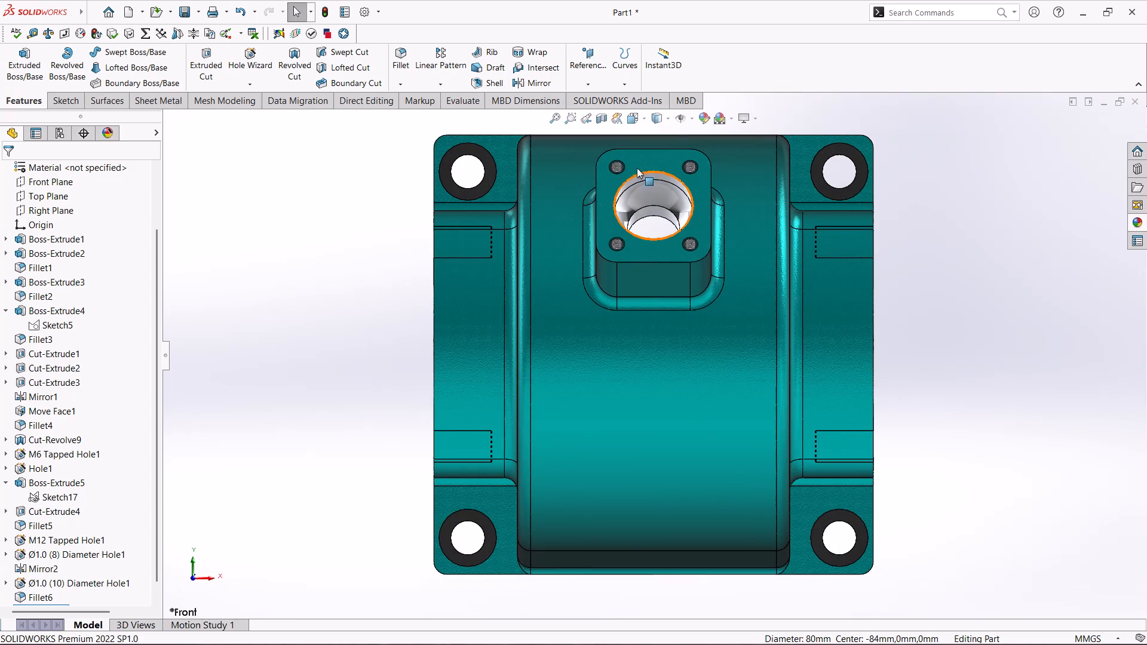
pyautogui.click(641, 119)
pyautogui.click(667, 162)
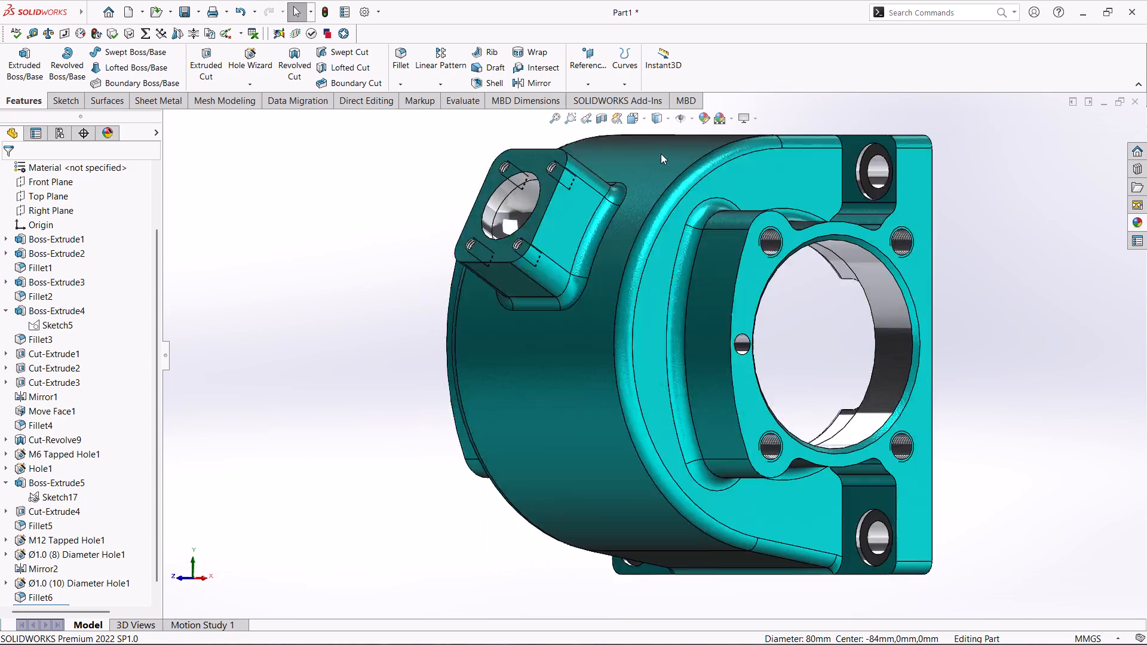
pyautogui.click(665, 121)
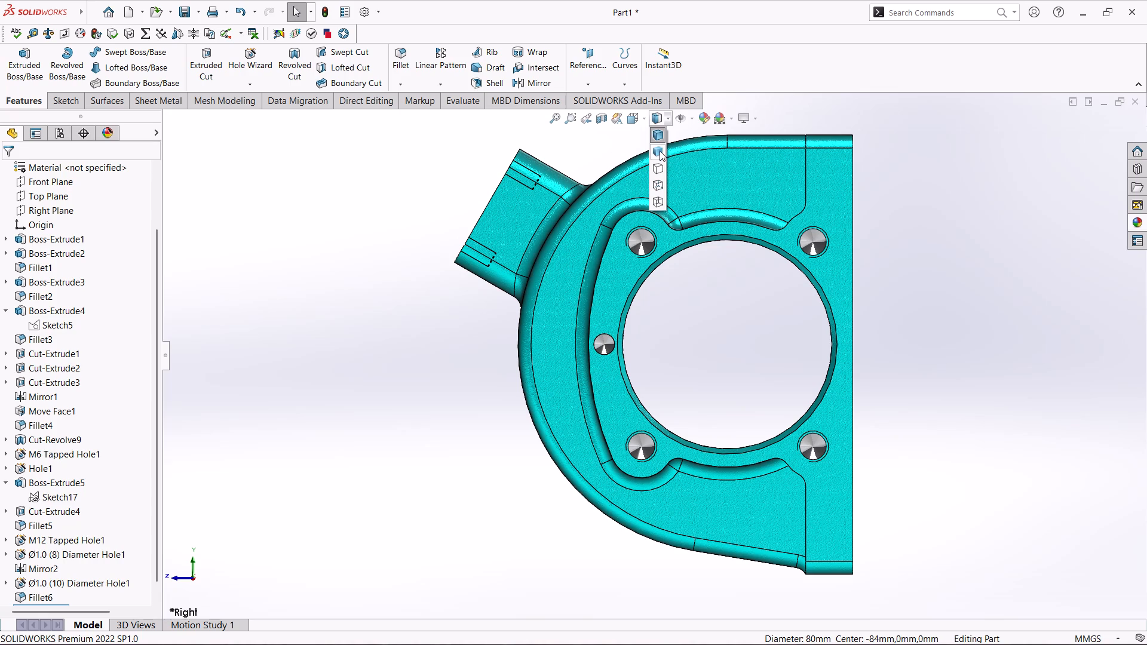
pyautogui.click(646, 112)
pyautogui.click(643, 115)
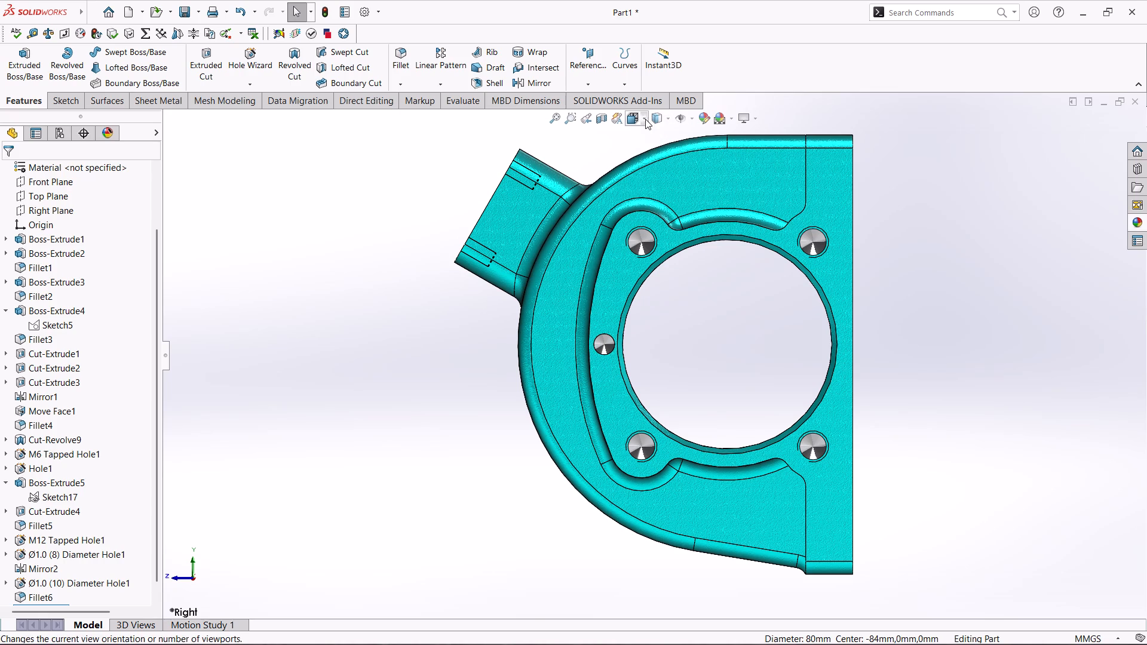
pyautogui.click(645, 121)
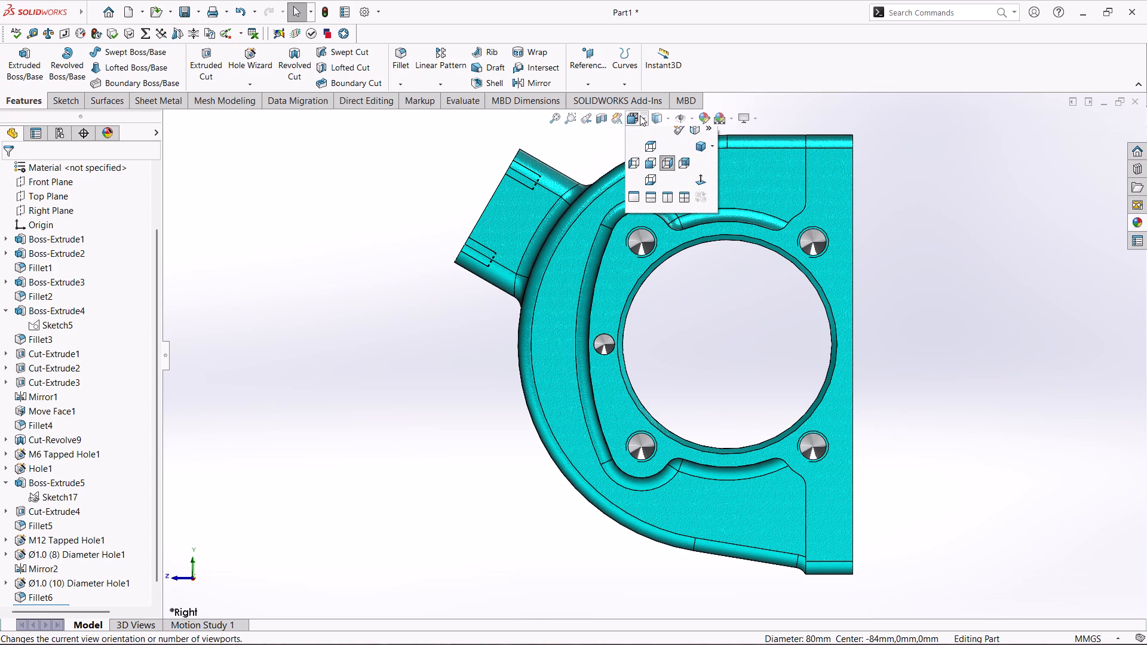
pyautogui.click(704, 156)
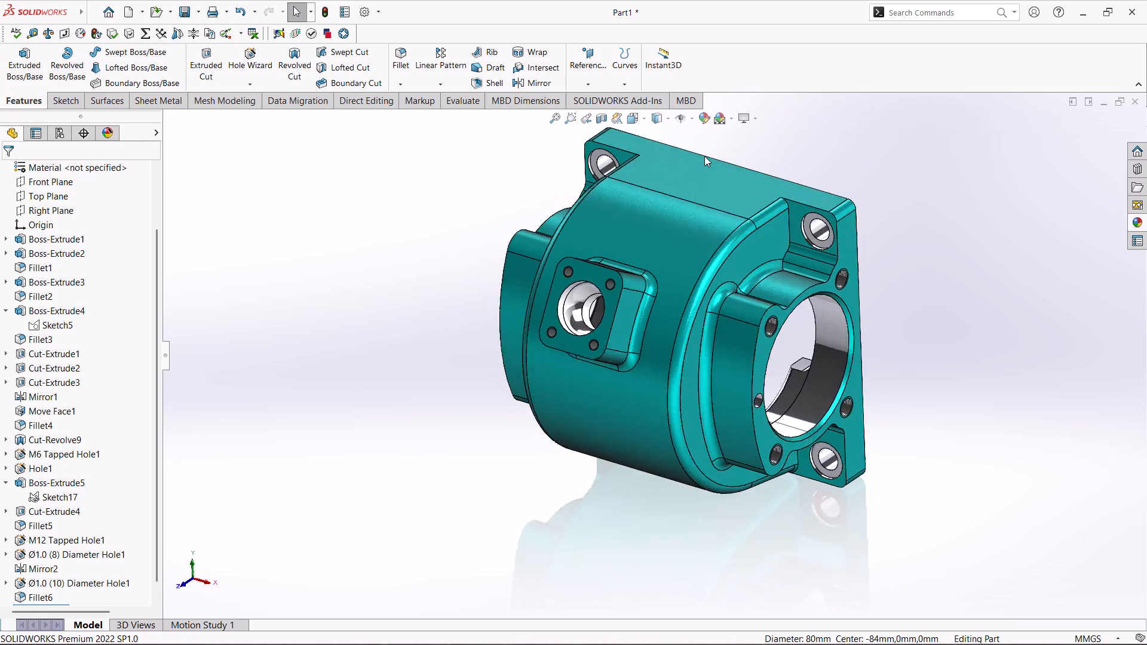
pyautogui.click(642, 121)
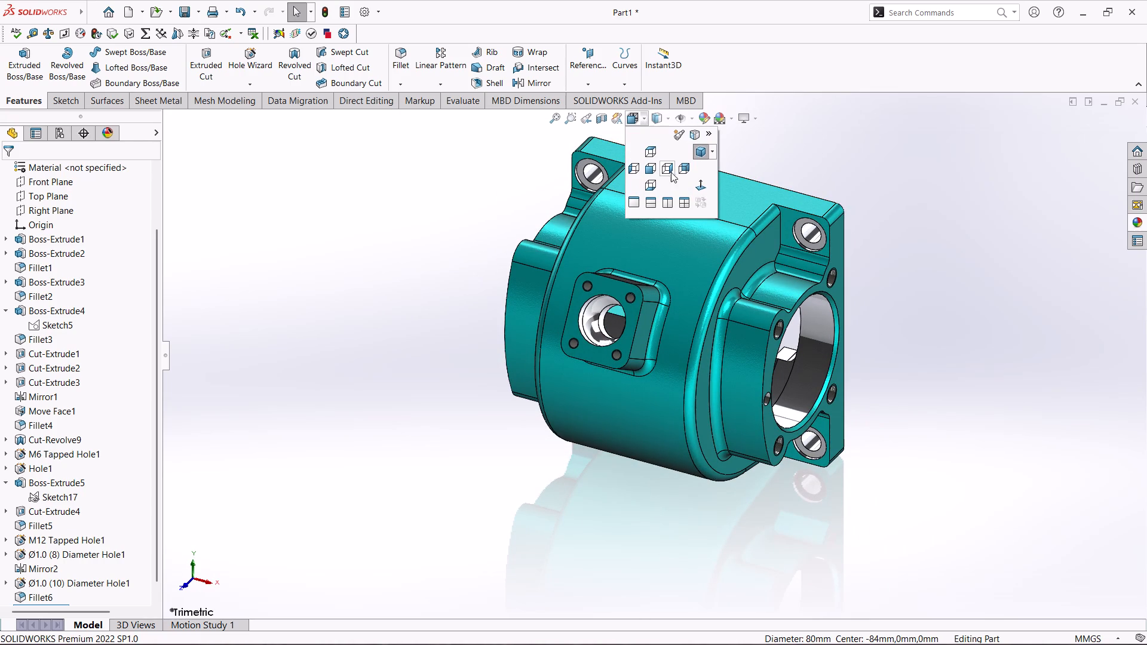
pyautogui.click(711, 152)
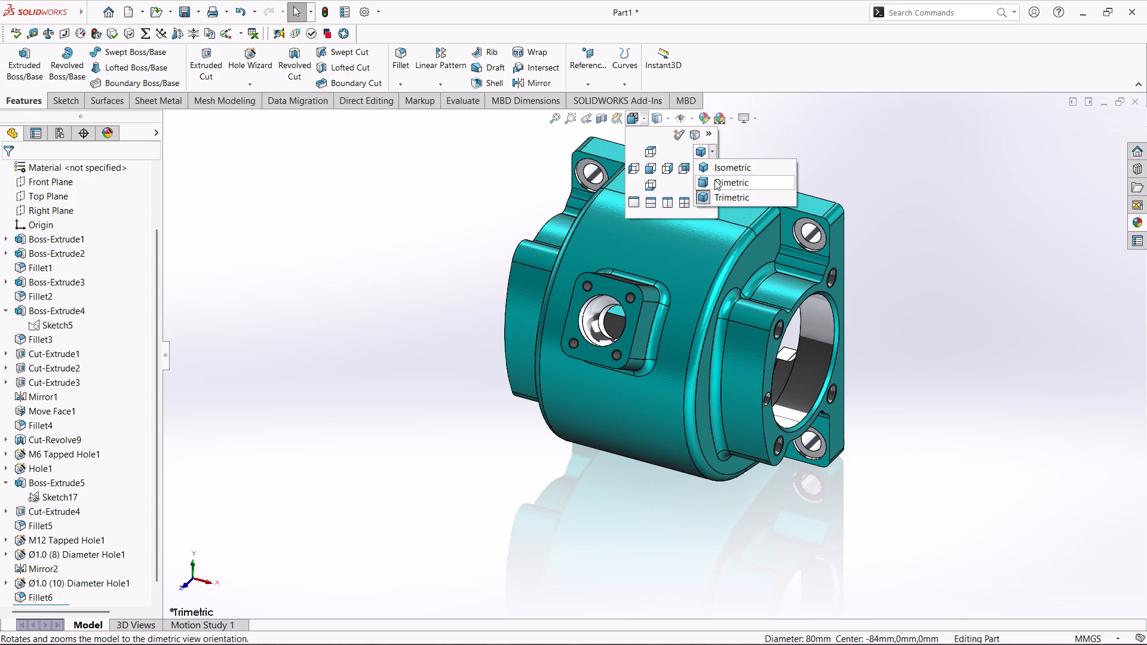
pyautogui.click(714, 180)
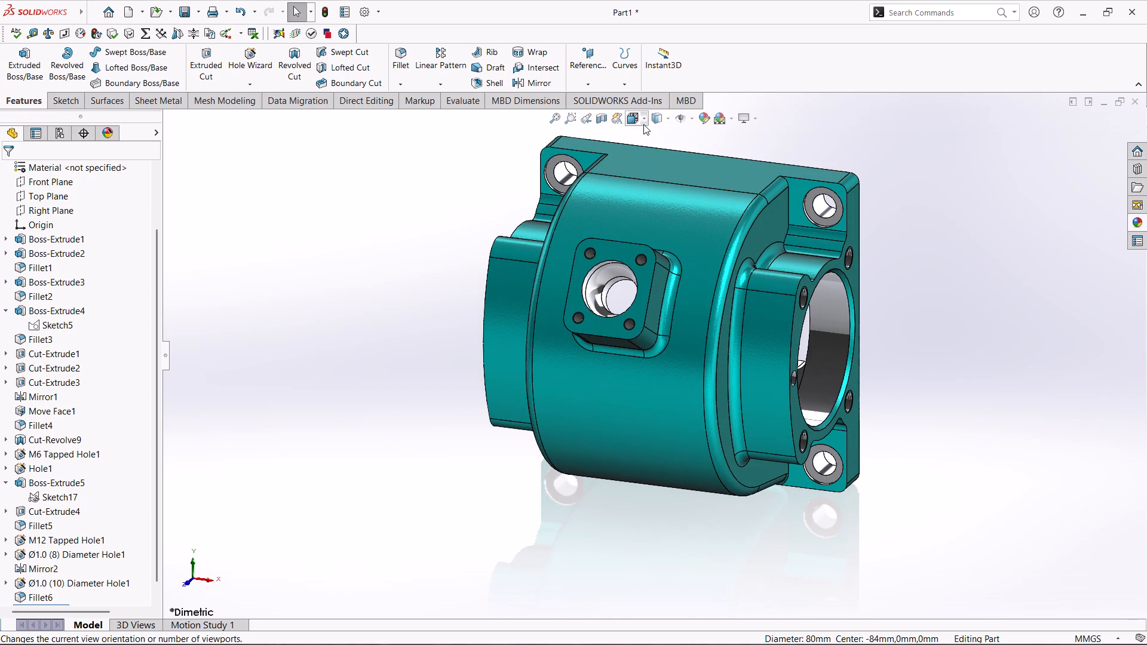
pyautogui.click(643, 123)
pyautogui.click(711, 153)
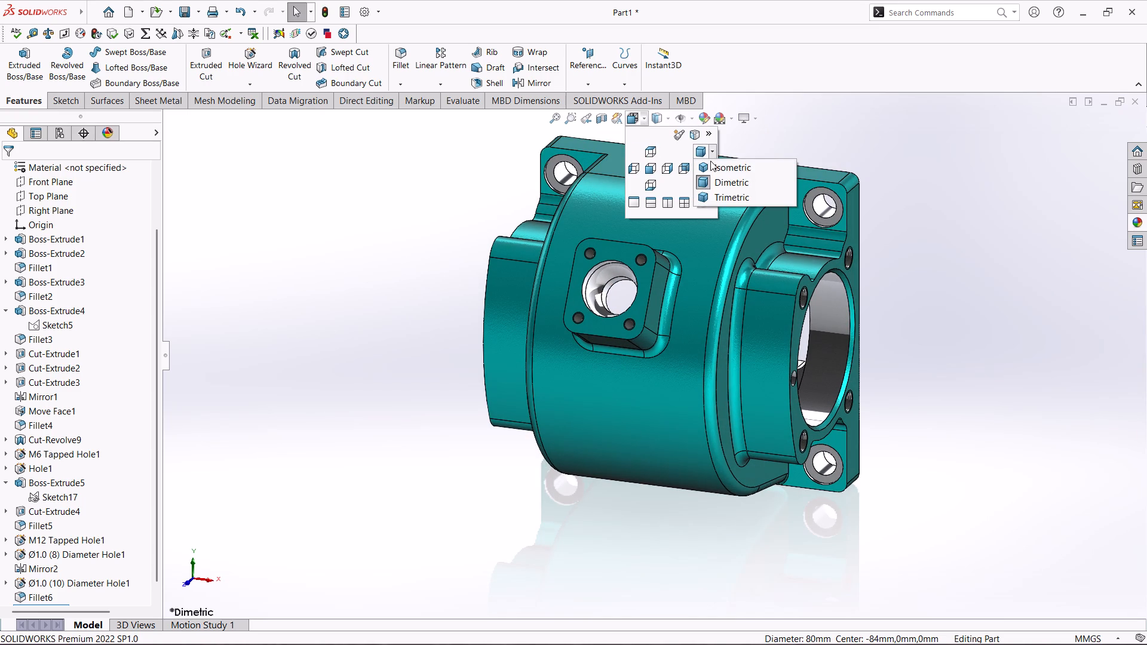
pyautogui.click(711, 195)
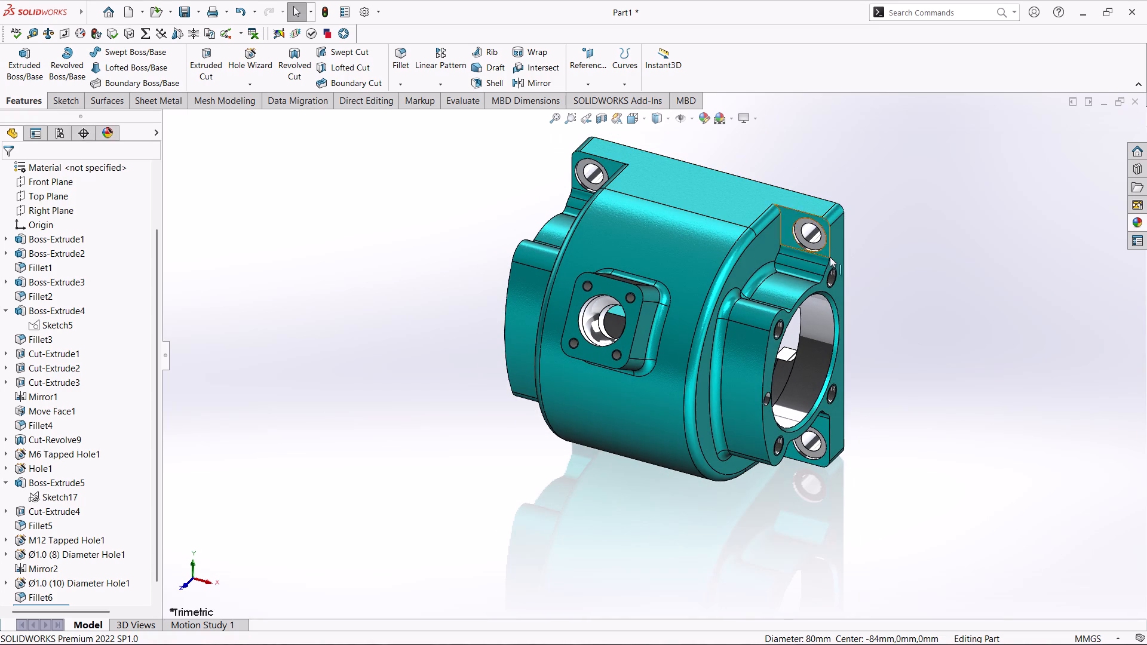
# Inspect the finished housing from all around, covering both bore ends, the square port boss and the mounting feet.
pyautogui.moveTo(817, 466); pyautogui.dragTo(857, 287, button='middle')
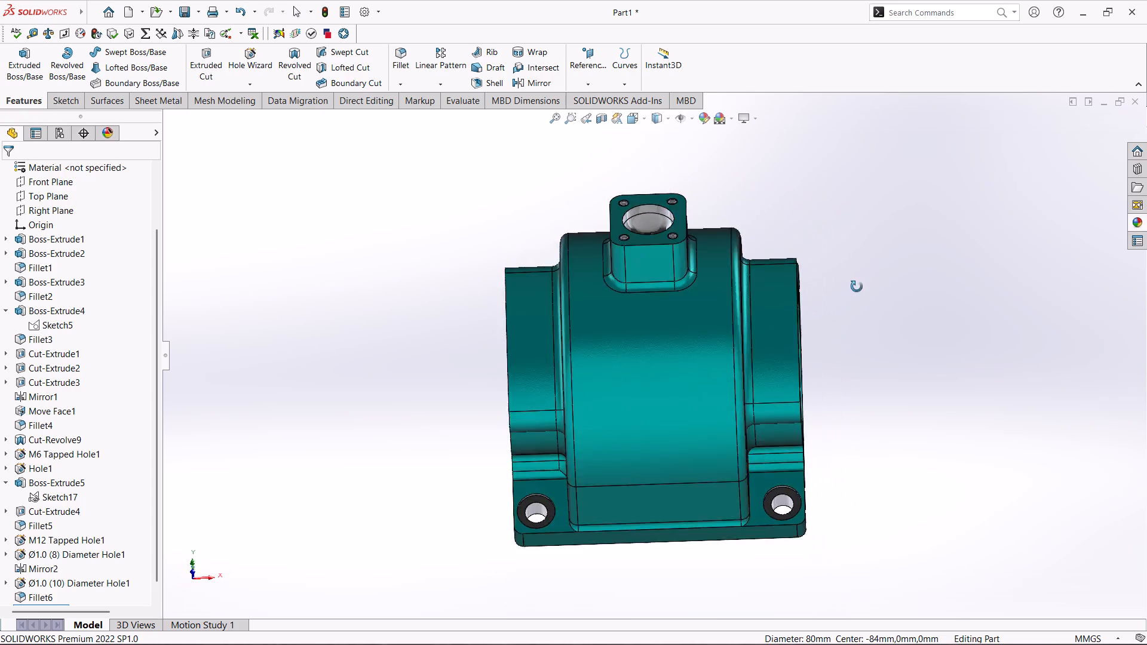
pyautogui.moveTo(857, 287); pyautogui.dragTo(872, 232, button='middle')
pyautogui.moveTo(843, 438); pyautogui.dragTo(694, 435, button='middle')
pyautogui.moveTo(810, 256); pyautogui.dragTo(883, 449, button='middle')
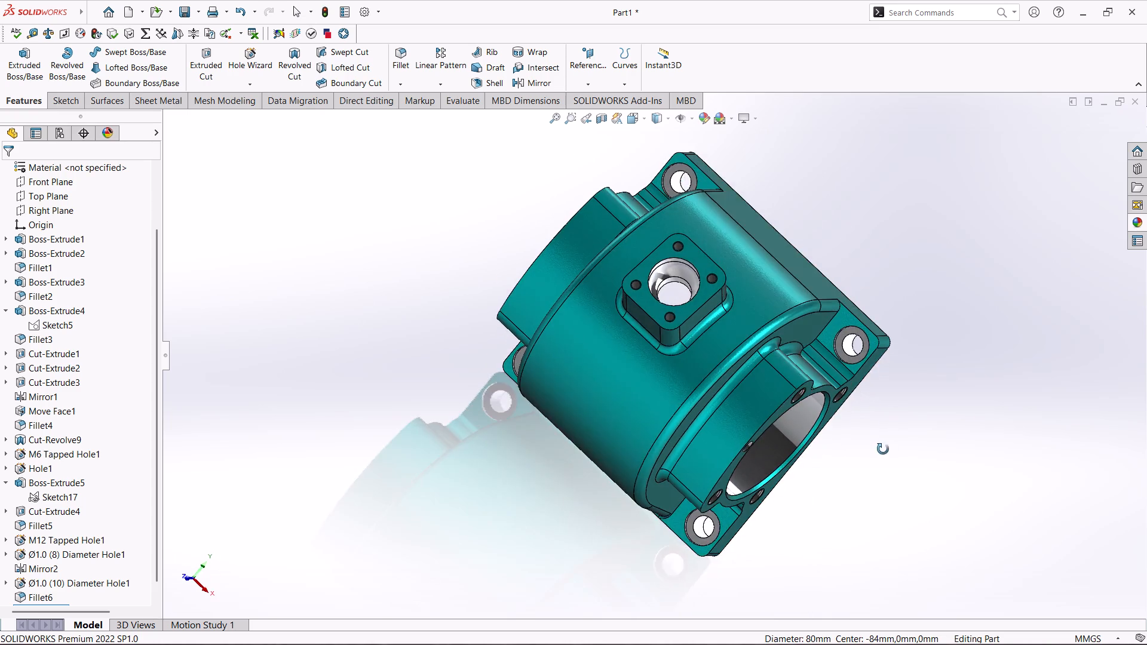
pyautogui.moveTo(883, 449); pyautogui.dragTo(882, 447, button='middle')
pyautogui.moveTo(790, 288); pyautogui.dragTo(956, 185, button='middle')
pyautogui.moveTo(644, 500); pyautogui.dragTo(585, 373, button='middle')
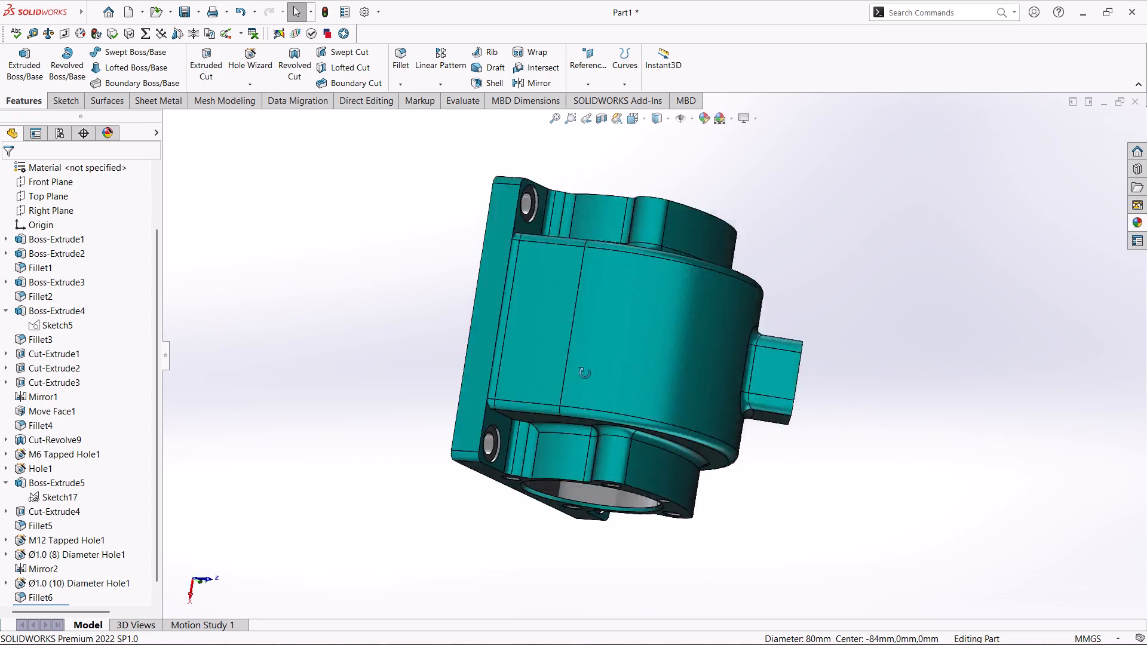
pyautogui.moveTo(585, 373); pyautogui.dragTo(529, 171, button='middle')
pyautogui.scroll(-1, 744, 527)
pyautogui.moveTo(731, 562); pyautogui.dragTo(753, 515, button='middle')
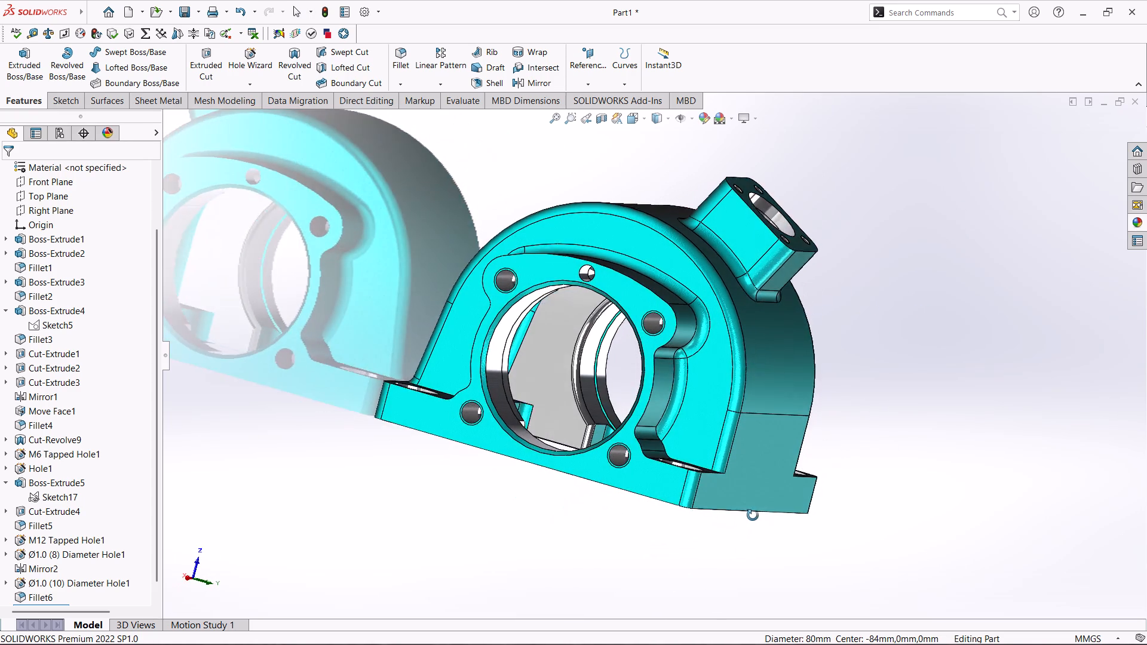
pyautogui.moveTo(753, 515); pyautogui.dragTo(642, 537, button='middle')
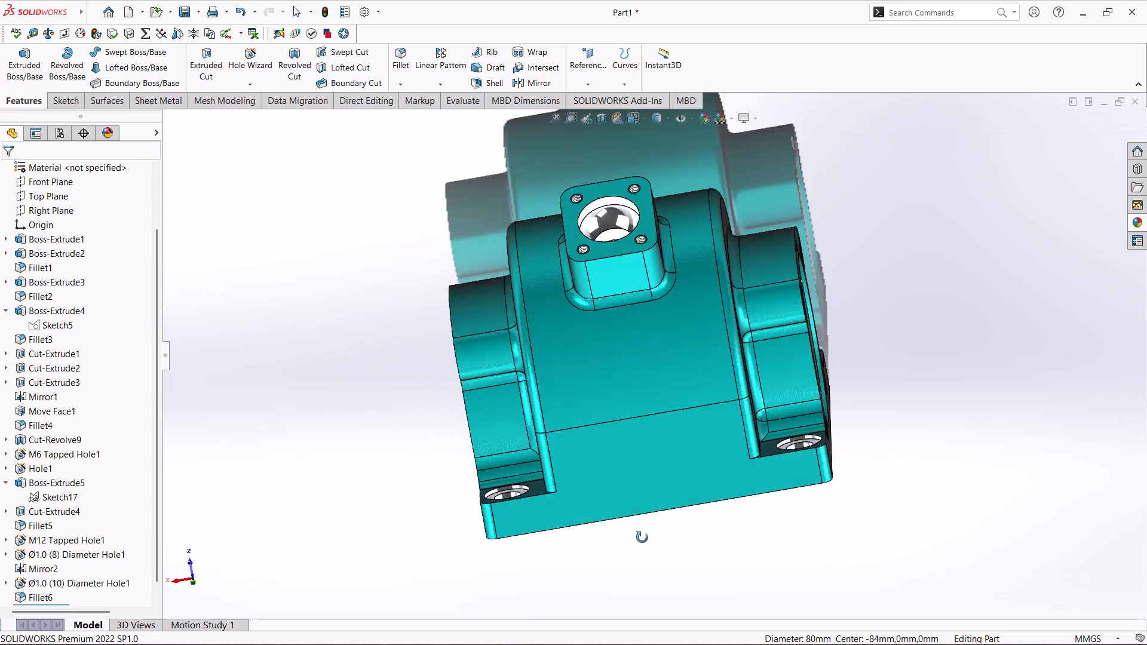
pyautogui.moveTo(642, 537); pyautogui.dragTo(575, 592, button='middle')
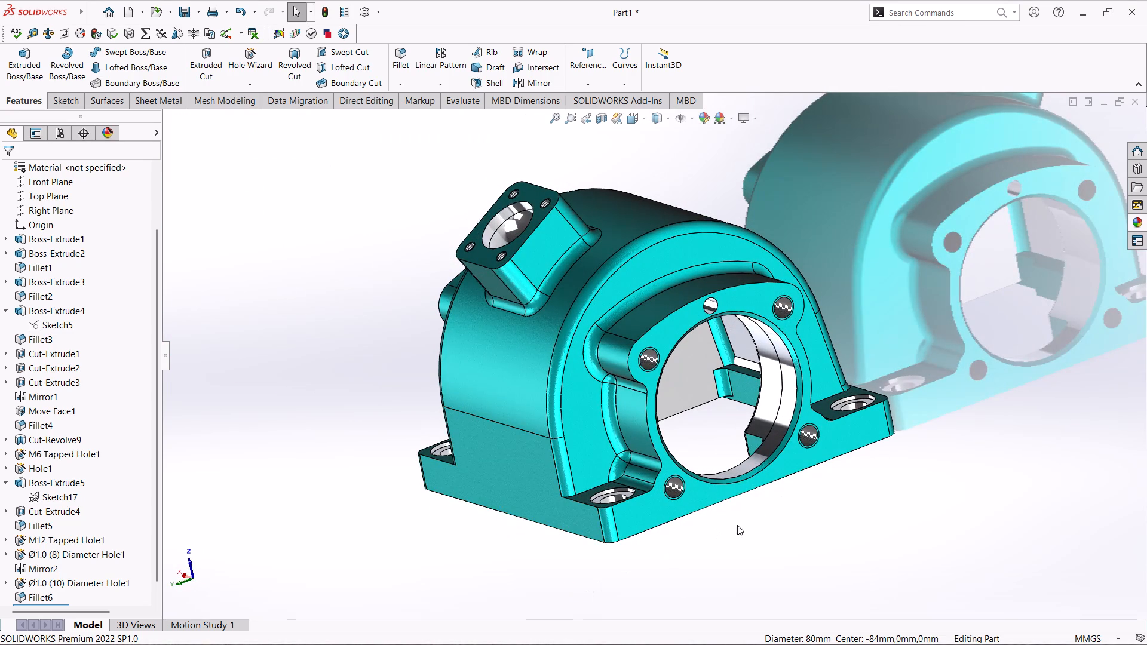
pyautogui.moveTo(710, 535); pyautogui.dragTo(903, 579, button='middle')
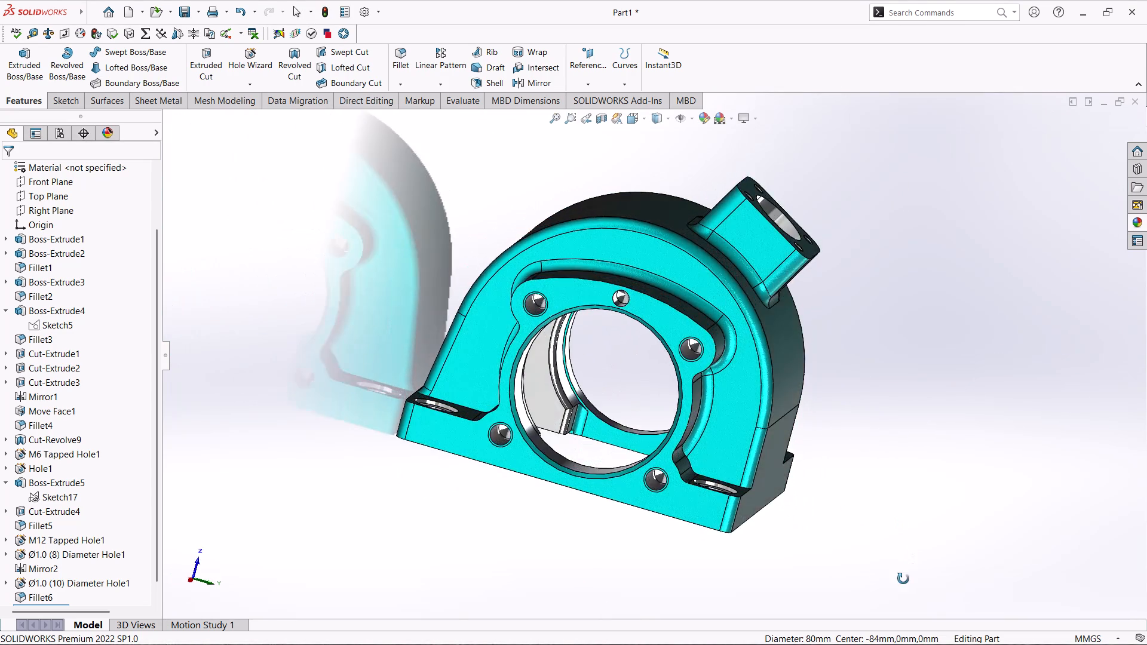
pyautogui.moveTo(903, 579); pyautogui.dragTo(855, 637, button='middle')
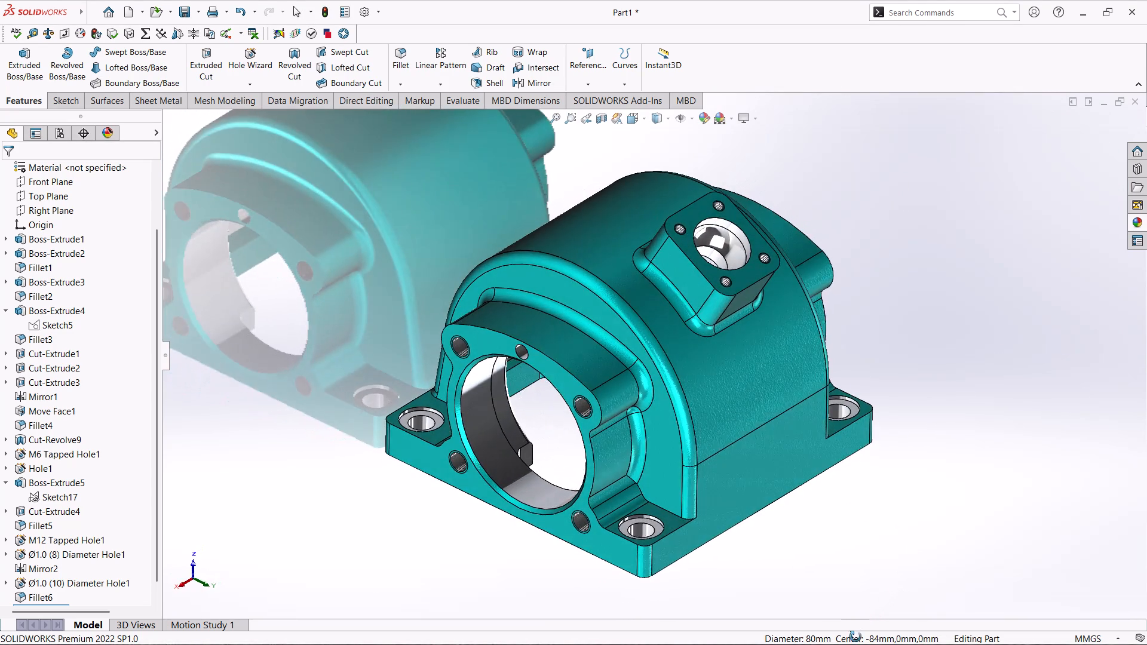
pyautogui.moveTo(855, 637); pyautogui.dragTo(852, 636, button='middle')
pyautogui.scroll(2, 843, 493)
pyautogui.middleClick(836, 302)
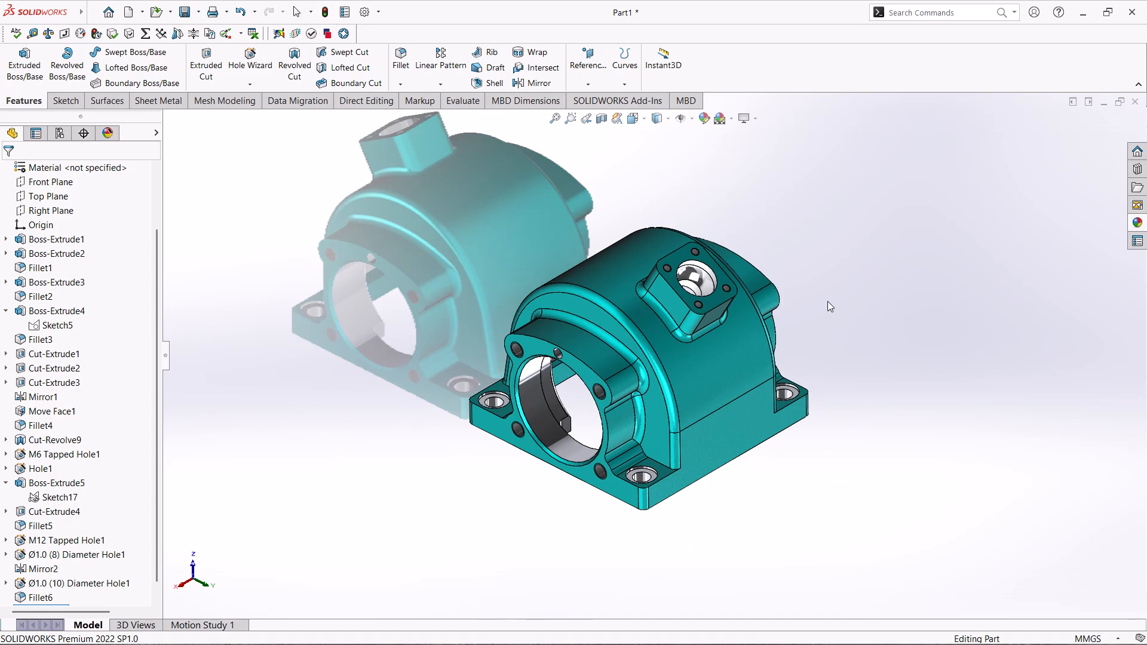
pyautogui.scroll(2, 811, 306)
pyautogui.moveTo(803, 302); pyautogui.dragTo(804, 322, button='middle')
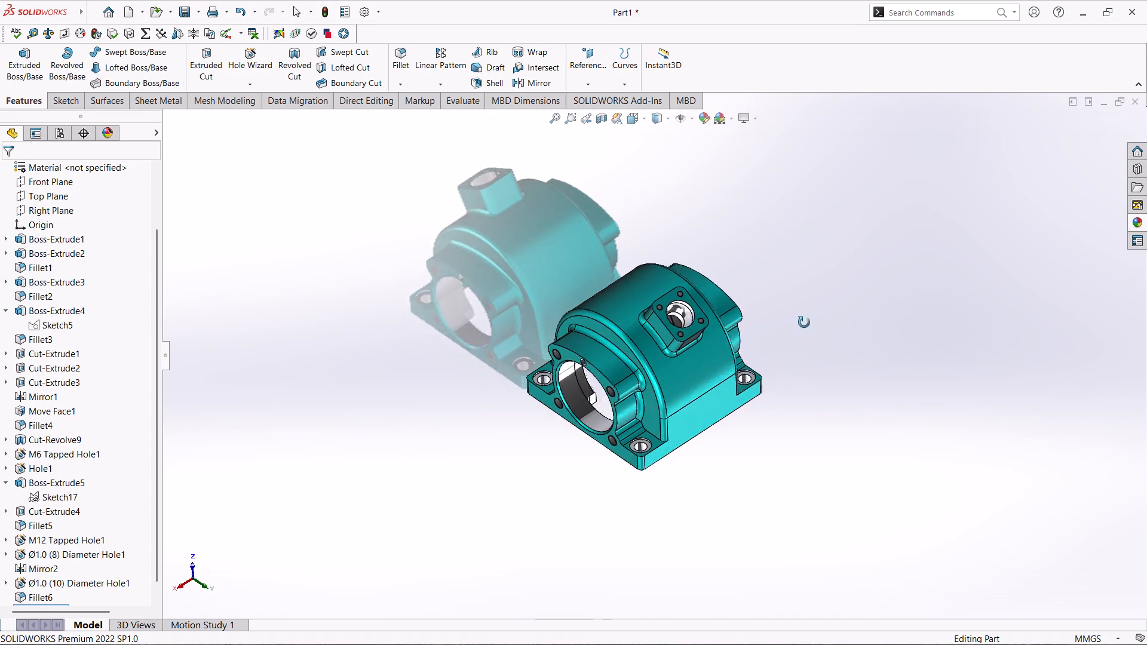
pyautogui.moveTo(804, 322); pyautogui.dragTo(829, 283, button='middle')
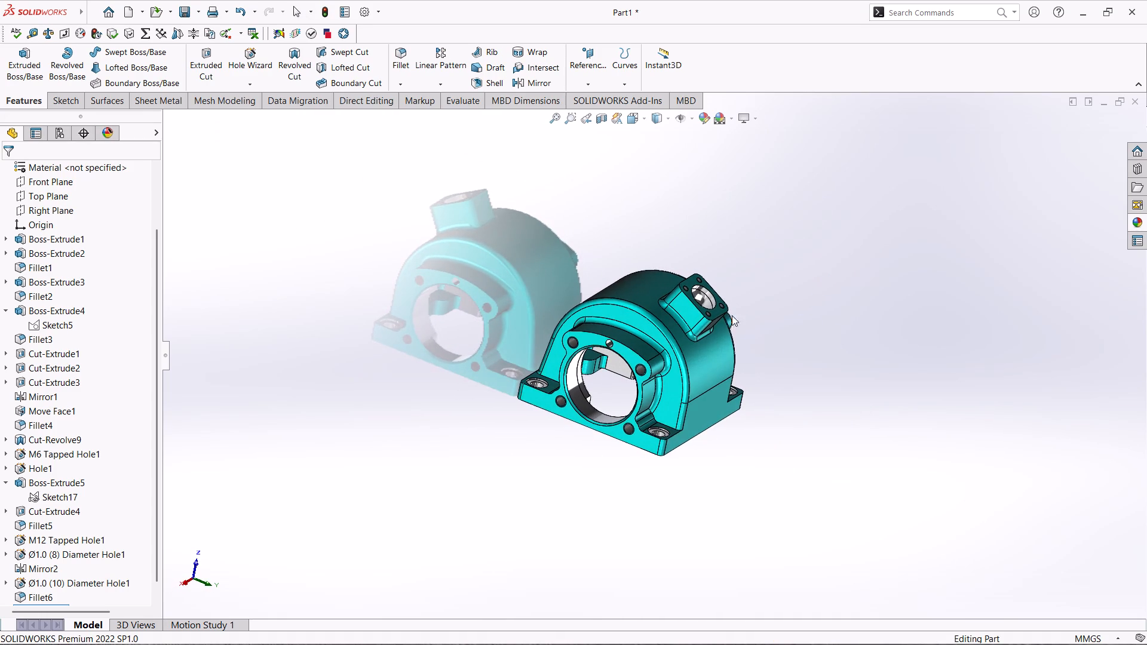
# Turn off RealView Graphics so the housing displays without realistic reflections.
pyautogui.scroll(-4, 707, 291)
pyautogui.scroll(2, 660, 473)
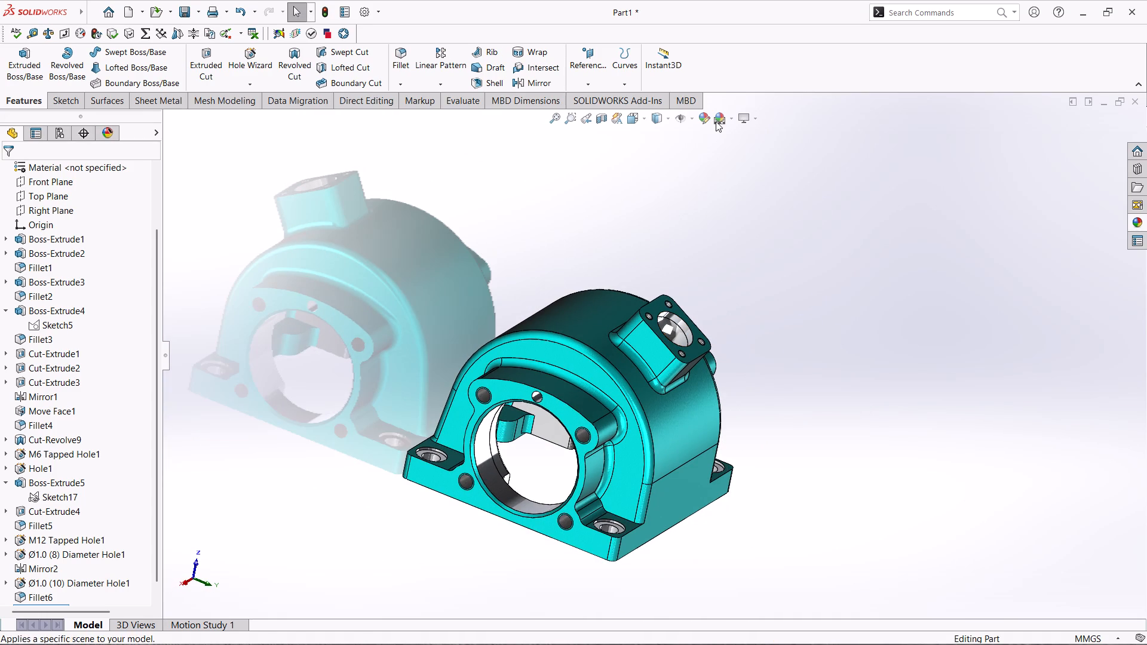
pyautogui.click(736, 121)
pyautogui.click(754, 130)
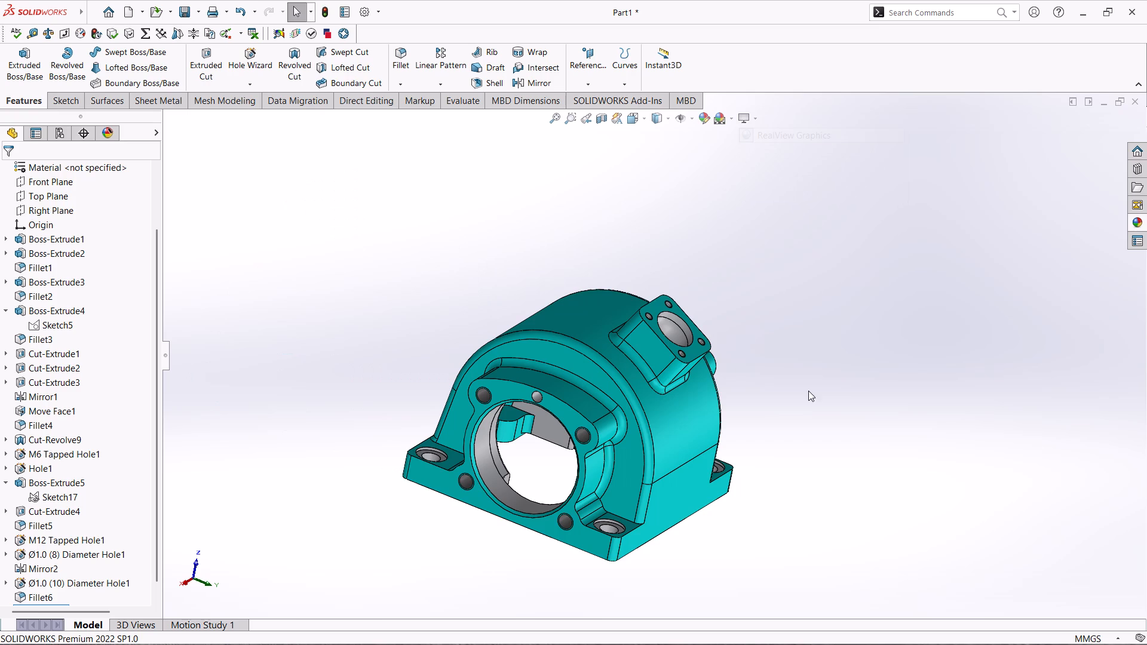
# Examine the housing in the plain shaded display from several angles, covering the bore, square port boss, mounting feet and underside.
pyautogui.moveTo(740, 448); pyautogui.dragTo(737, 441, button='middle')
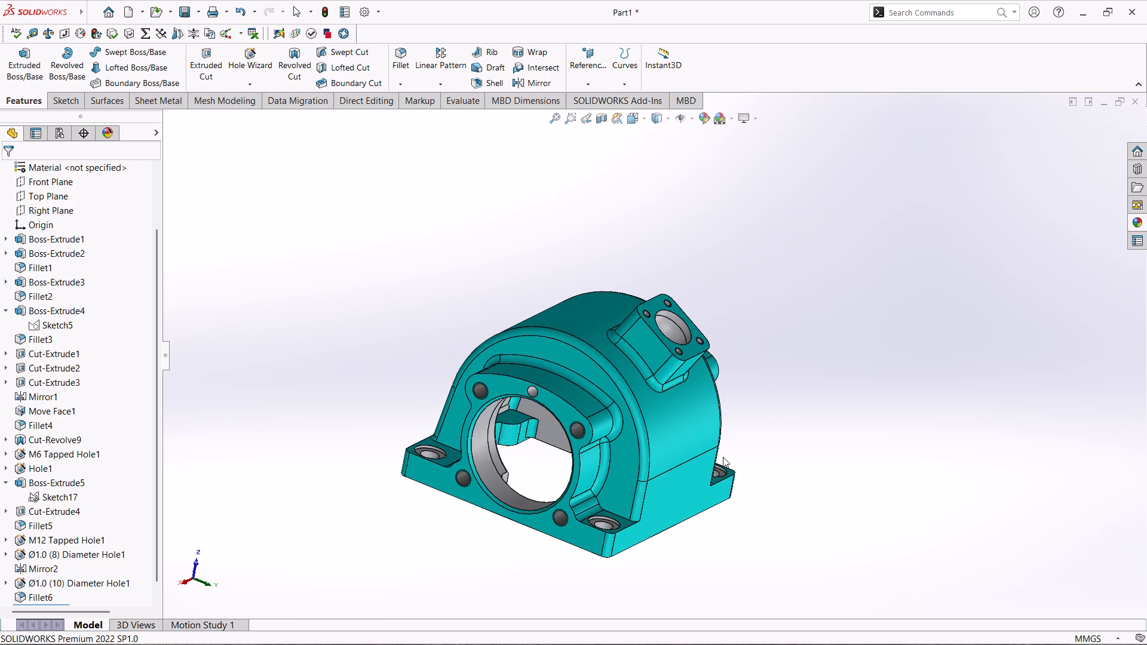
pyautogui.scroll(-1, 682, 503)
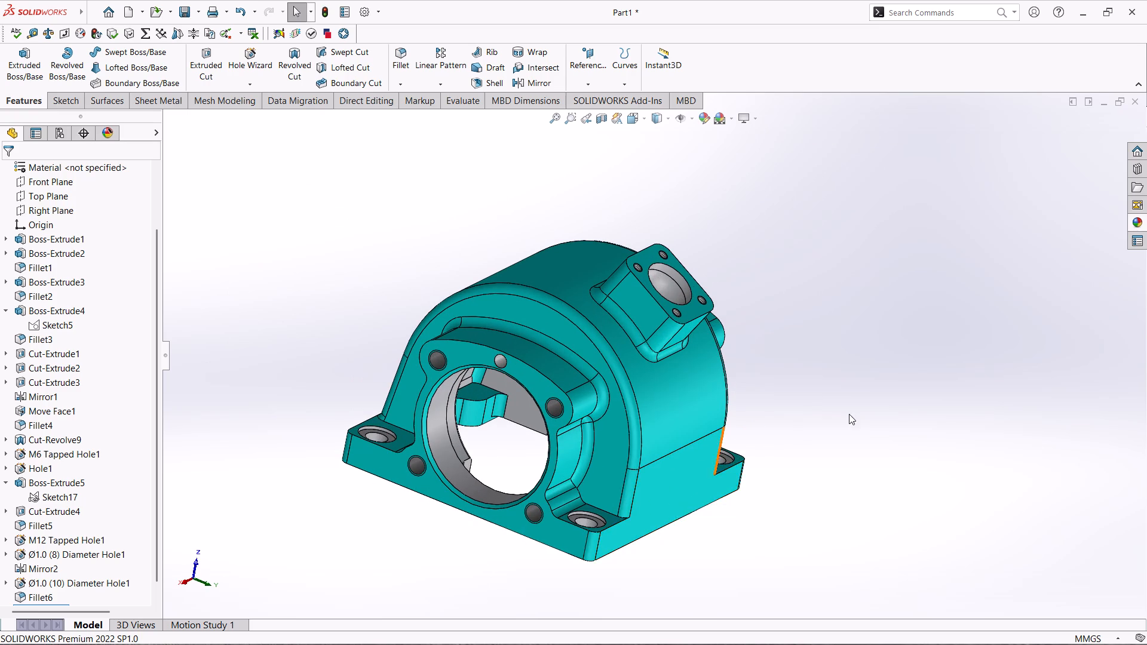
pyautogui.moveTo(850, 414); pyautogui.dragTo(884, 491, button='middle')
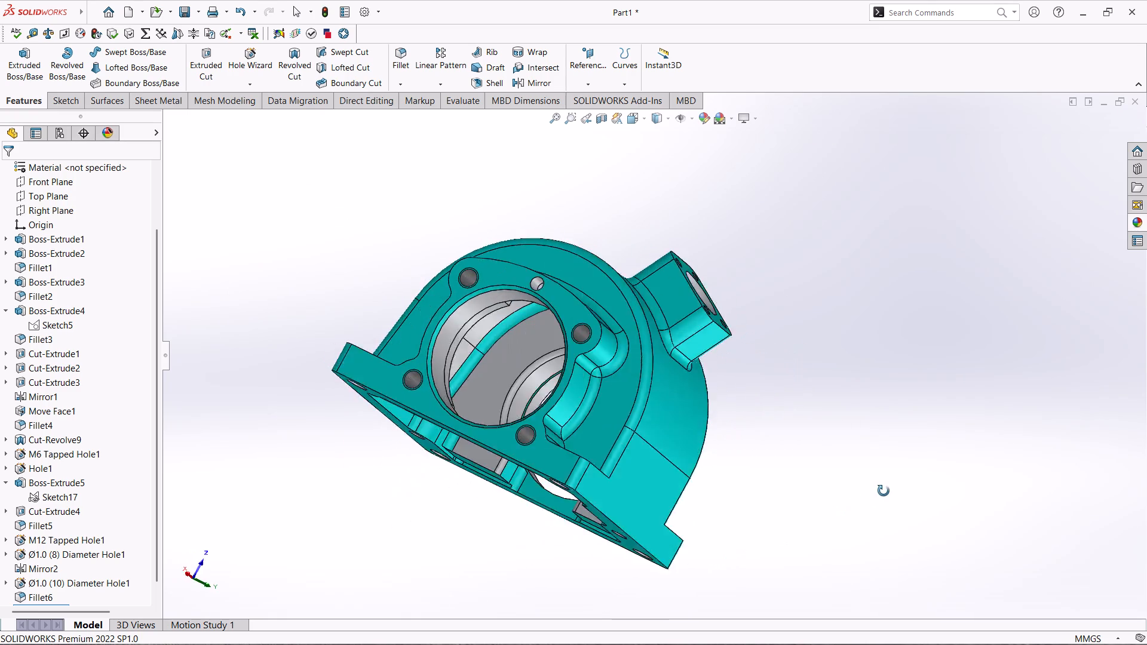
pyautogui.moveTo(884, 491); pyautogui.dragTo(925, 505, button='middle')
pyautogui.scroll(-1, 717, 441)
pyautogui.moveTo(714, 441); pyautogui.dragTo(661, 488, button='middle')
pyautogui.scroll(2, 743, 513)
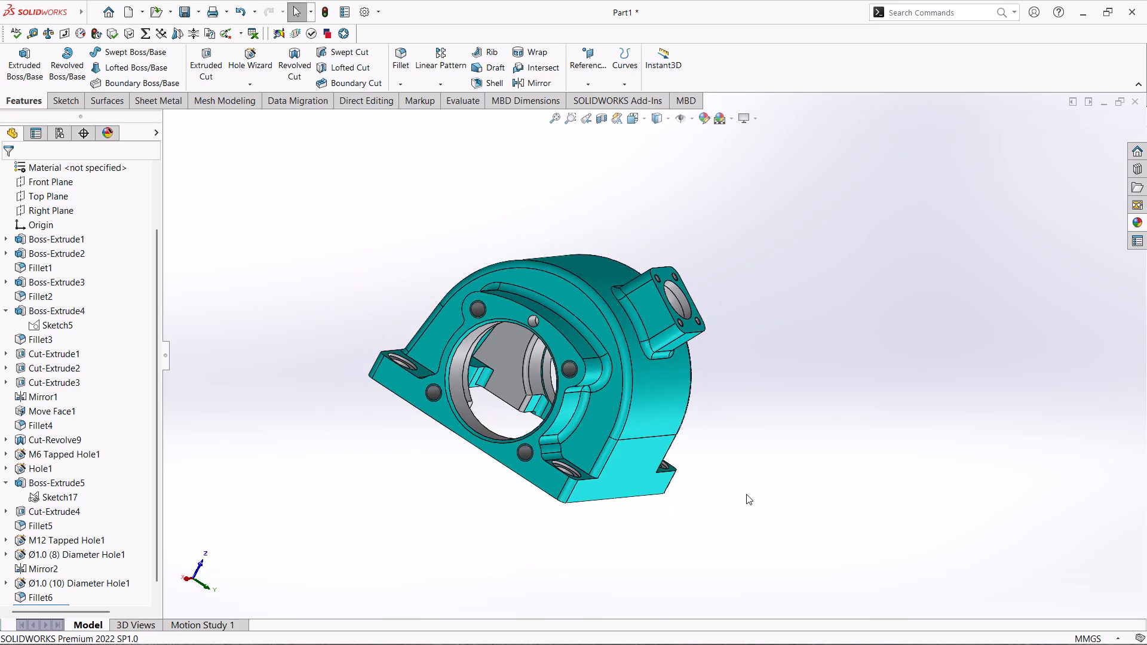
pyautogui.moveTo(780, 451); pyautogui.dragTo(760, 459, button='middle')
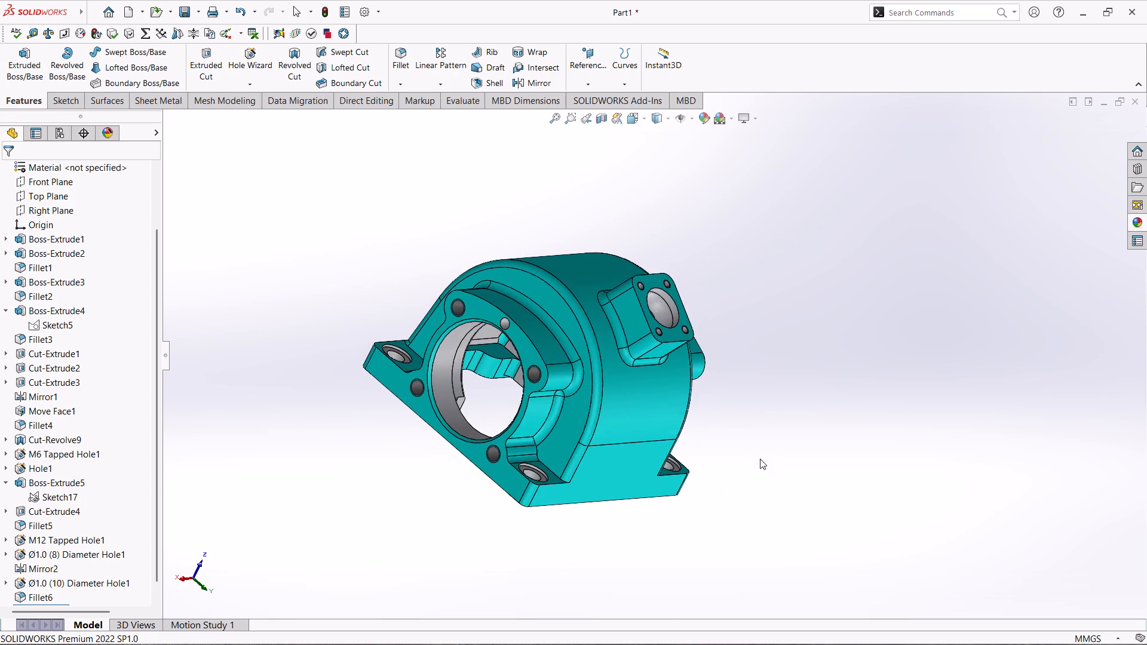
pyautogui.scroll(2, 709, 499)
pyautogui.scroll(-3, 418, 453)
pyautogui.scroll(4, 696, 361)
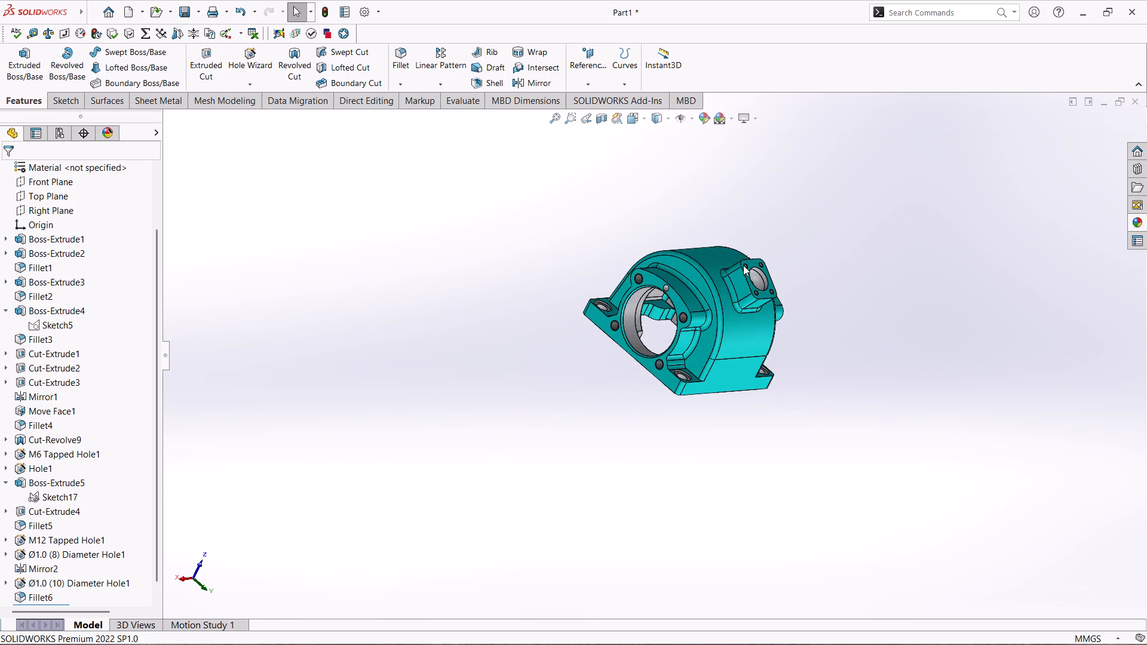
pyautogui.scroll(-4, 743, 265)
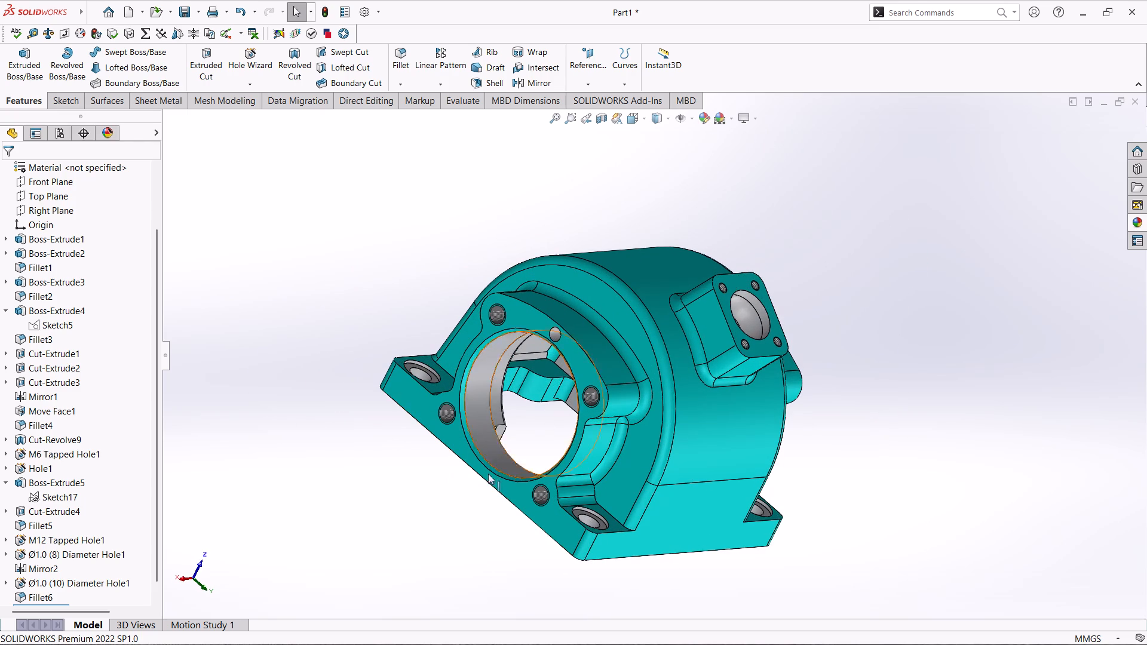
# Save the housing part.
pyautogui.hotkey('ctrl', 's')
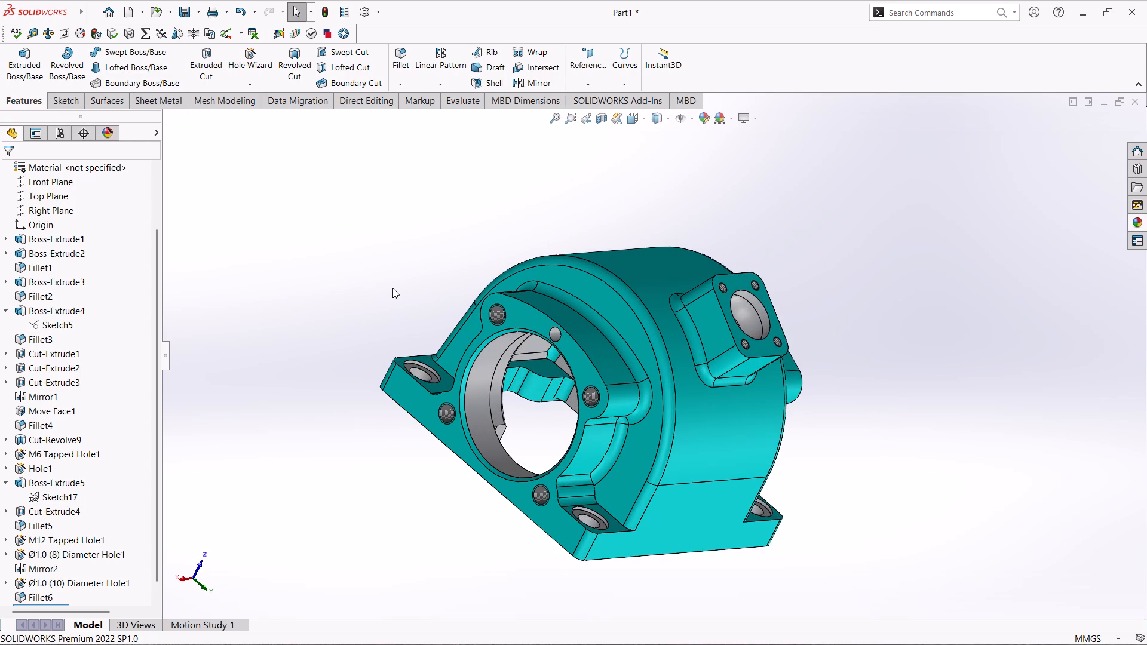
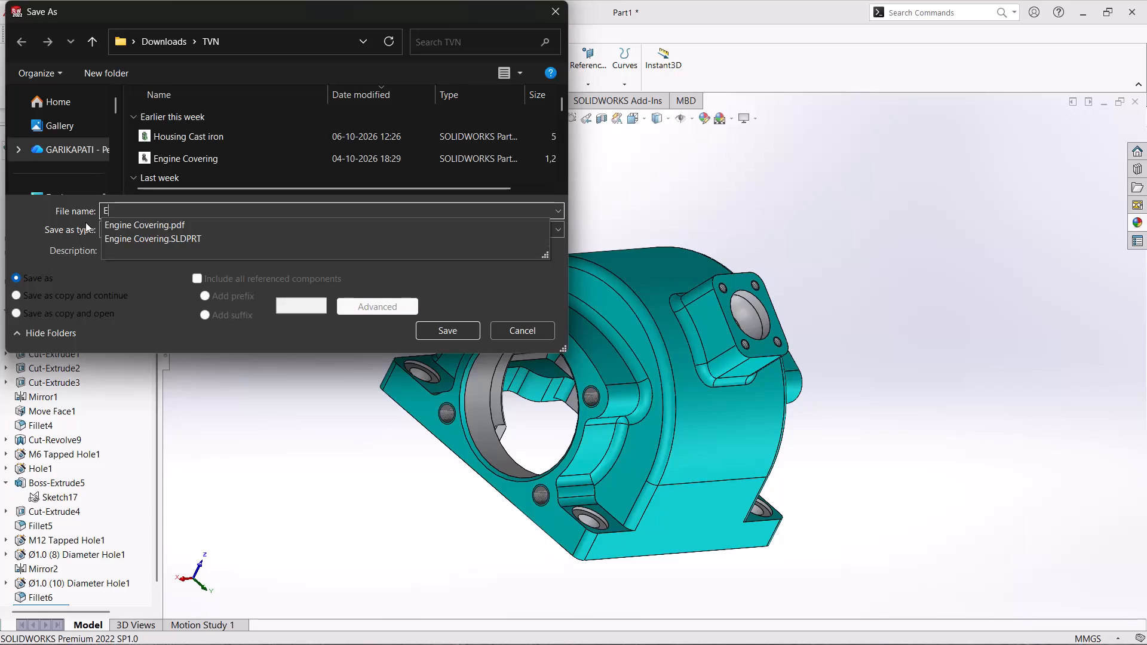
# Name the part file Enclosure Housing and save it as a SOLIDWORKS part in the TVN folder.
pyautogui.write('nclosur')
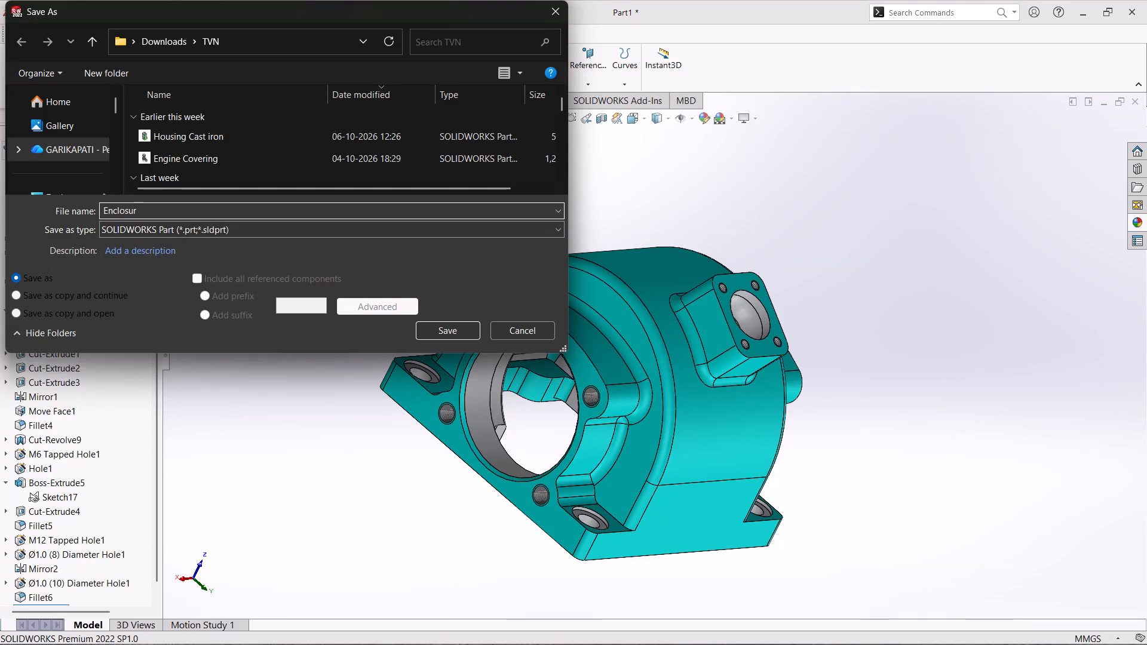
pyautogui.write('e')
pyautogui.press('space')
pyautogui.write('Hosu')
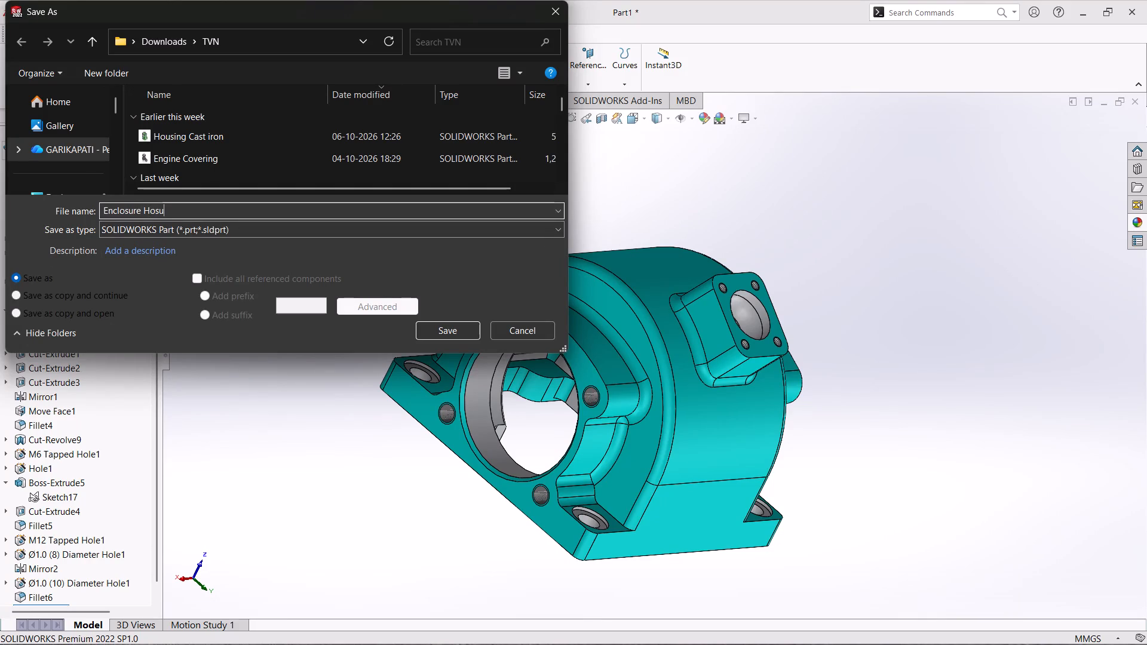
pyautogui.press('BackSpace')
pyautogui.press('BackSpace')
pyautogui.write('using')
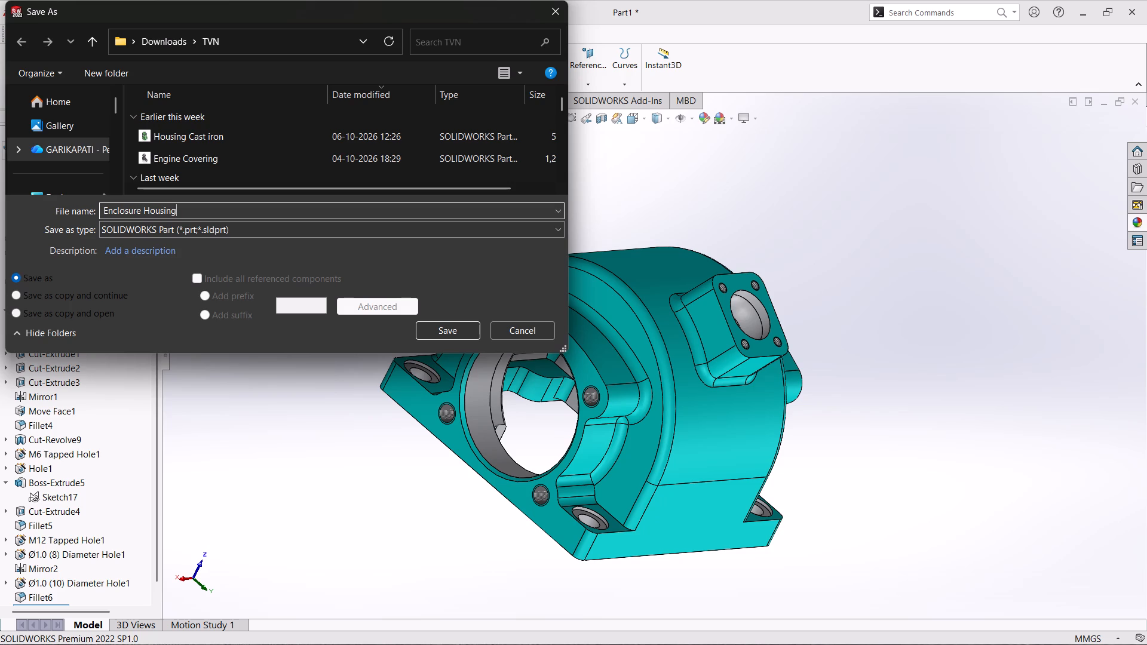
pyautogui.press('Return')
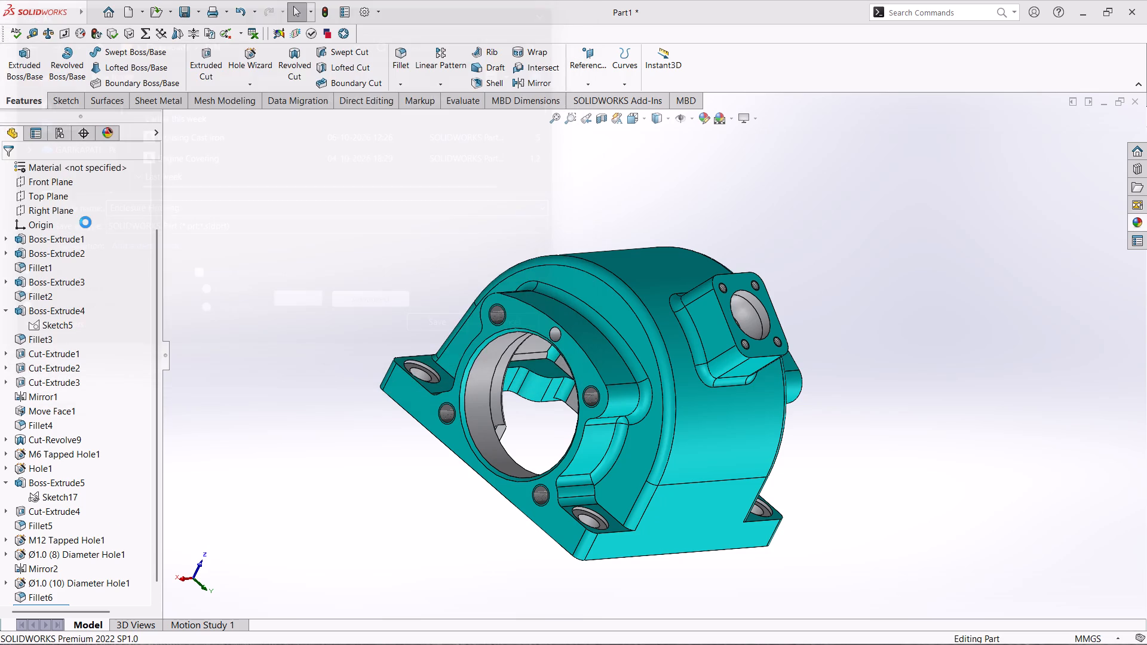
# Save a copy of the housing in Adobe Portable Document Format (*.pdf) under the name Enclosure Housing in the TVN folder.
pyautogui.click(202, 12)
pyautogui.click(211, 45)
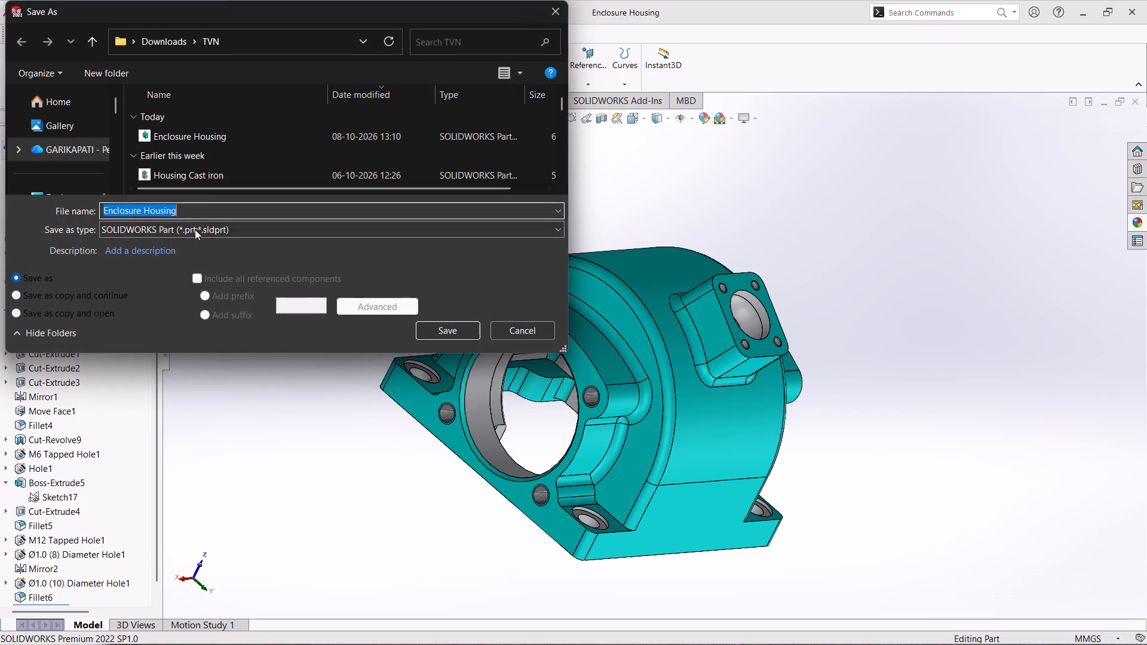
pyautogui.click(201, 234)
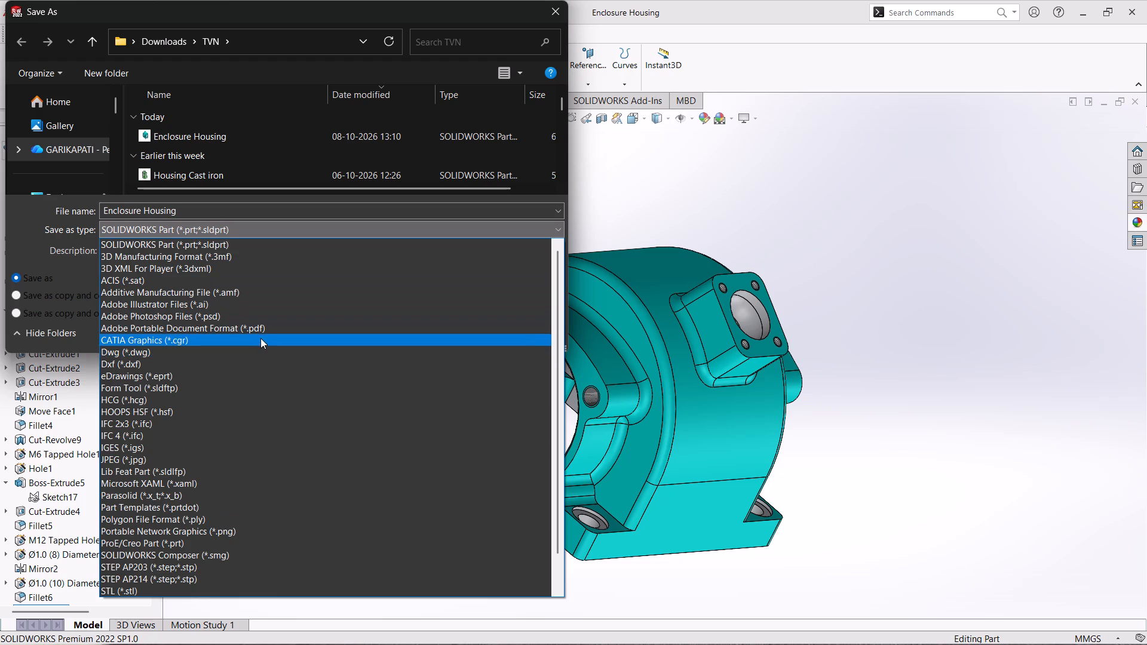
pyautogui.click(265, 331)
pyautogui.click(433, 360)
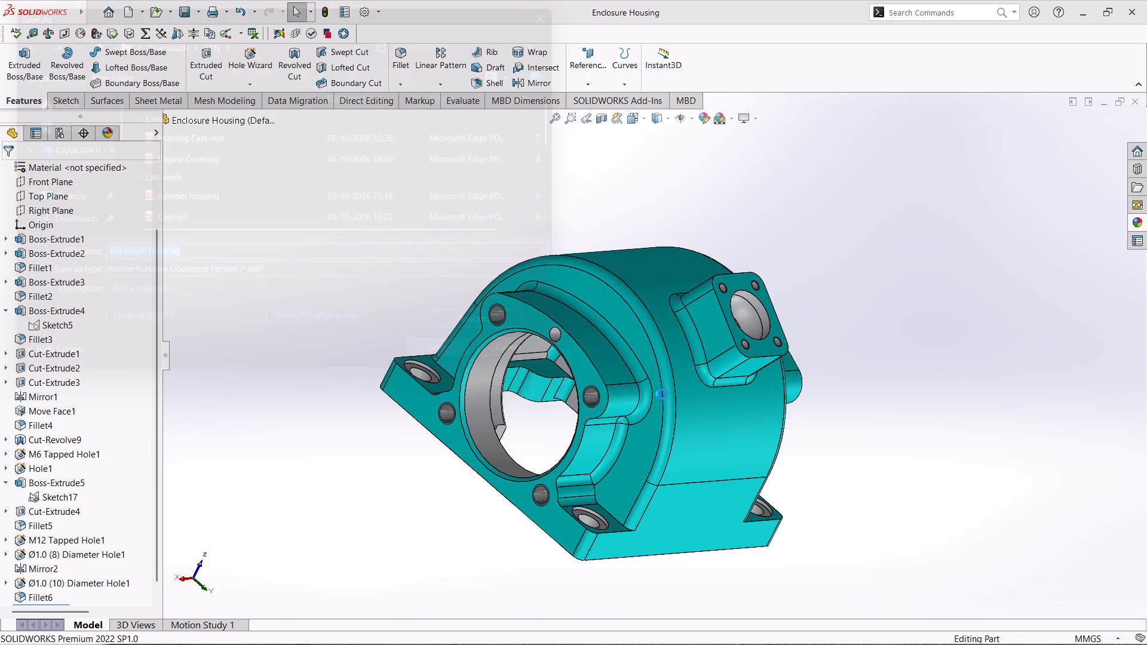
# Close the Enclosure Housing part document.
pyautogui.click(1133, 101)
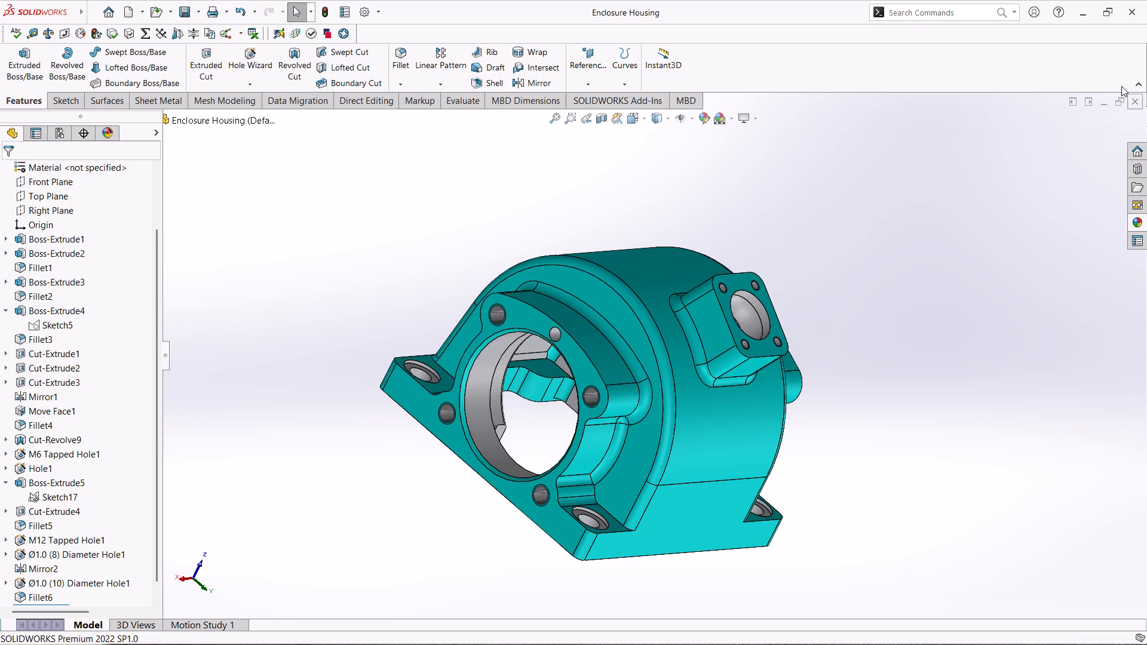